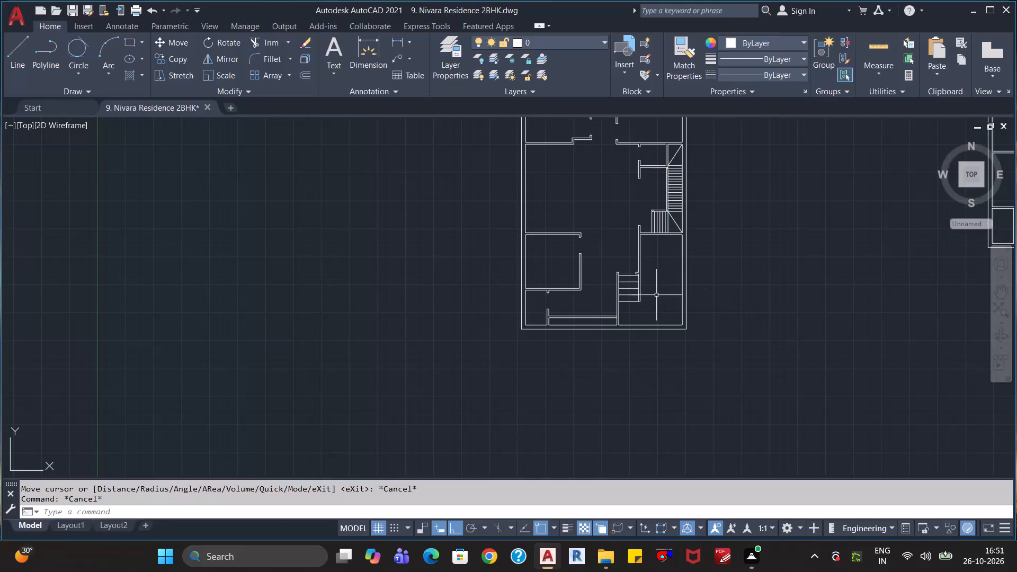
Quick-measure the clear width of the passage between the lower room's wall and the wall beside the short stair flight.
{"action": "scroll", "coordinate": [656, 295], "scroll_direction": "up", "scroll_amount": 1}
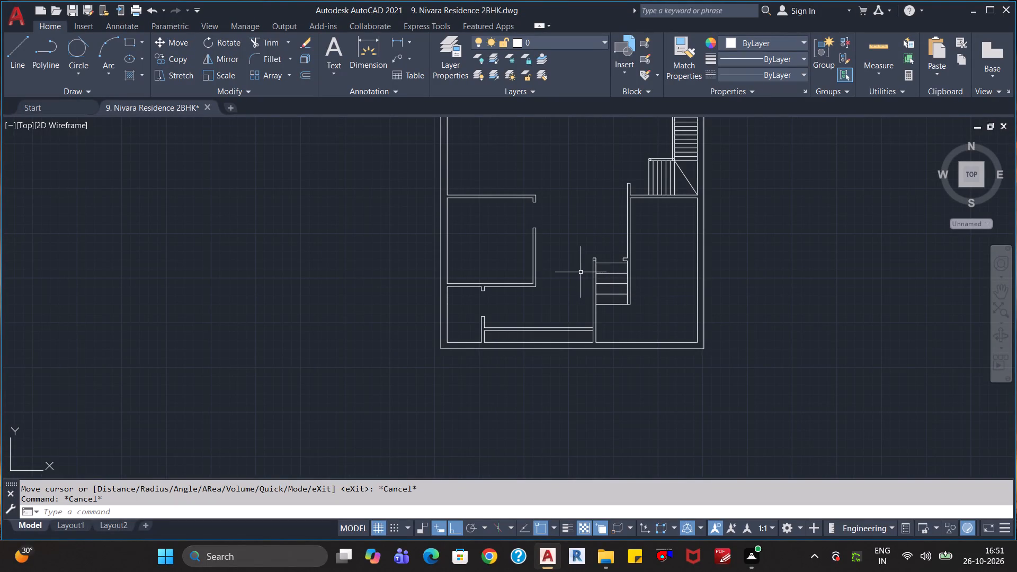
{"action": "left_click", "coordinate": [880, 48]}
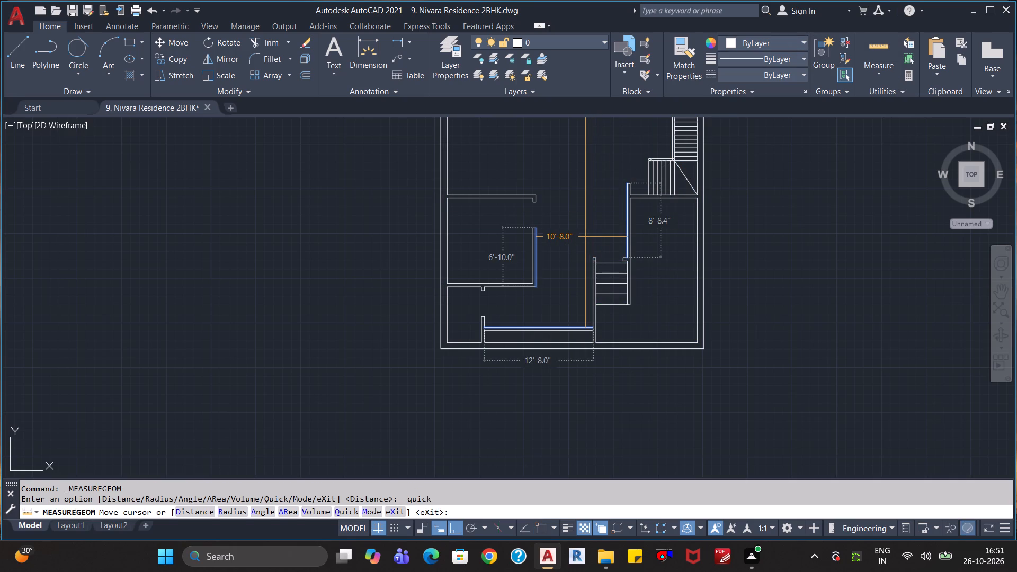
{"action": "key", "text": "Escape"}
{"action": "key", "text": "Escape"}
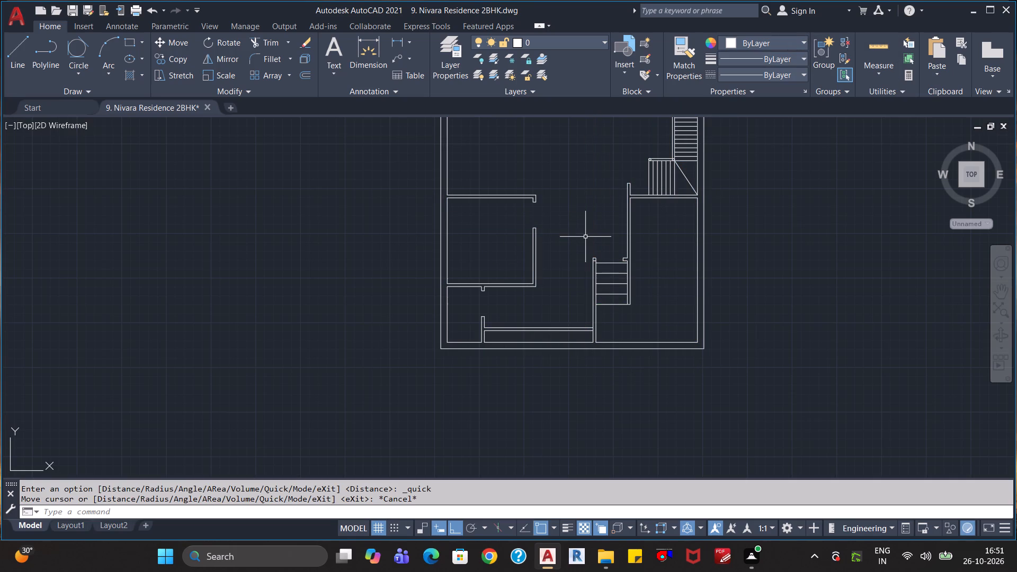
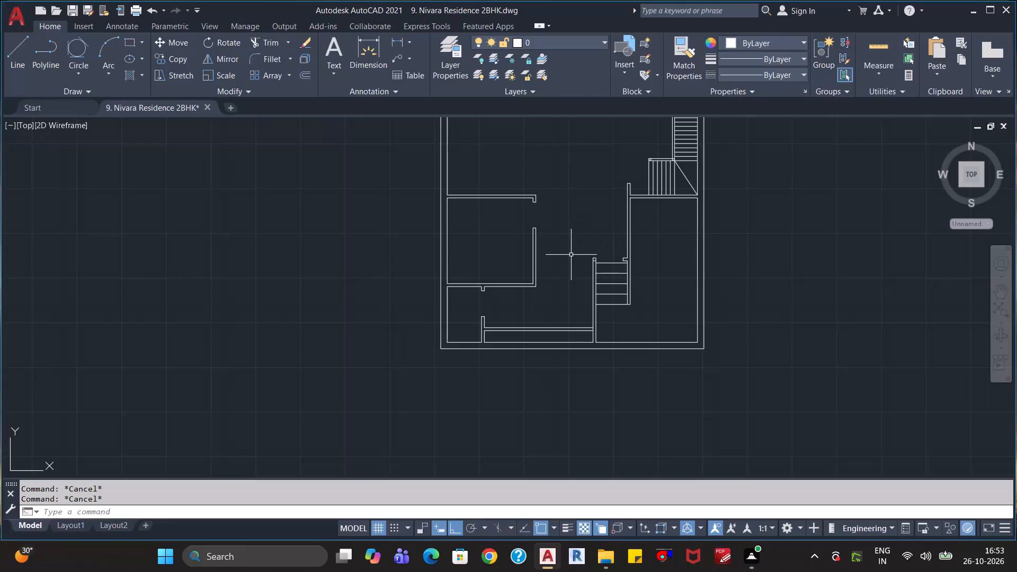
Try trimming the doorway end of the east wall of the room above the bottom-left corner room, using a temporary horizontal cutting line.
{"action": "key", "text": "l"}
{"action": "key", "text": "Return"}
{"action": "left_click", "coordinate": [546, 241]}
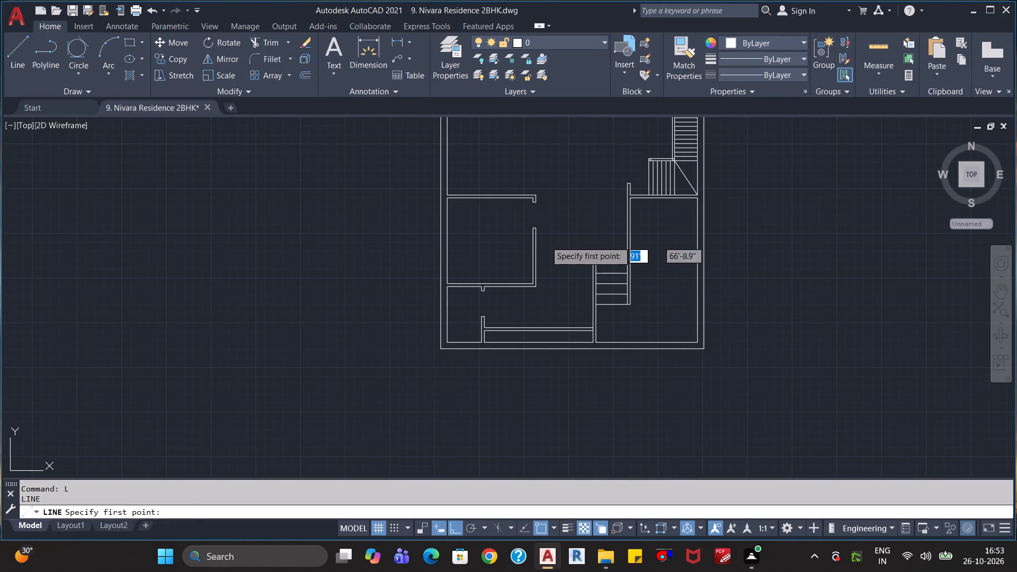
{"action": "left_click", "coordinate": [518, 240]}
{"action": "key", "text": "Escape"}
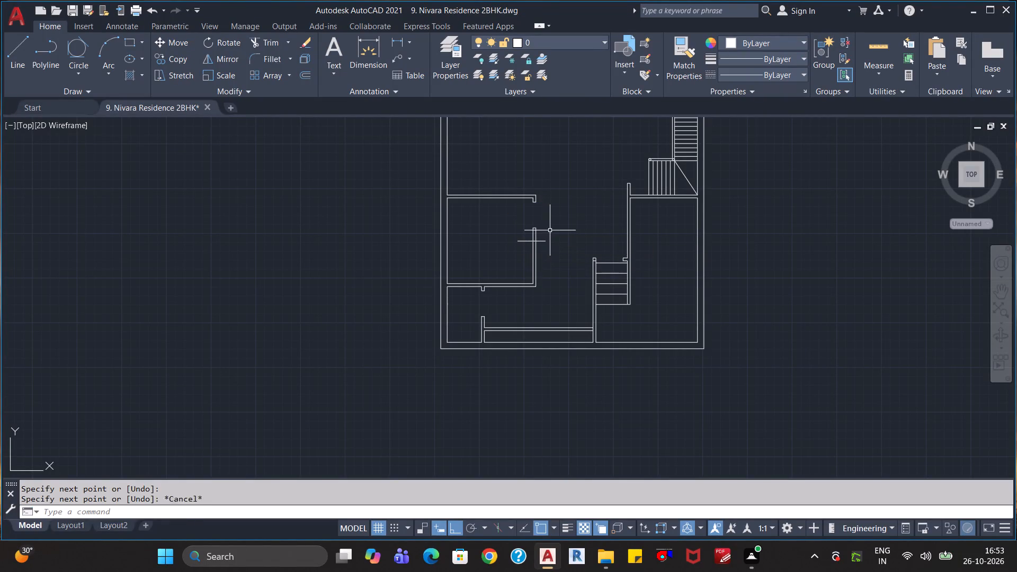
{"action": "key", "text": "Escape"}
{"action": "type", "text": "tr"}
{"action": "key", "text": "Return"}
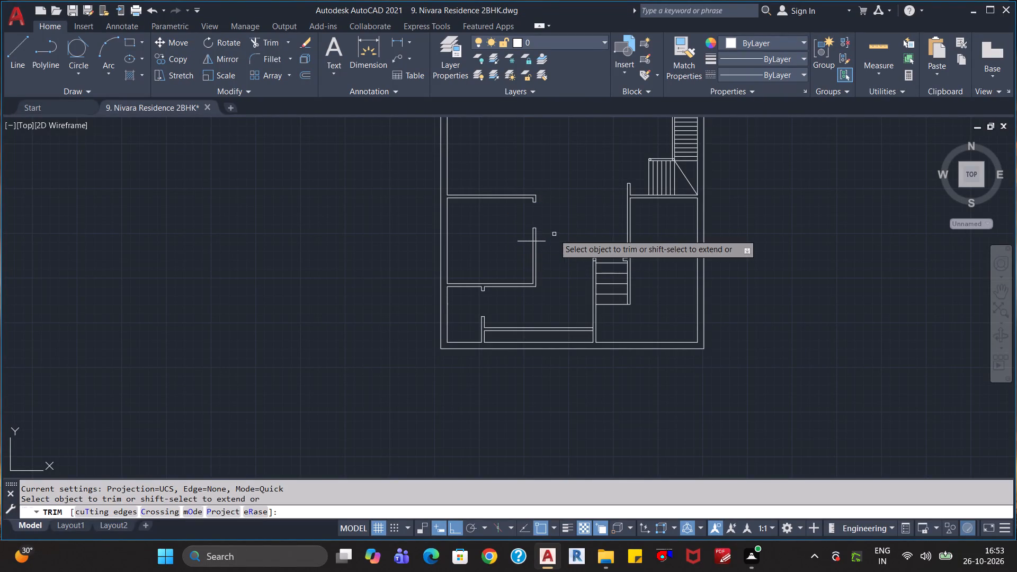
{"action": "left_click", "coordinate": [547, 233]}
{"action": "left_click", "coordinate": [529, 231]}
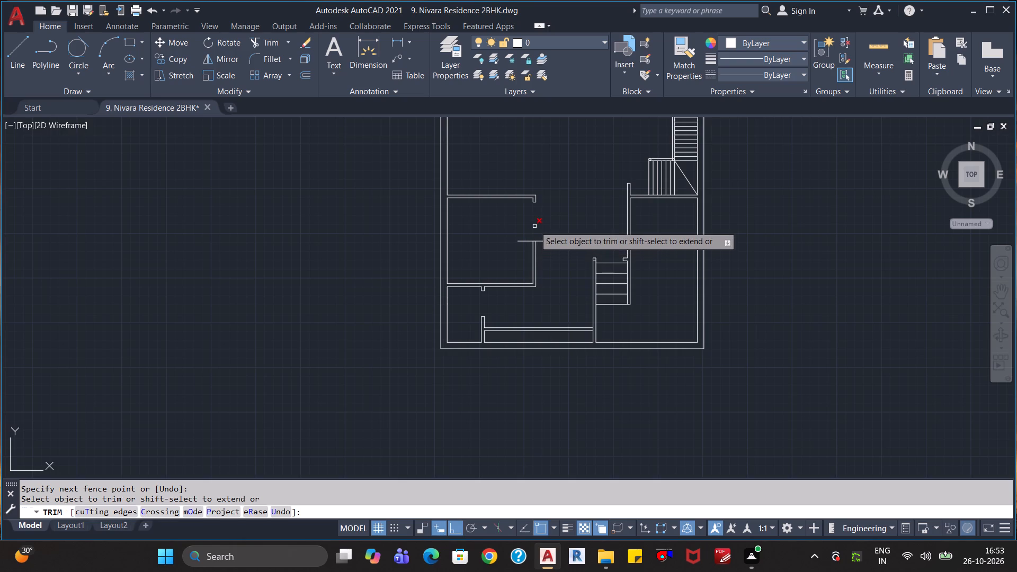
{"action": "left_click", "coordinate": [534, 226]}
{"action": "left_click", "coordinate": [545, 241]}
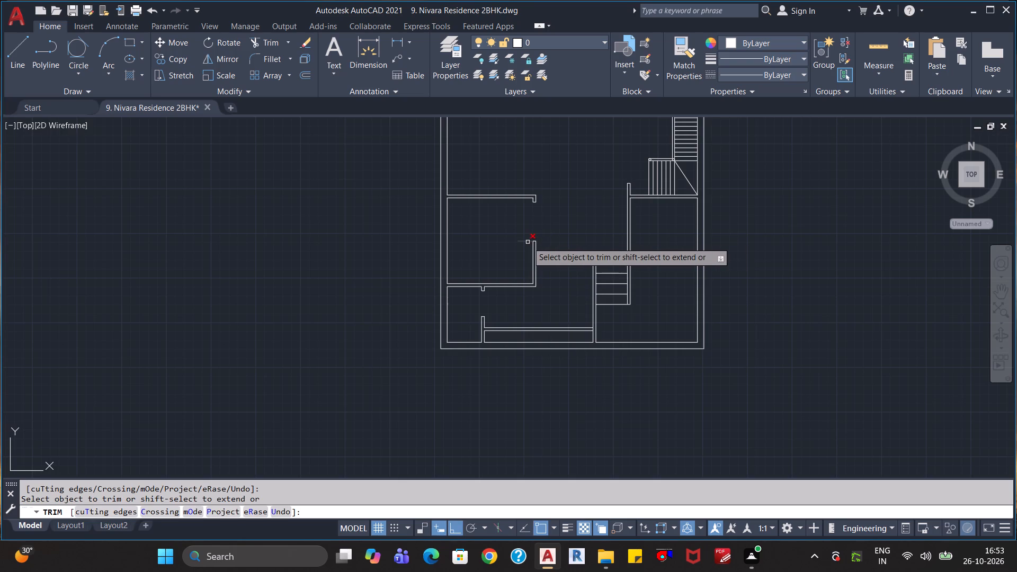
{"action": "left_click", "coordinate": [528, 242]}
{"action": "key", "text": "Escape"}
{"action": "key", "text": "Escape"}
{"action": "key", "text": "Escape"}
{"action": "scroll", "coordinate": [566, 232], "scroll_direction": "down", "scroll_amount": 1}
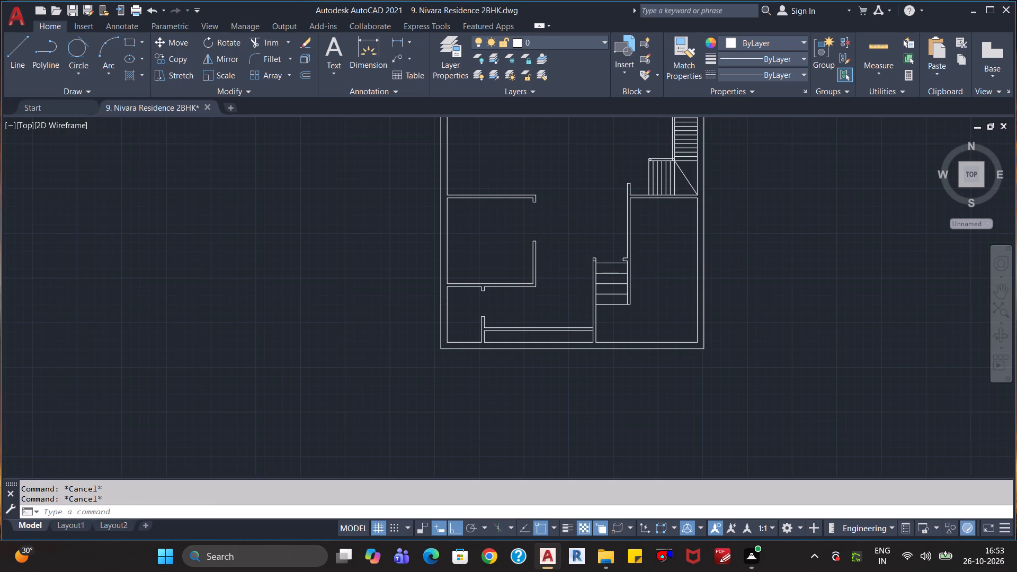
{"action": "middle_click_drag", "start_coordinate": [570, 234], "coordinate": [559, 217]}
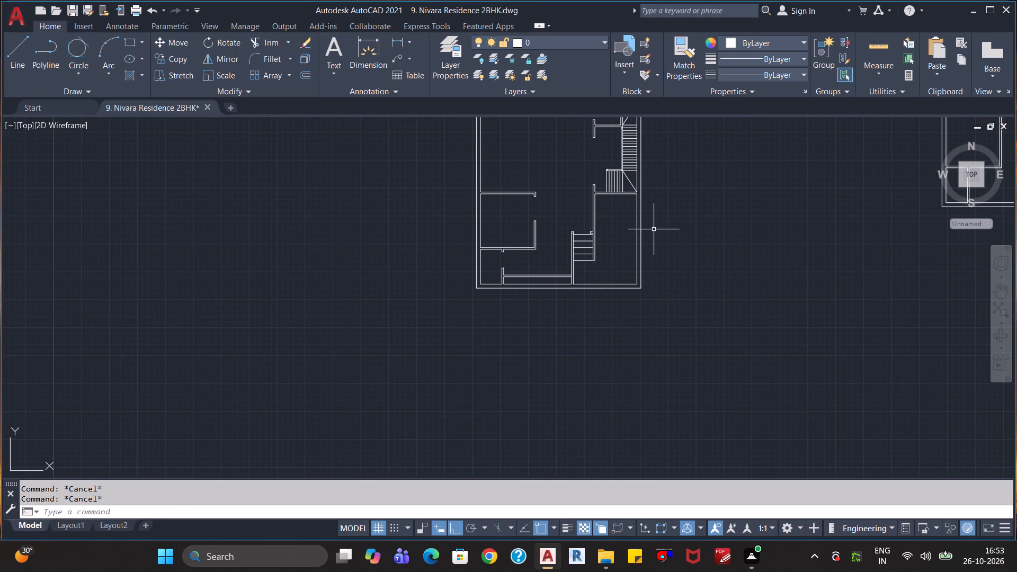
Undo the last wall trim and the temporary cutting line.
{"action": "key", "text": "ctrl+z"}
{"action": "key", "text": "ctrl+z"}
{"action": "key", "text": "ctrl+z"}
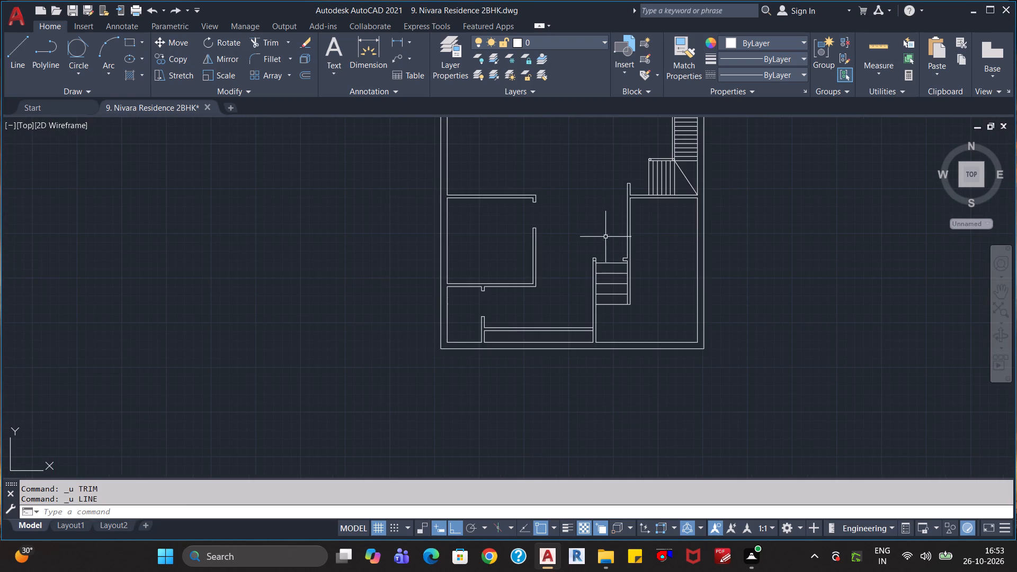
Shorten the same east wall at the doorway by trimming it to a new horizontal line across it, and trim away that line's overhangs.
{"action": "key", "text": "l"}
{"action": "key", "text": "Return"}
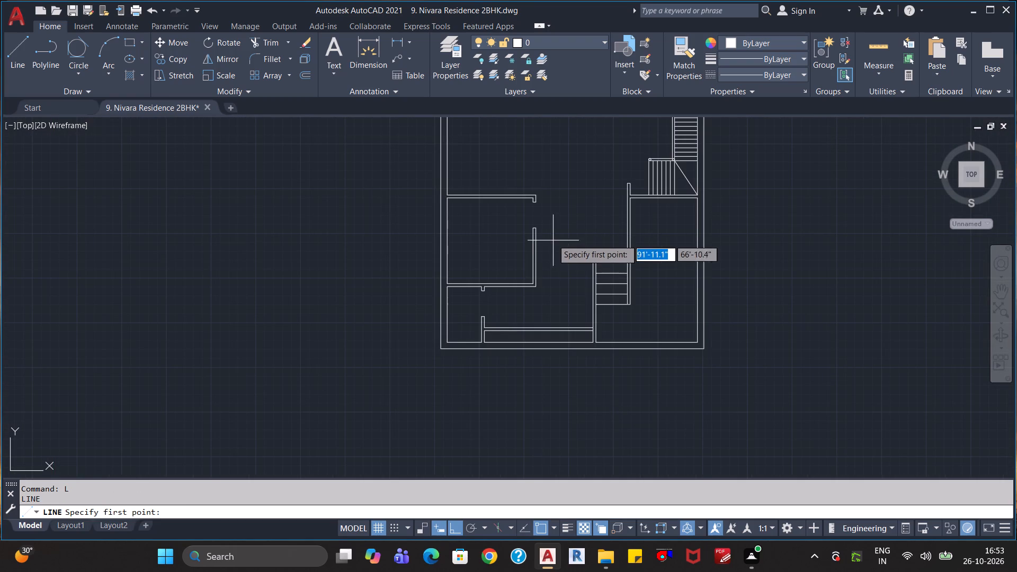
{"action": "left_click", "coordinate": [547, 237]}
{"action": "left_click", "coordinate": [511, 237]}
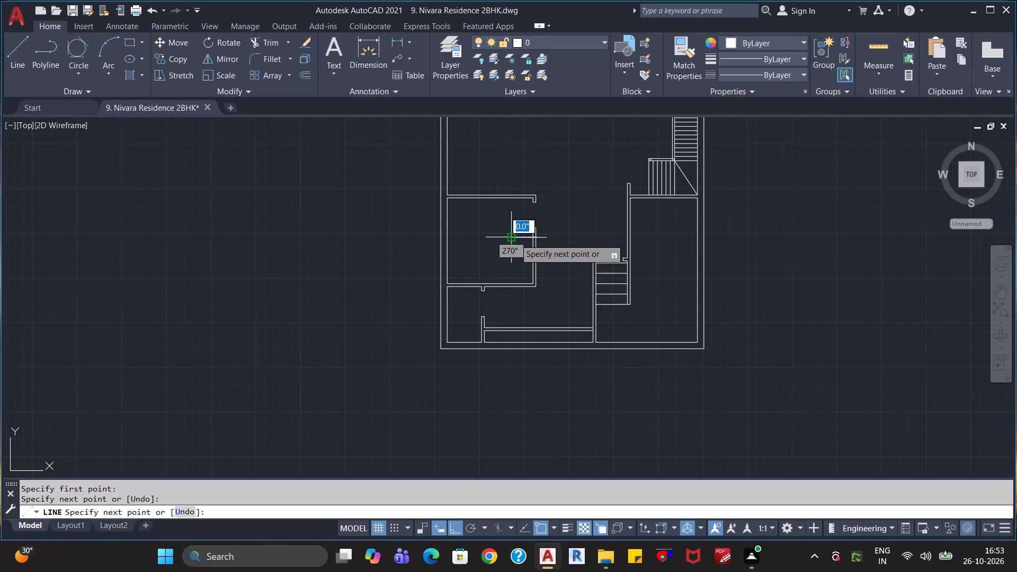
{"action": "key", "text": "Escape"}
{"action": "type", "text": "tr"}
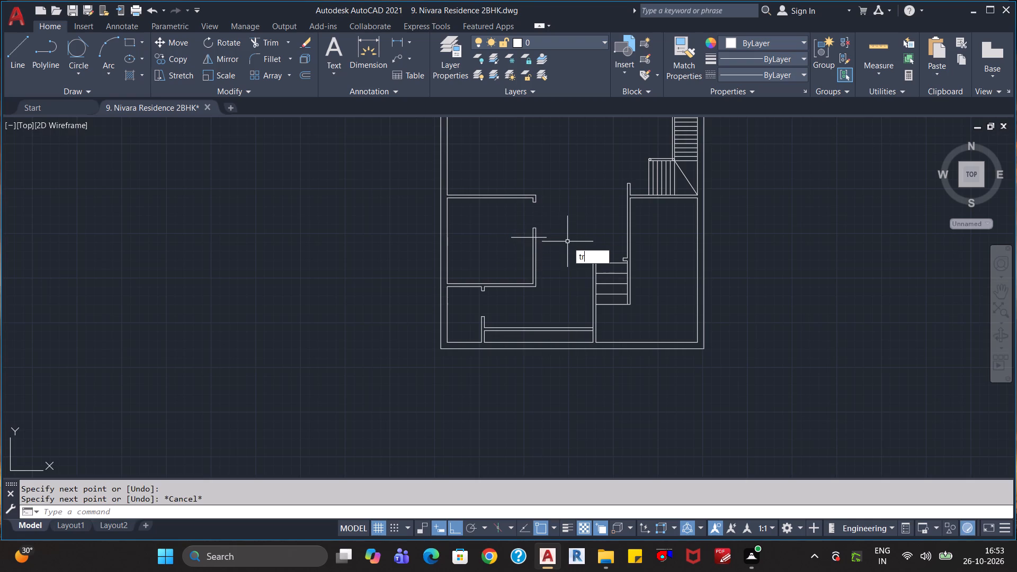
{"action": "key", "text": "Return"}
{"action": "left_click", "coordinate": [541, 233]}
{"action": "left_click", "coordinate": [532, 233]}
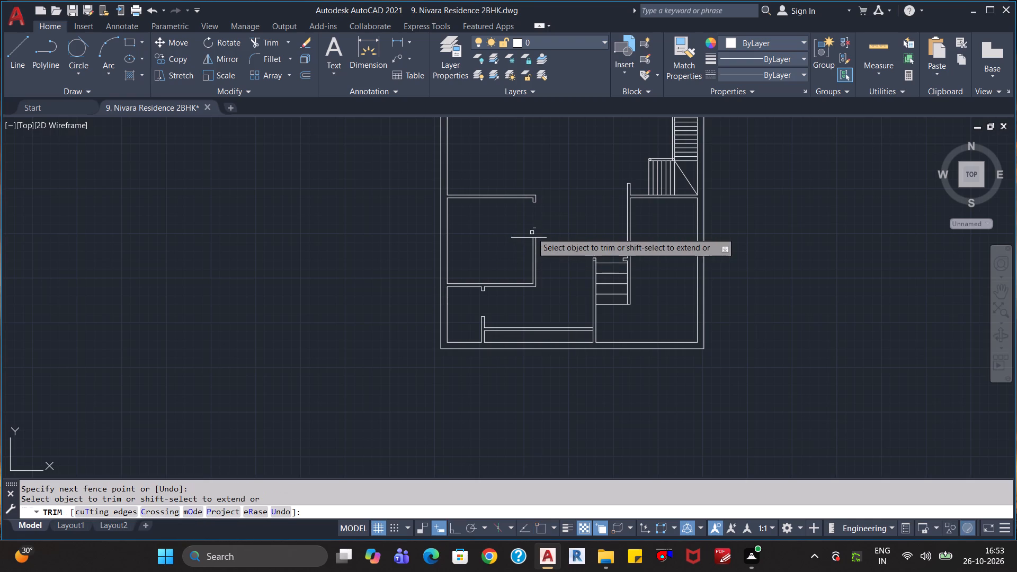
{"action": "left_click", "coordinate": [534, 229]}
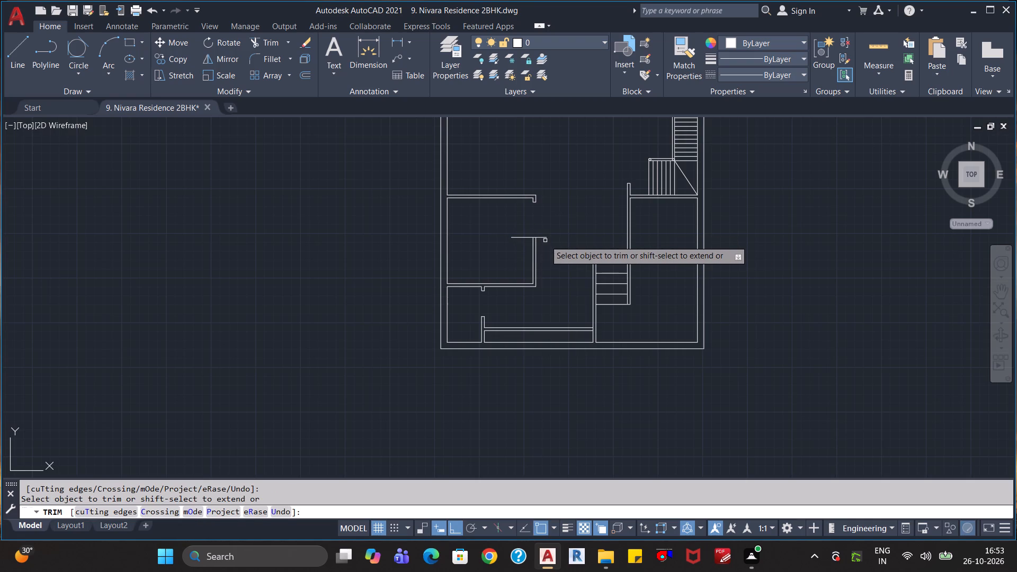
{"action": "left_click", "coordinate": [546, 239]}
{"action": "left_click", "coordinate": [520, 237]}
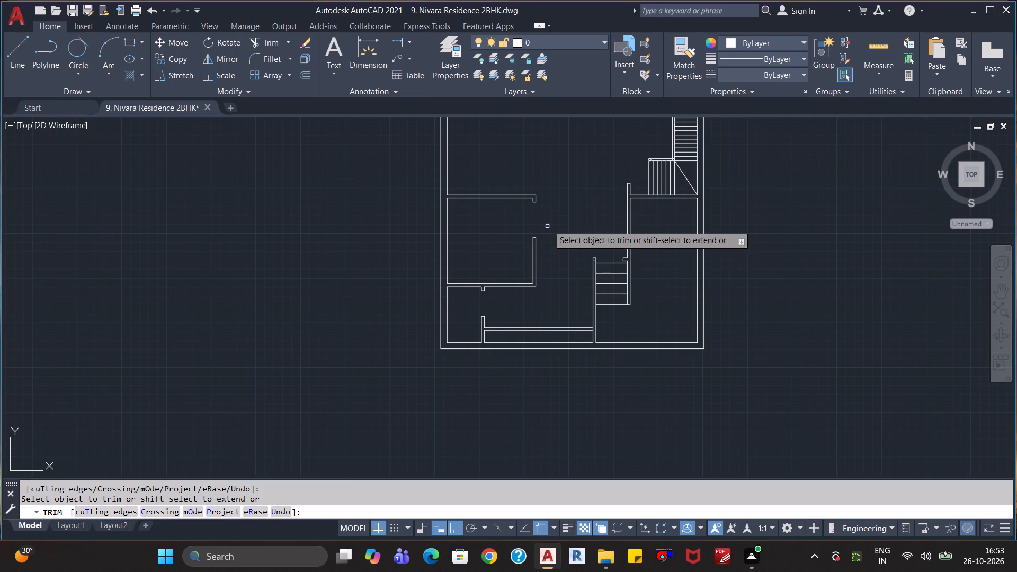
{"action": "key", "text": "Escape"}
{"action": "key", "text": "Escape"}
{"action": "key", "text": "Escape"}
Offset the room's west wall inner line about 2'-11" into the room with the Through option.
{"action": "scroll", "coordinate": [578, 212], "scroll_direction": "down", "scroll_amount": 2}
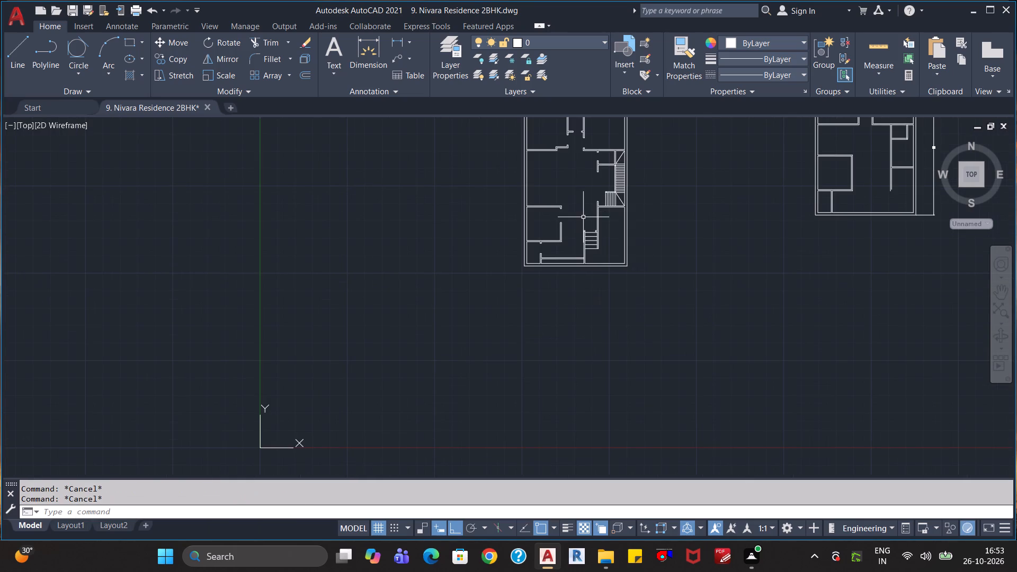
{"action": "scroll", "coordinate": [584, 218], "scroll_direction": "up", "scroll_amount": 1}
{"action": "scroll", "coordinate": [584, 219], "scroll_direction": "down", "scroll_amount": 1}
{"action": "middle_click_drag", "start_coordinate": [575, 207], "coordinate": [555, 267]}
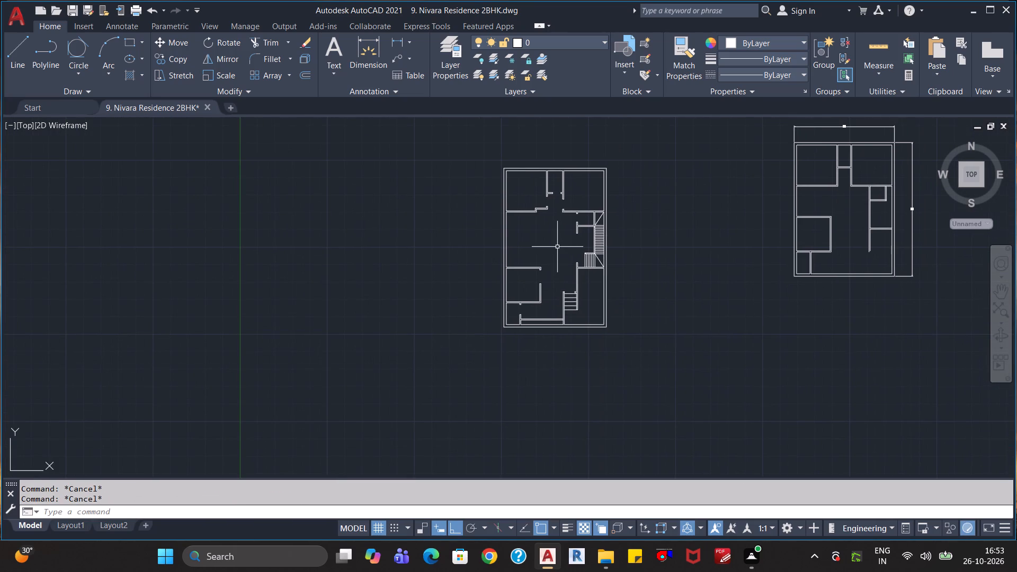
{"action": "scroll", "coordinate": [557, 246], "scroll_direction": "up", "scroll_amount": 2}
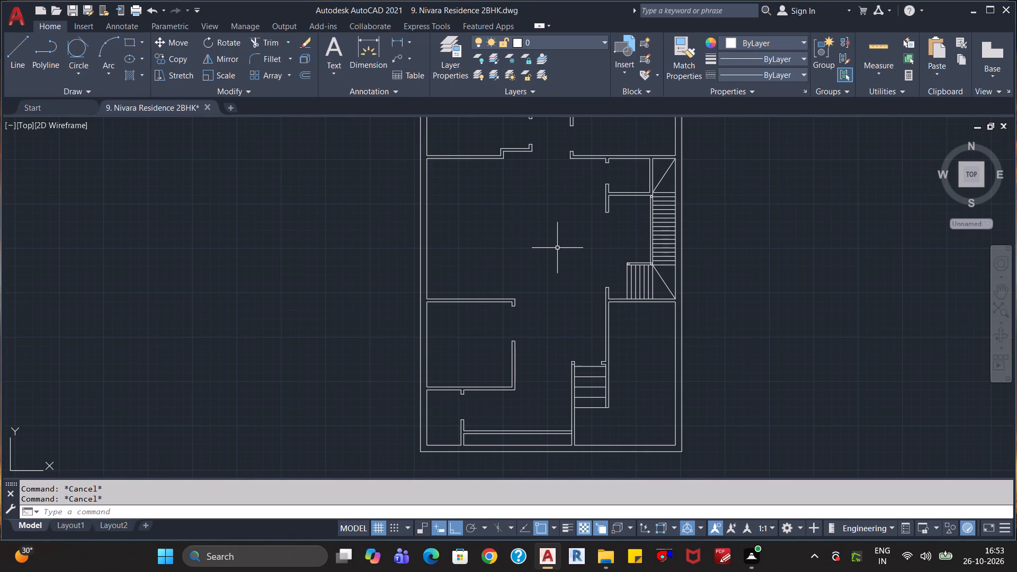
{"action": "key", "text": "Escape"}
{"action": "key", "text": "Escape"}
{"action": "key", "text": "Escape"}
{"action": "key", "text": "o"}
{"action": "key", "text": "Return"}
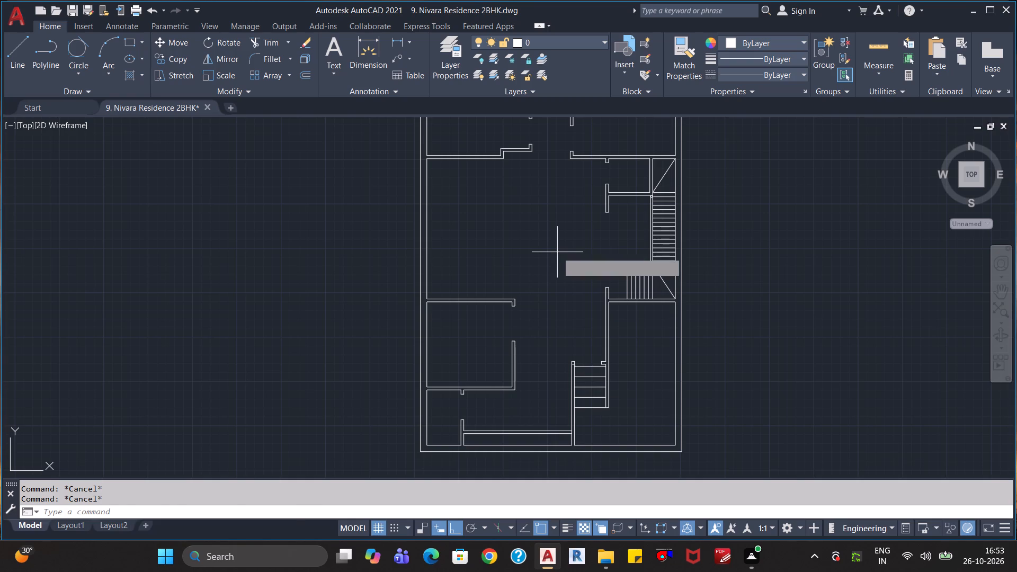
{"action": "key", "text": "t"}
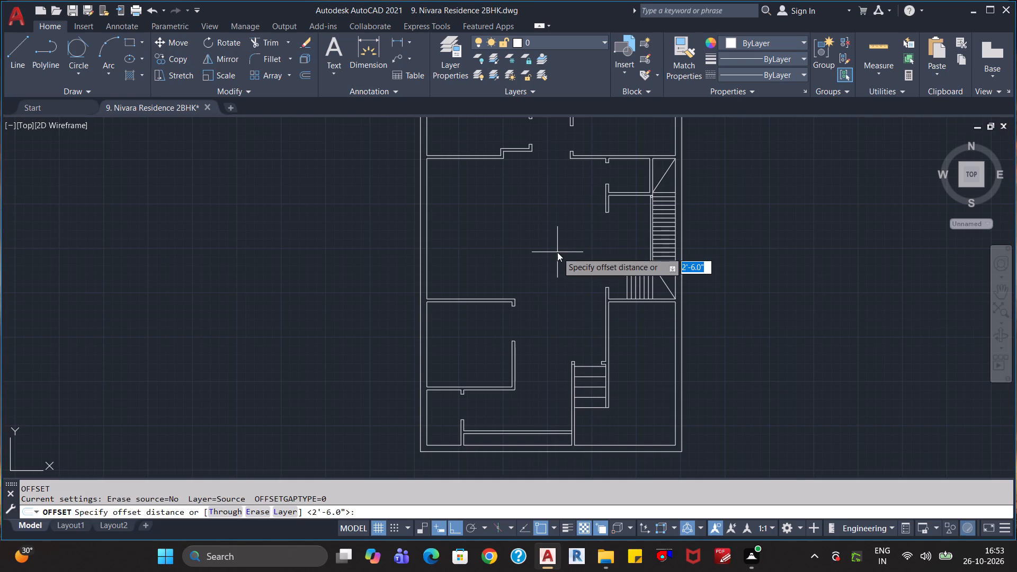
{"action": "key", "text": "Return"}
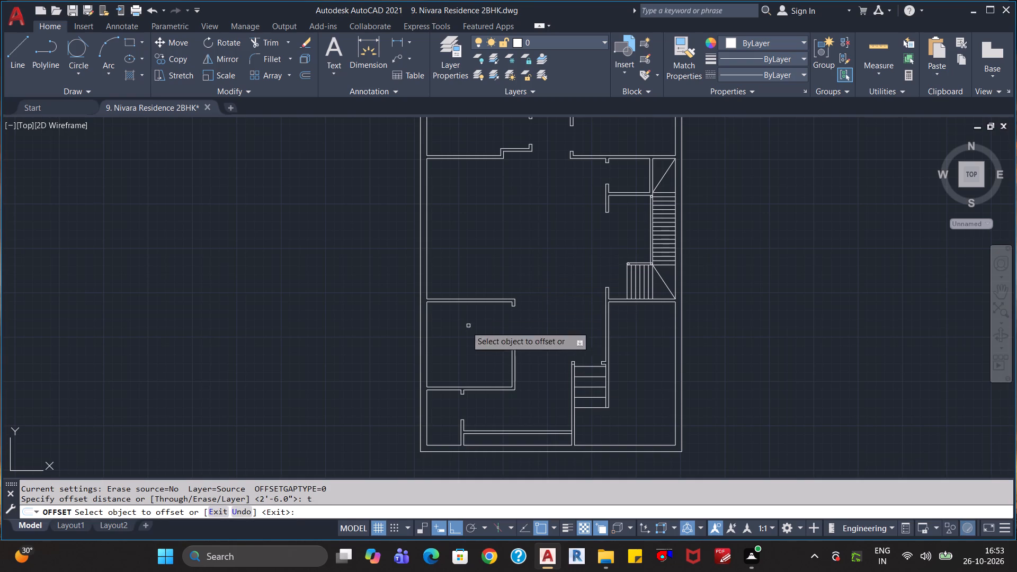
{"action": "left_click", "coordinate": [428, 346]}
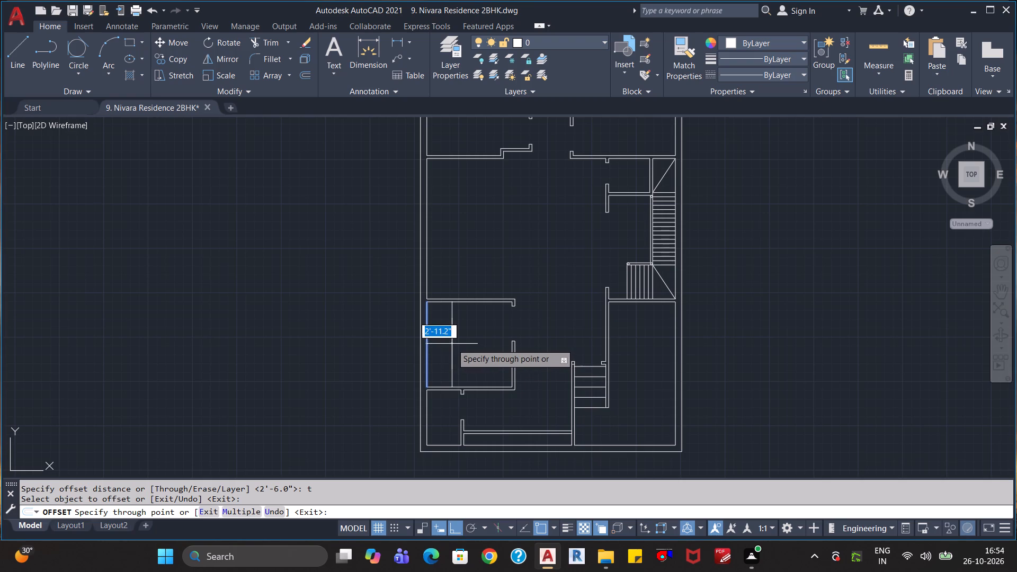
{"action": "left_click", "coordinate": [452, 344]}
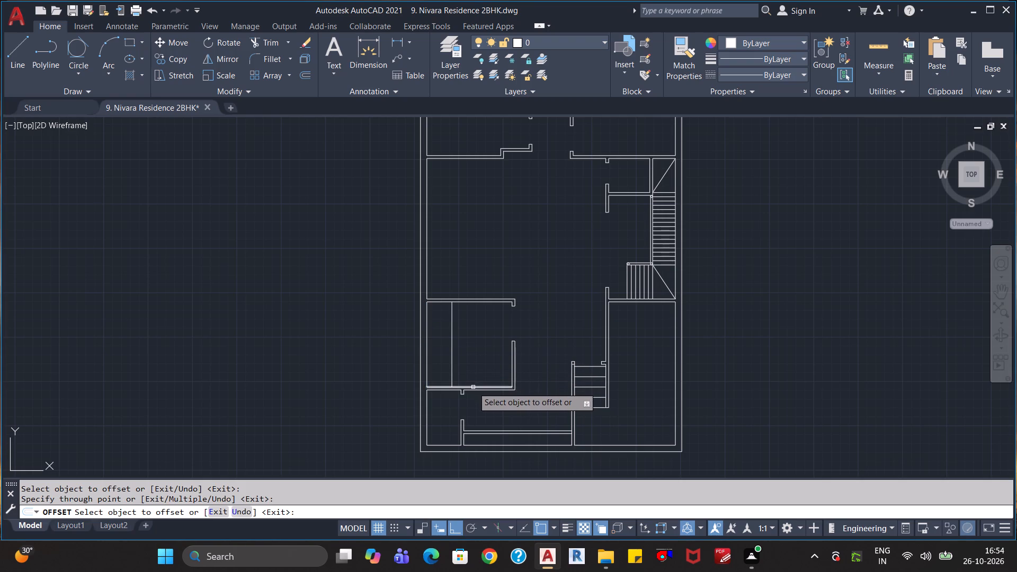
Offset the inner lines of the room's south and east walls about 2'-11" into the room.
{"action": "left_click", "coordinate": [473, 387]}
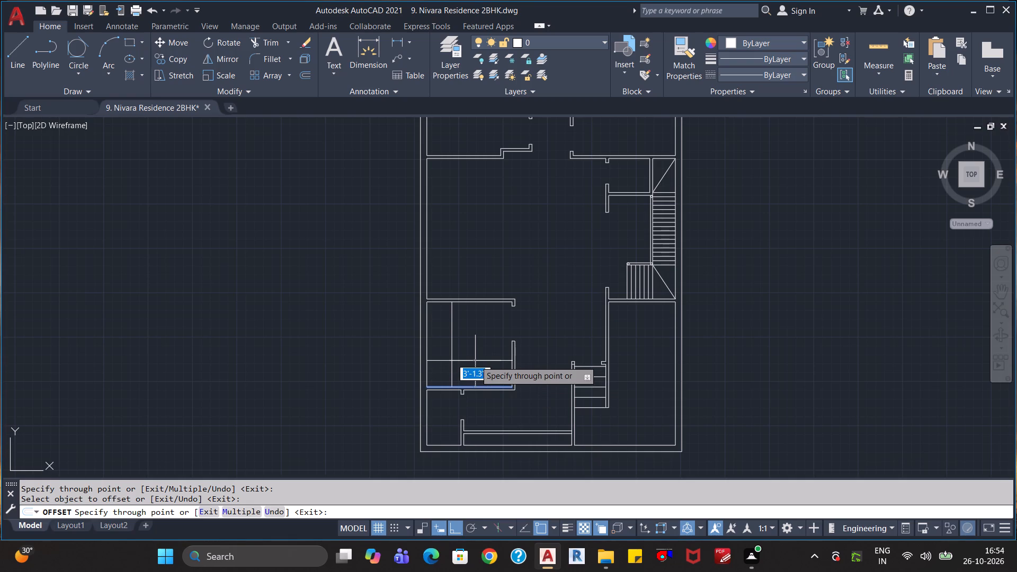
{"action": "scroll", "coordinate": [475, 361], "scroll_direction": "up", "scroll_amount": 1}
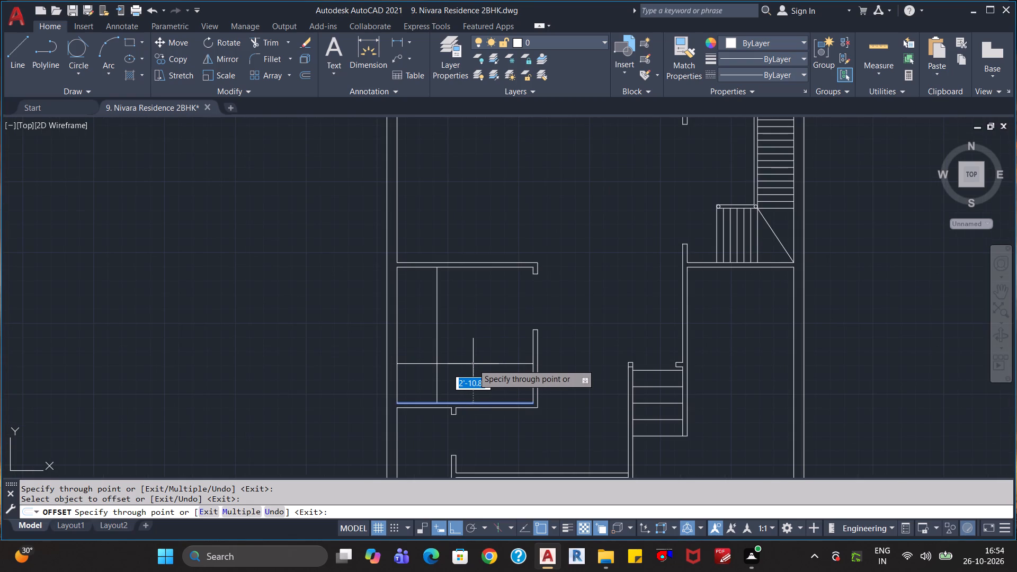
{"action": "left_click", "coordinate": [473, 364]}
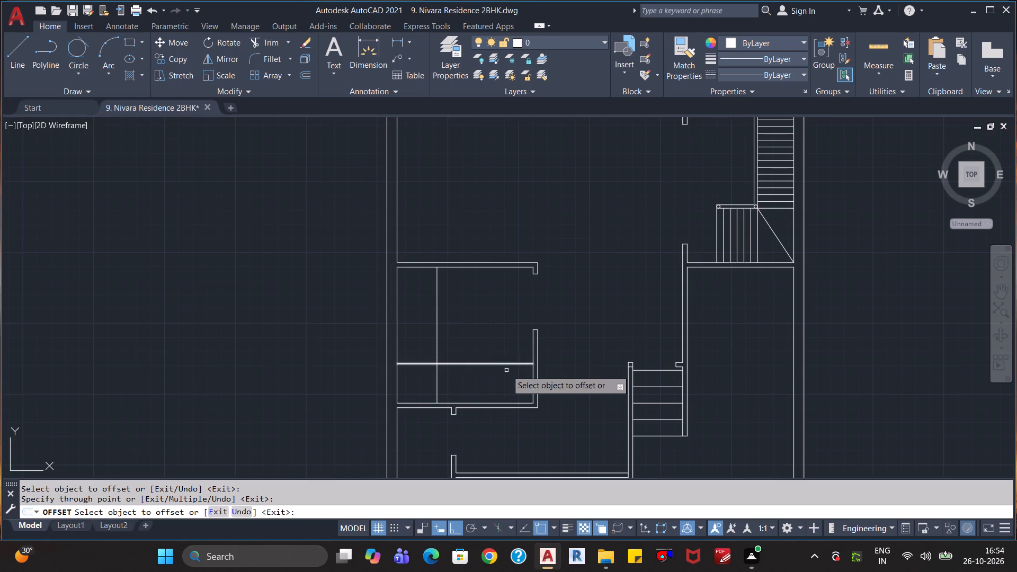
{"action": "left_click", "coordinate": [534, 373]}
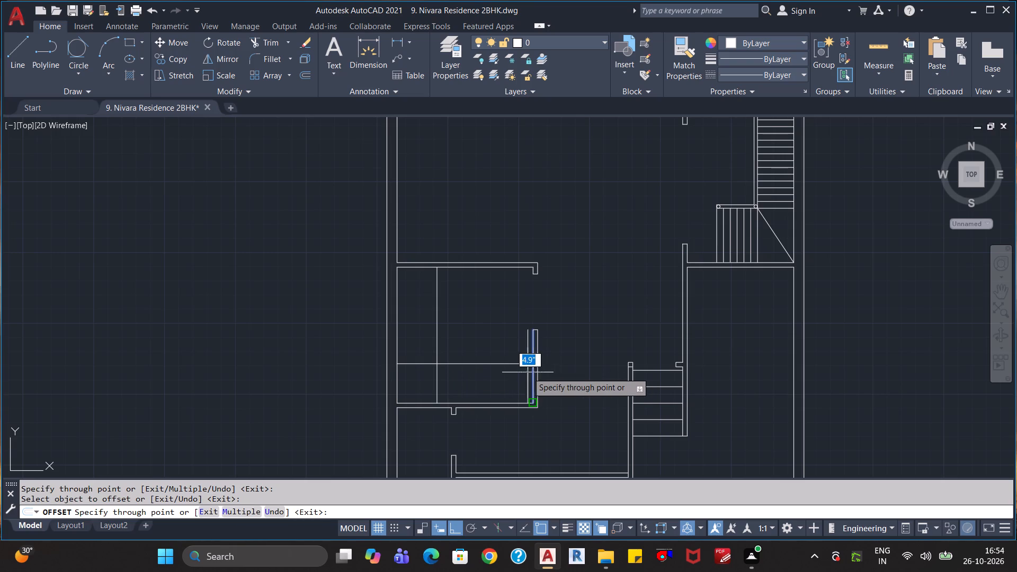
{"action": "left_click", "coordinate": [492, 369]}
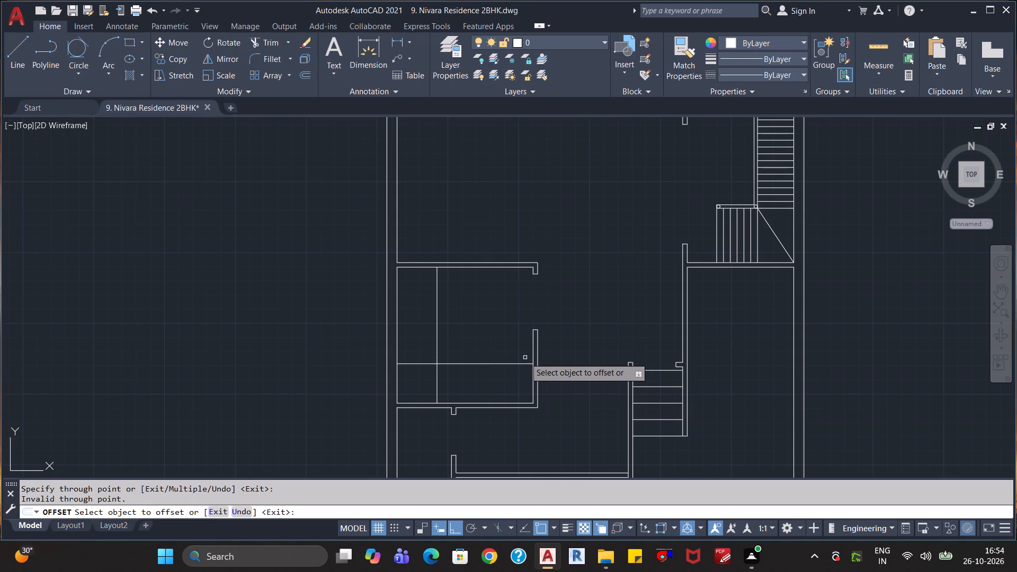
{"action": "left_click", "coordinate": [532, 353]}
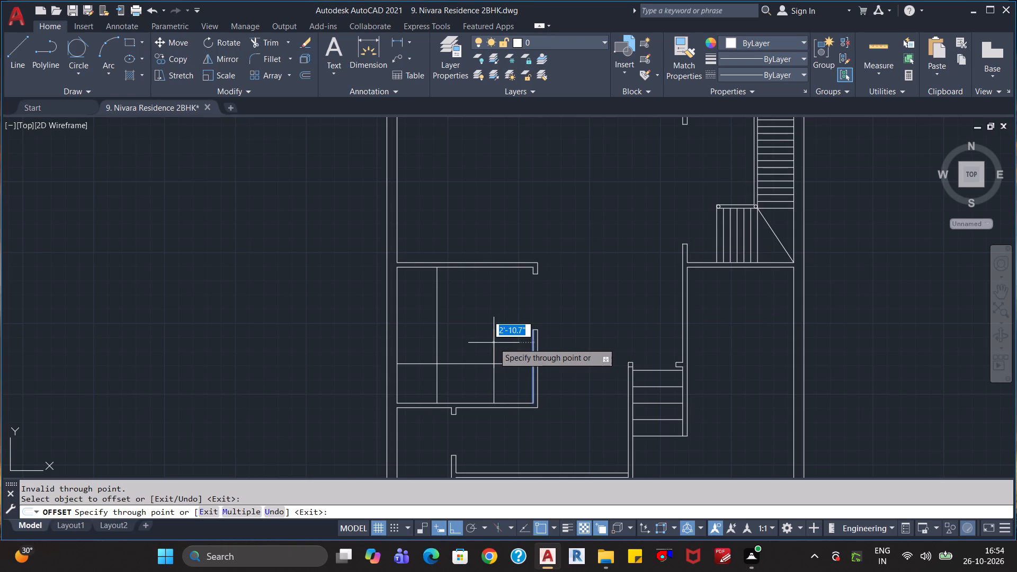
{"action": "left_click", "coordinate": [494, 343]}
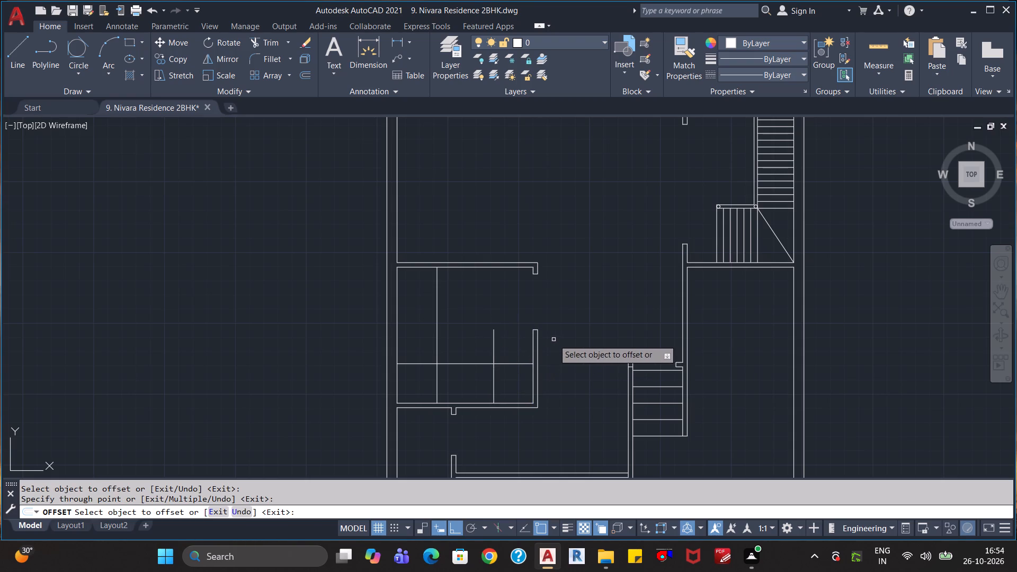
{"action": "key", "text": "Escape"}
{"action": "key", "text": "Escape"}
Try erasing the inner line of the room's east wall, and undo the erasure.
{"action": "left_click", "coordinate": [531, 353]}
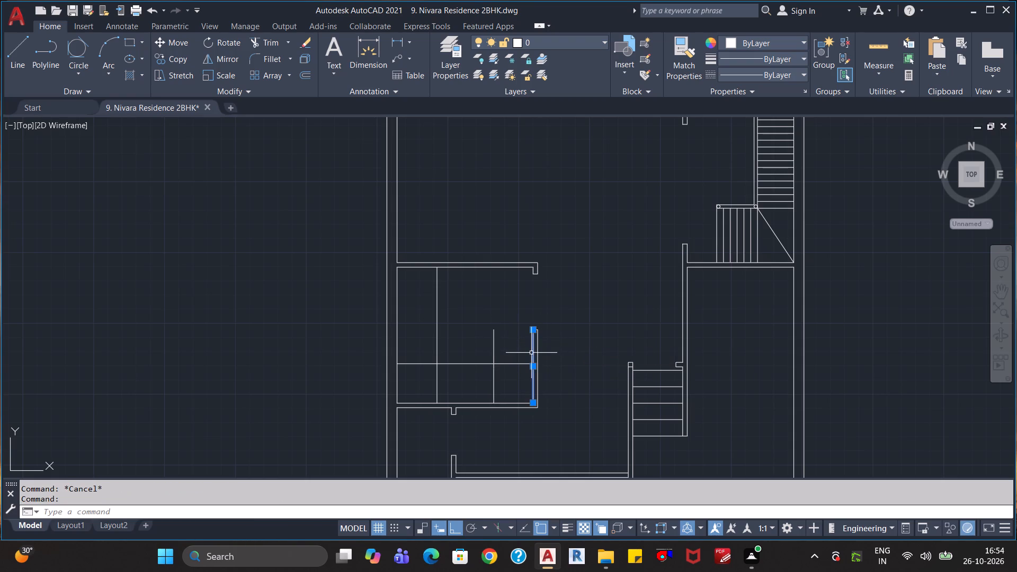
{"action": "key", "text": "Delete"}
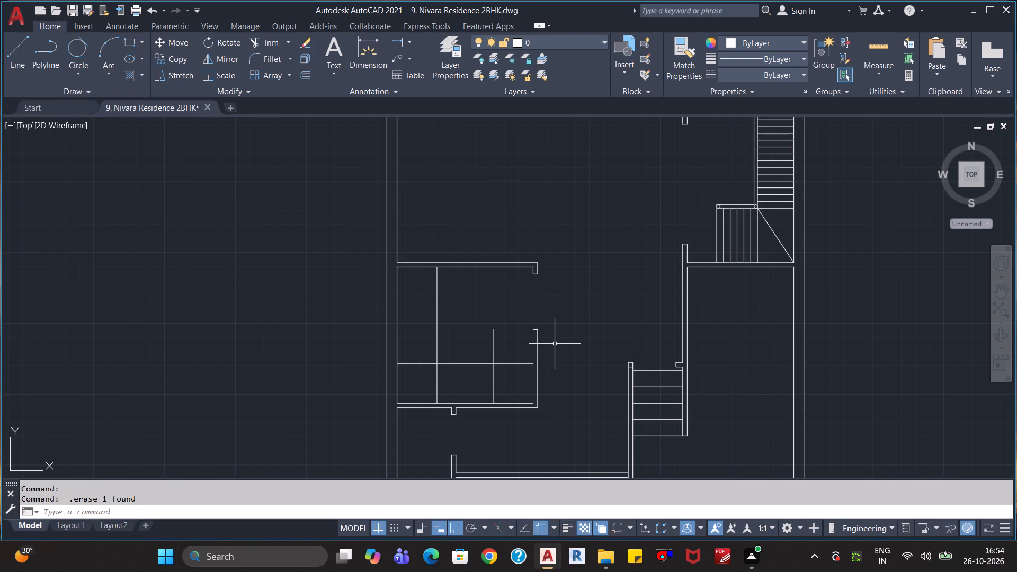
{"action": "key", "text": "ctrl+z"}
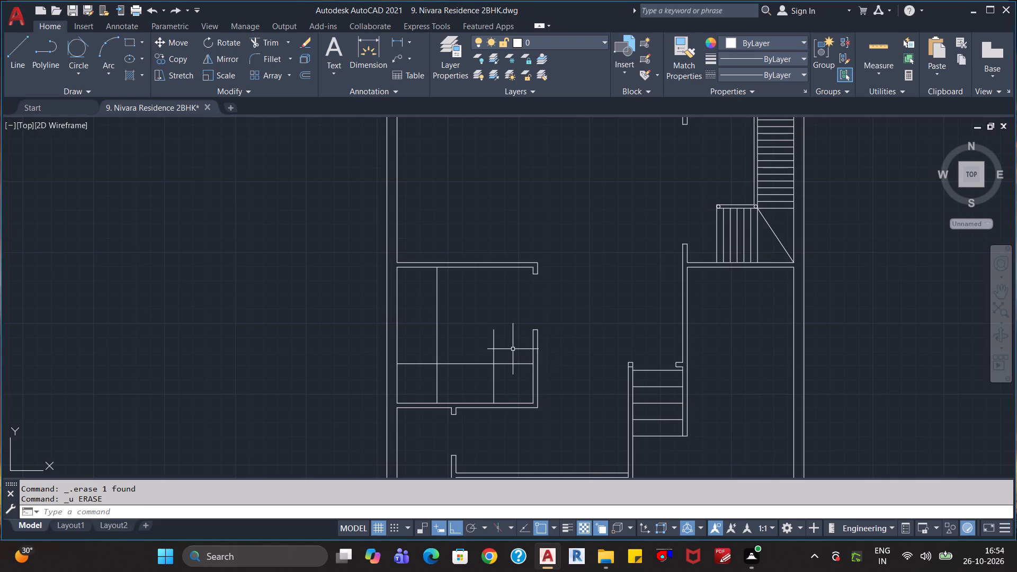
Trim the excess ends of the three offset lines to leave a continuous stepped counter outline inside the room.
{"action": "type", "text": "tr"}
{"action": "key", "text": "Return"}
{"action": "left_click", "coordinate": [511, 349]}
{"action": "left_click", "coordinate": [491, 351]}
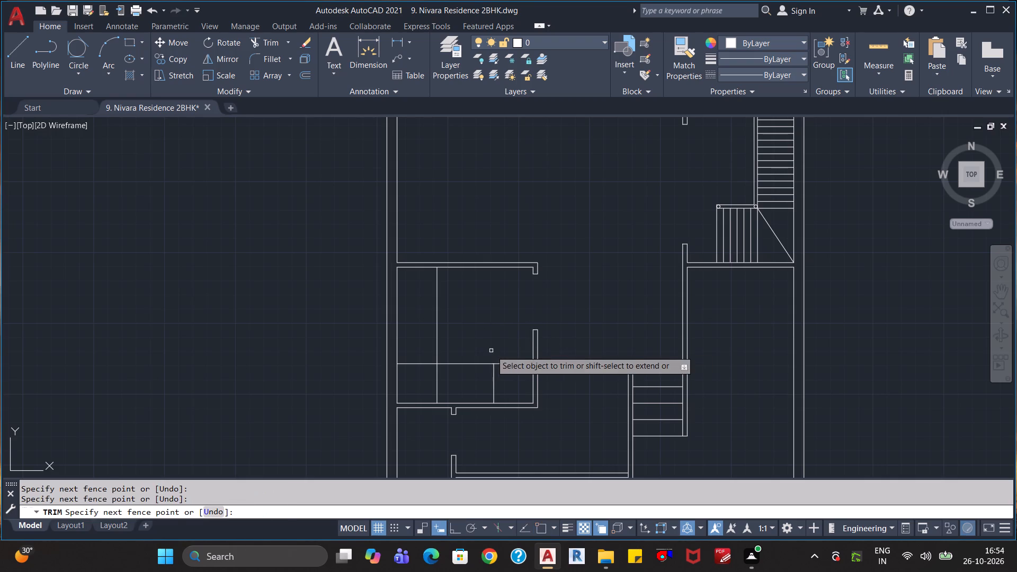
{"action": "left_click_drag", "start_coordinate": [421, 344], "coordinate": [443, 382]}
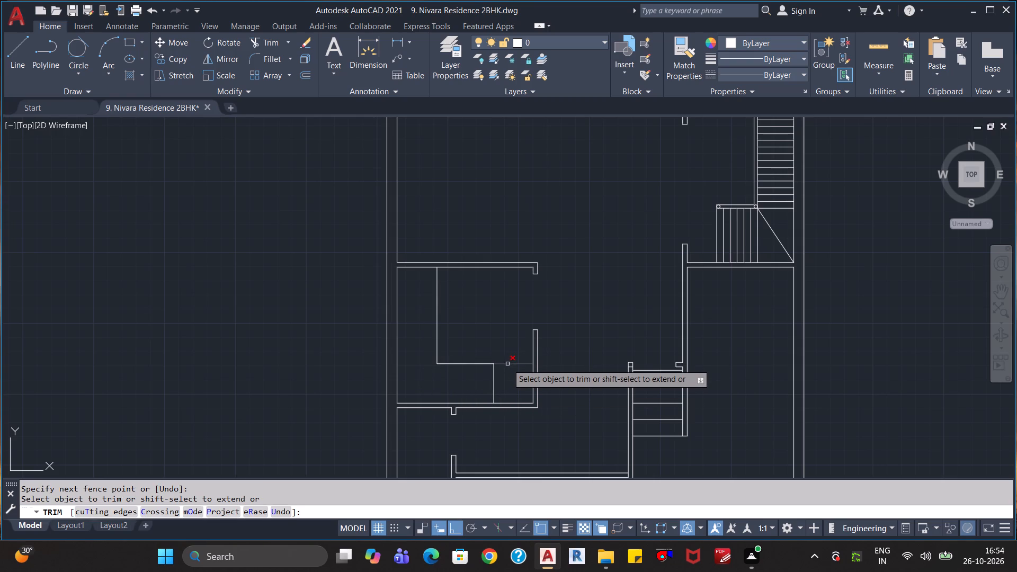
{"action": "left_click", "coordinate": [507, 364]}
{"action": "scroll", "coordinate": [525, 365], "scroll_direction": "down", "scroll_amount": 1}
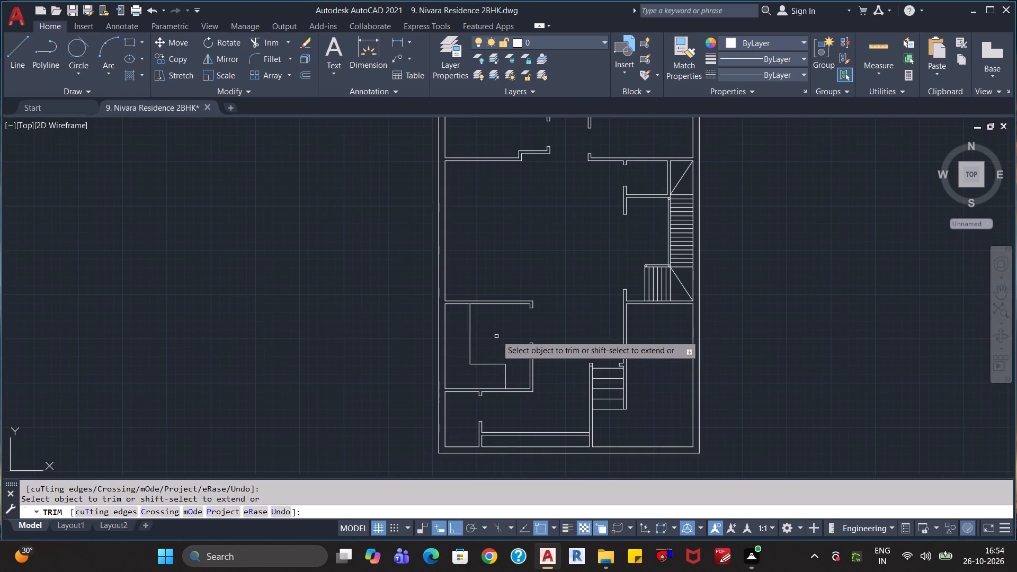
{"action": "key", "text": "Escape"}
{"action": "key", "text": "Escape"}
{"action": "key", "text": "Escape"}
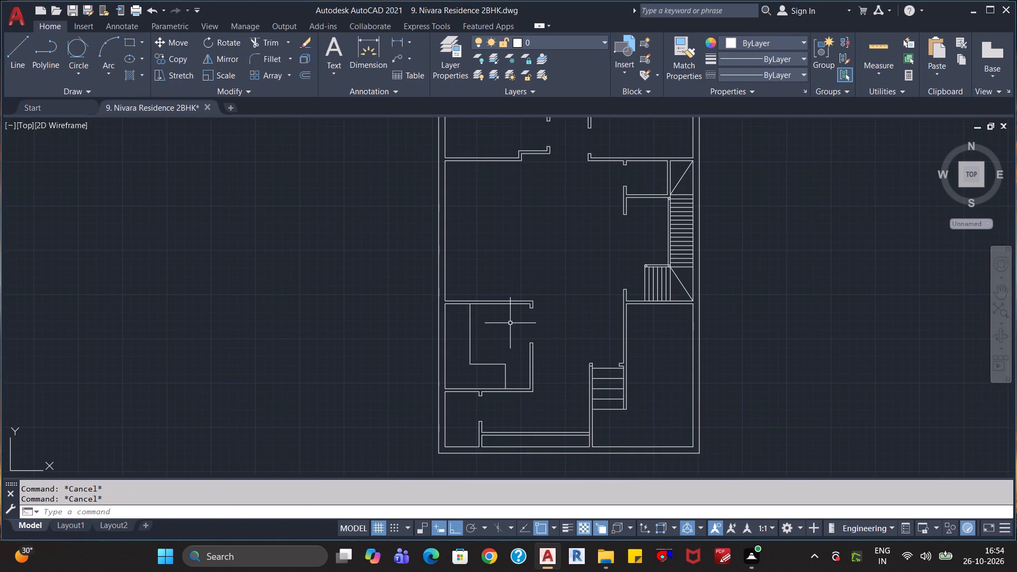
Save the drawing.
{"action": "scroll", "coordinate": [537, 333], "scroll_direction": "down", "scroll_amount": 1}
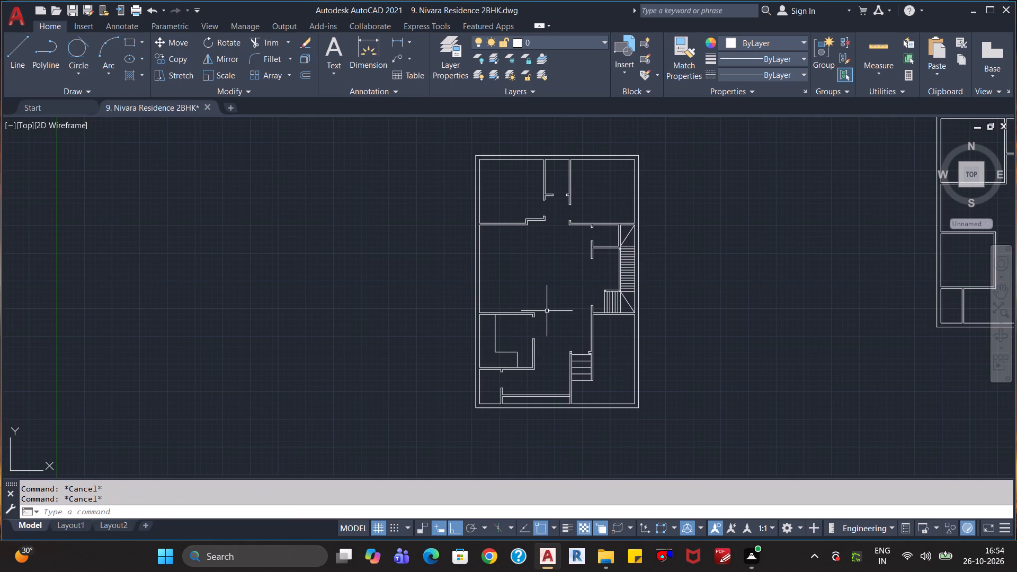
{"action": "key", "text": "ctrl+s"}
{"action": "scroll", "coordinate": [547, 311], "scroll_direction": "down", "scroll_amount": 1}
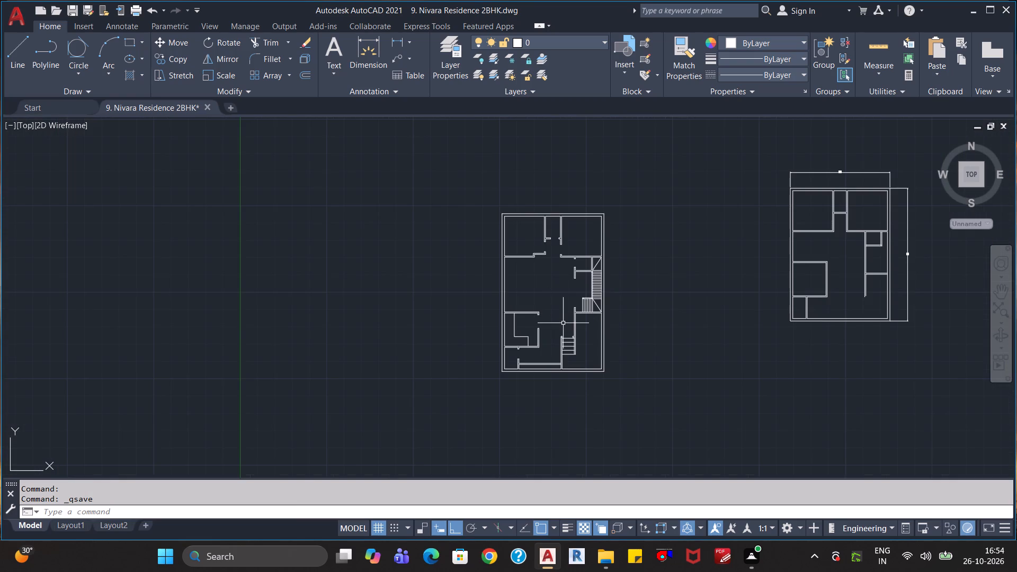
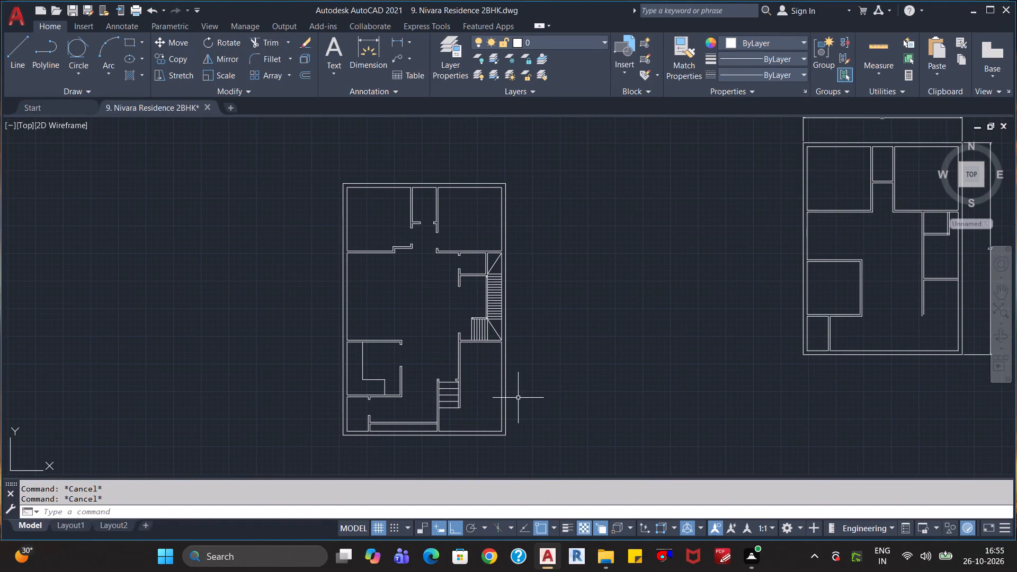
Open the drawing "4. Car" from the FLOOR PLANs folder.
{"action": "scroll", "coordinate": [515, 400], "scroll_direction": "up", "scroll_amount": 1}
{"action": "middle_click_drag", "start_coordinate": [518, 400], "coordinate": [520, 317]}
{"action": "scroll", "coordinate": [522, 317], "scroll_direction": "down", "scroll_amount": 1}
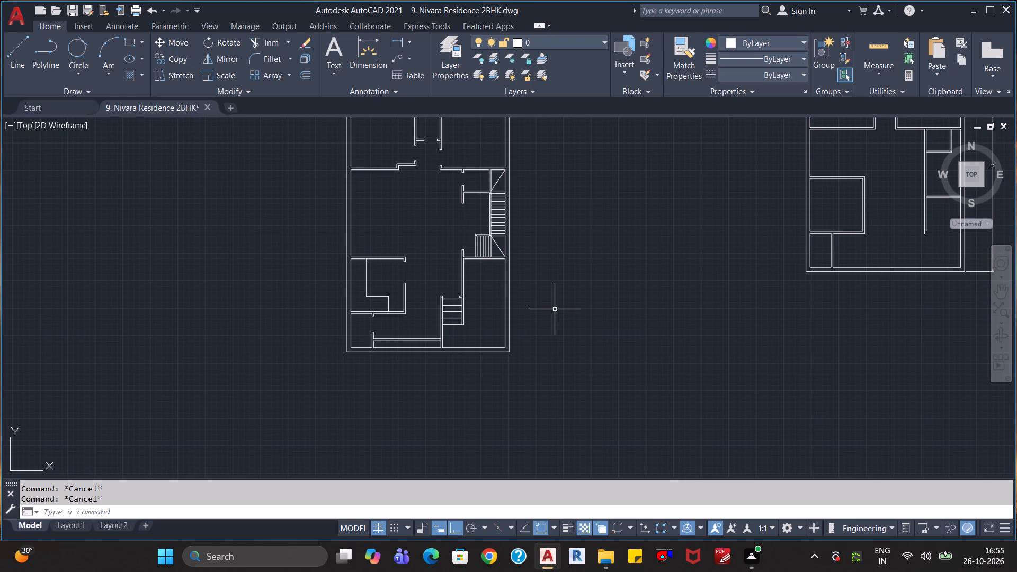
{"action": "key", "text": "ctrl+o"}
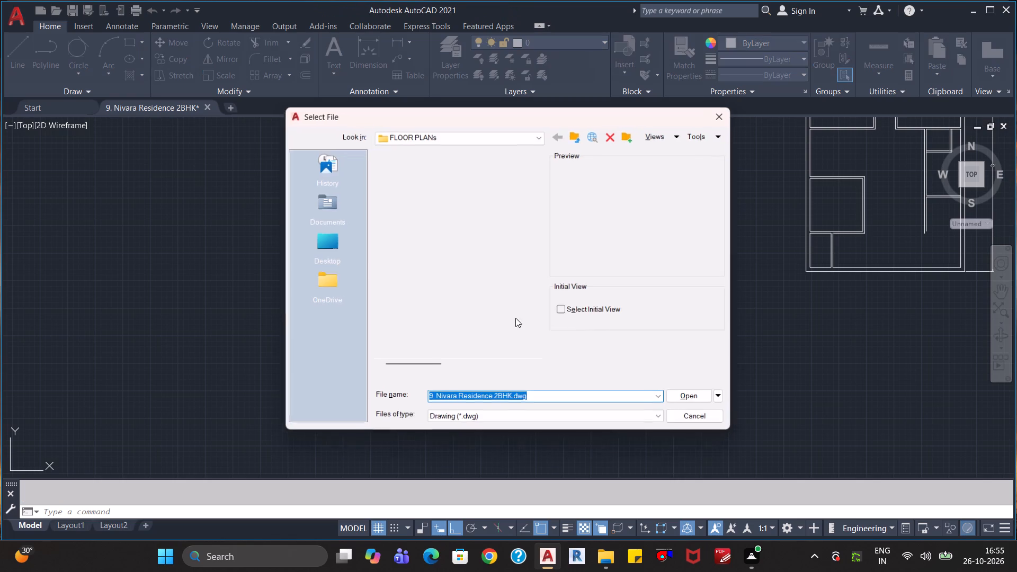
{"action": "left_click", "coordinate": [418, 193]}
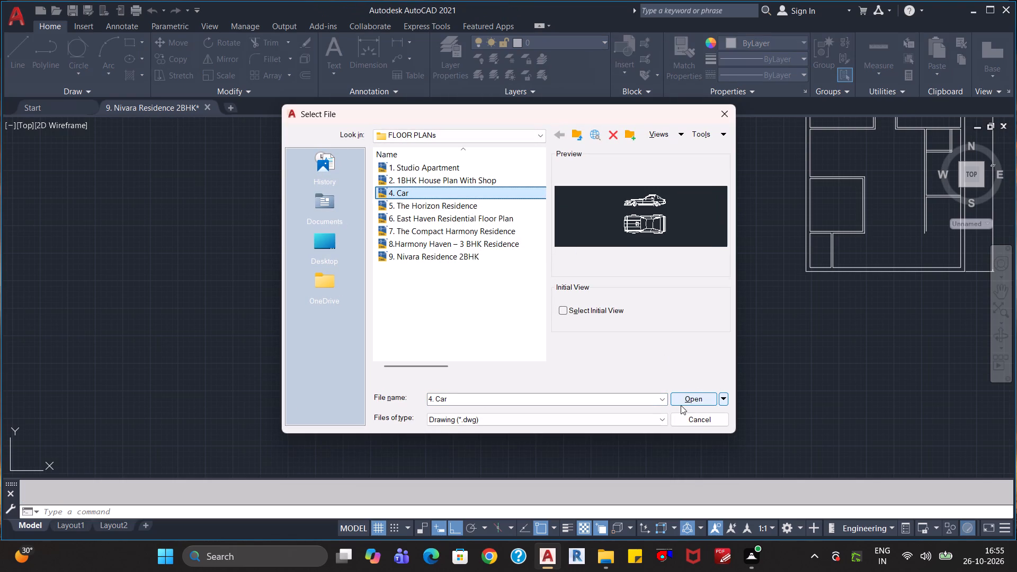
{"action": "left_click", "coordinate": [693, 399]}
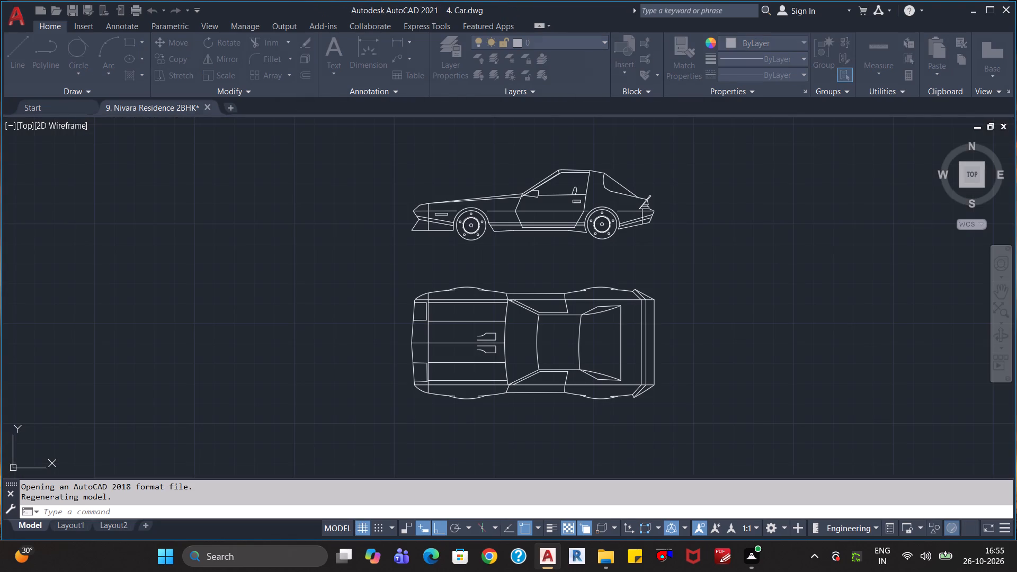
Copy the car's top view and paste it into the Nivara Residence 2BHK drawing, just east of the floor plan.
{"action": "left_click", "coordinate": [380, 260]}
{"action": "left_click", "coordinate": [682, 421]}
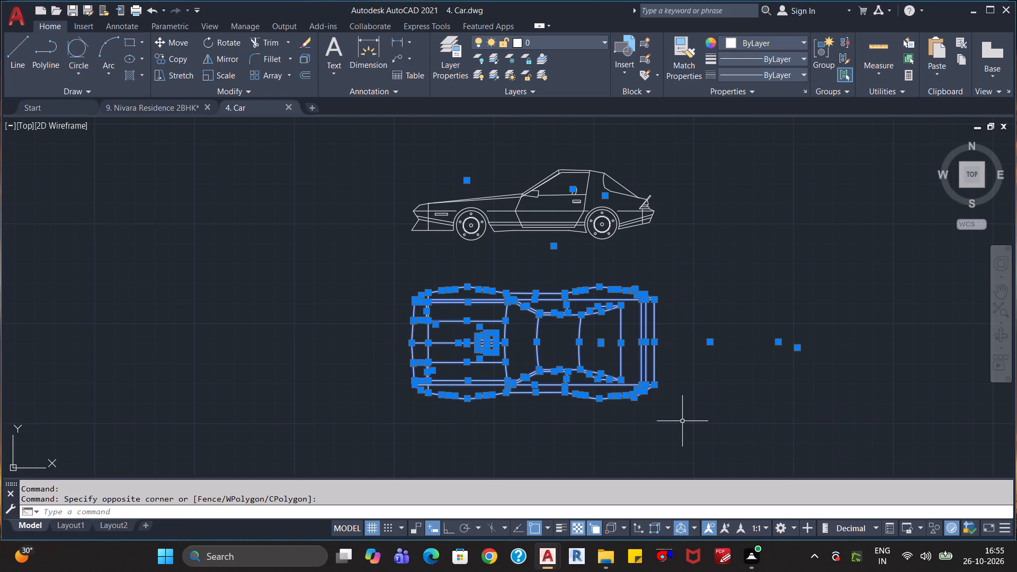
{"action": "key", "text": "ctrl+c"}
{"action": "left_click", "coordinate": [160, 106]}
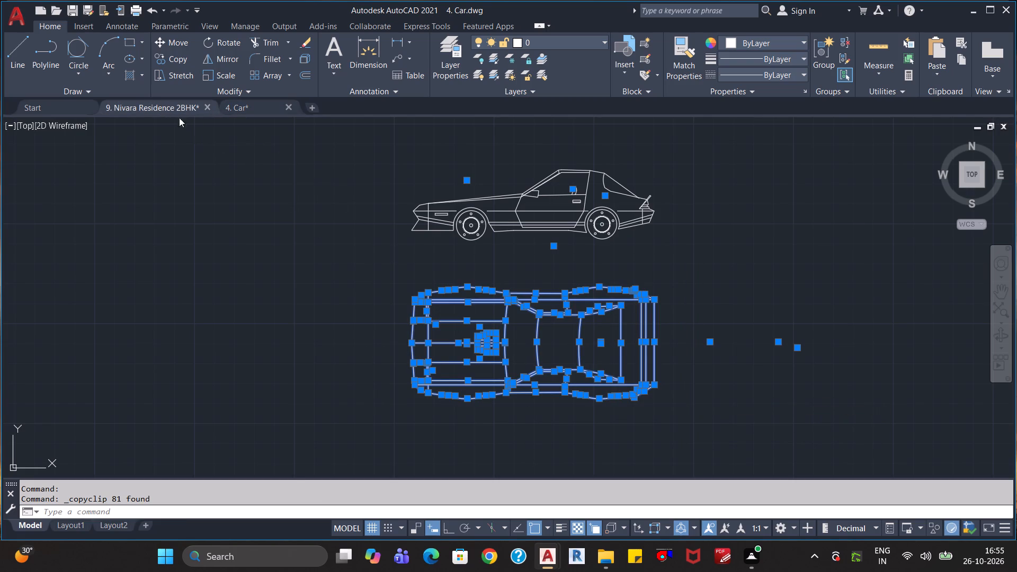
{"action": "key", "text": "ctrl+v"}
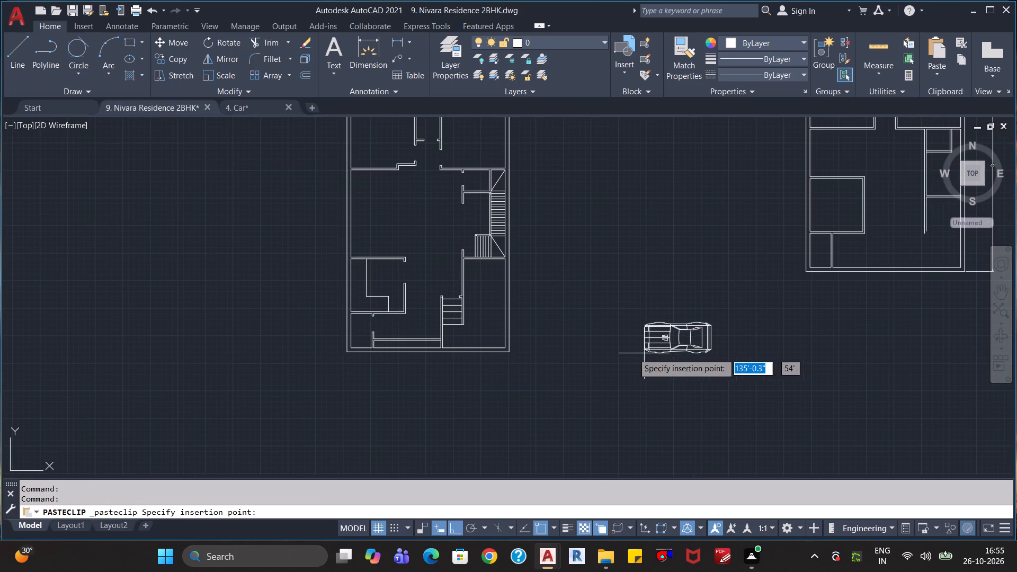
{"action": "left_click", "coordinate": [566, 346]}
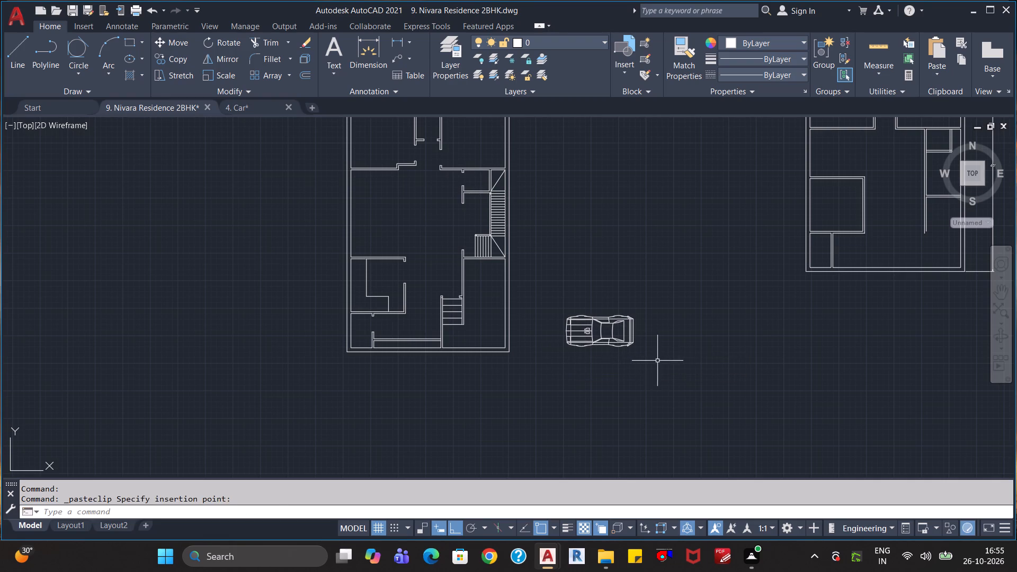
Convert all the pasted car geometry to a block named "Car Top View".
{"action": "left_click", "coordinate": [668, 358]}
{"action": "left_click", "coordinate": [553, 300]}
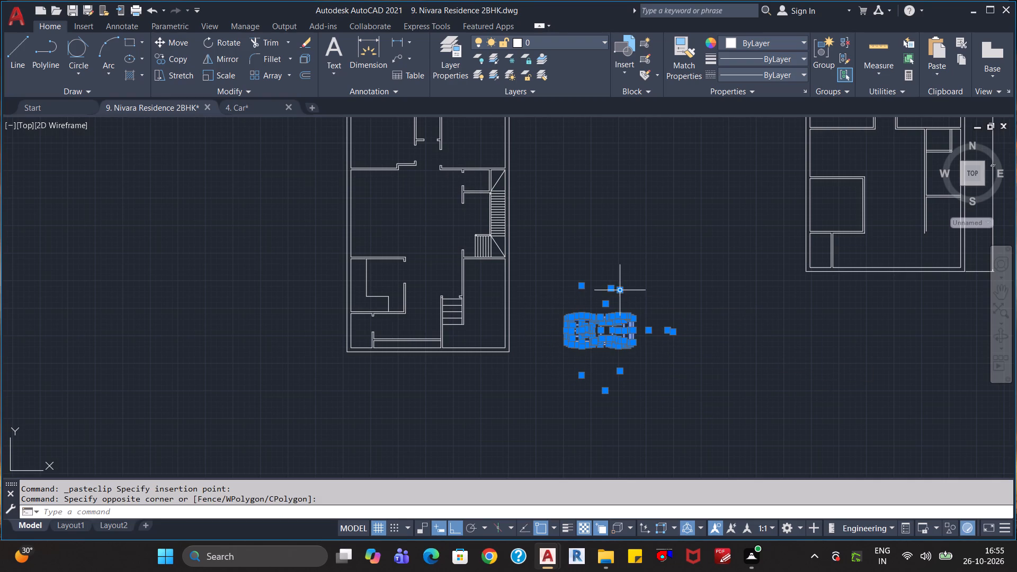
{"action": "type", "text": "block"}
{"action": "key", "text": "Return"}
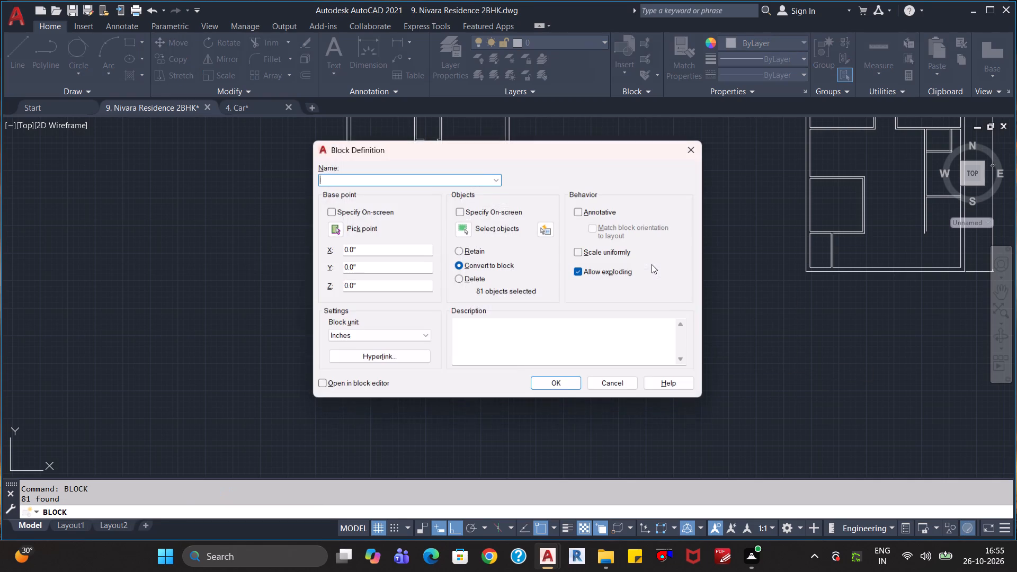
{"action": "type", "text": "car"}
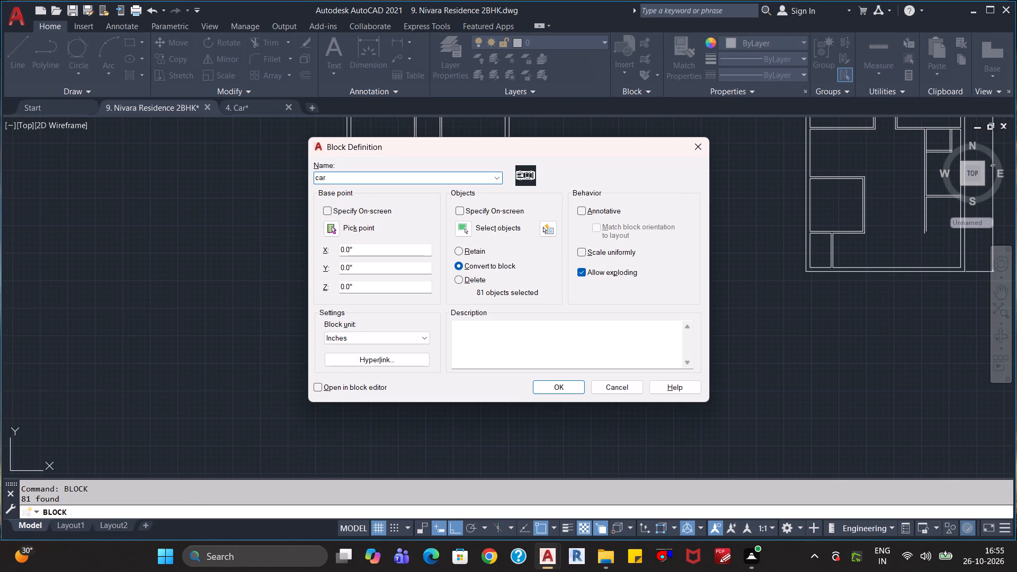
{"action": "key", "text": "m"}
{"action": "key", "text": "BackSpace"}
{"action": "key", "text": "BackSpace"}
{"action": "key", "text": "BackSpace"}
{"action": "key", "text": "BackSpace"}
{"action": "key", "text": "BackSpace"}
{"action": "key", "text": "BackSpace"}
{"action": "key", "text": "BackSpace"}
{"action": "key", "text": "BackSpace"}
{"action": "key", "text": "BackSpace"}
{"action": "key", "text": "BackSpace"}
{"action": "type", "text": "Car Top View"}
{"action": "key", "text": "Return"}
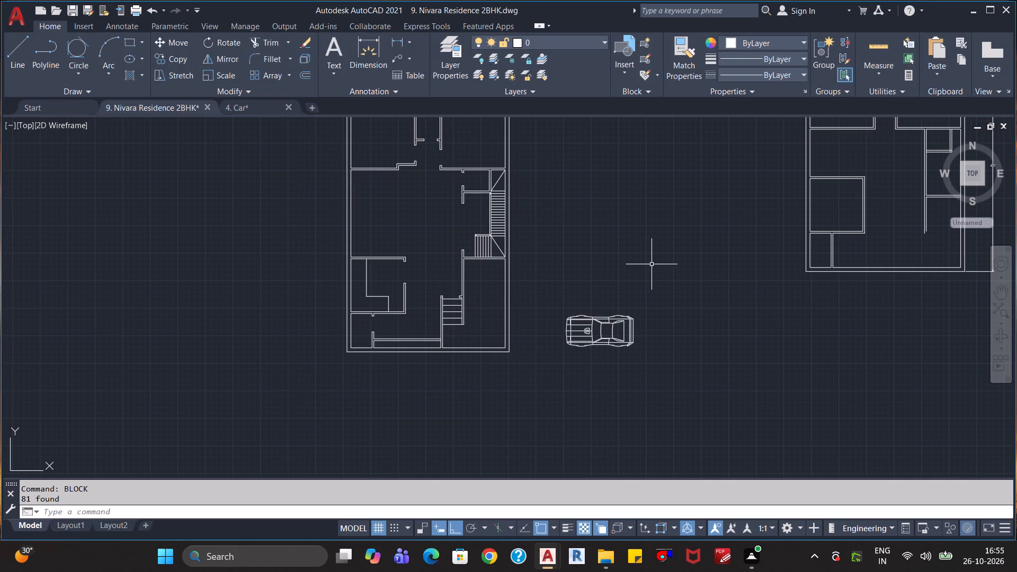
Rotate the car block 90° clockwise so that its front faces north.
{"action": "left_click", "coordinate": [612, 323]}
{"action": "type", "text": "ro"}
{"action": "key", "text": "Return"}
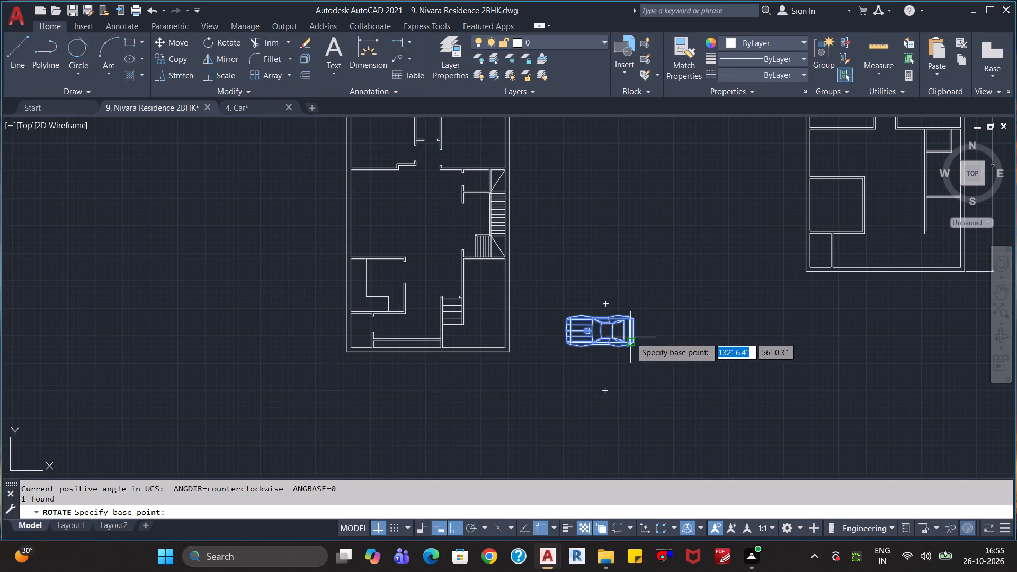
{"action": "left_click", "coordinate": [630, 340]}
{"action": "left_click", "coordinate": [605, 374]}
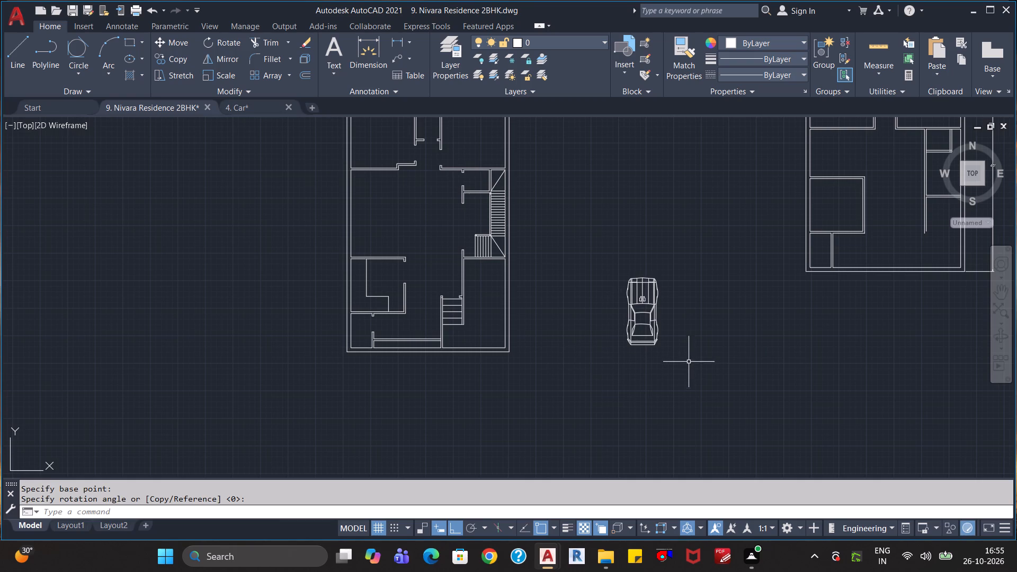
Scale the car block down by eye to suit the room in the plan's south-east corner.
{"action": "left_click", "coordinate": [667, 352]}
{"action": "left_click", "coordinate": [586, 250]}
{"action": "type", "text": "sc"}
{"action": "key", "text": "Return"}
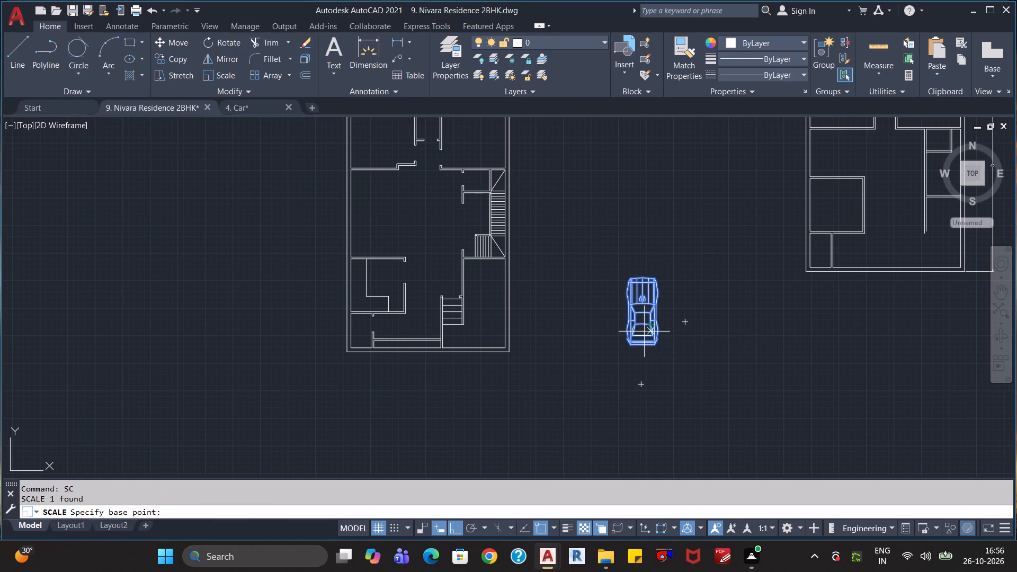
{"action": "left_click", "coordinate": [650, 332]}
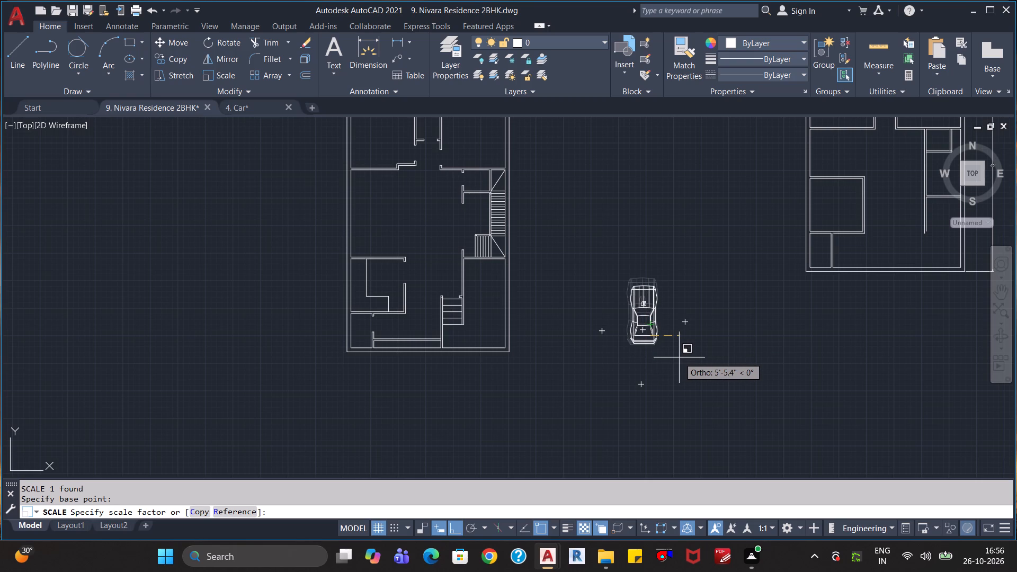
{"action": "left_click", "coordinate": [676, 358]}
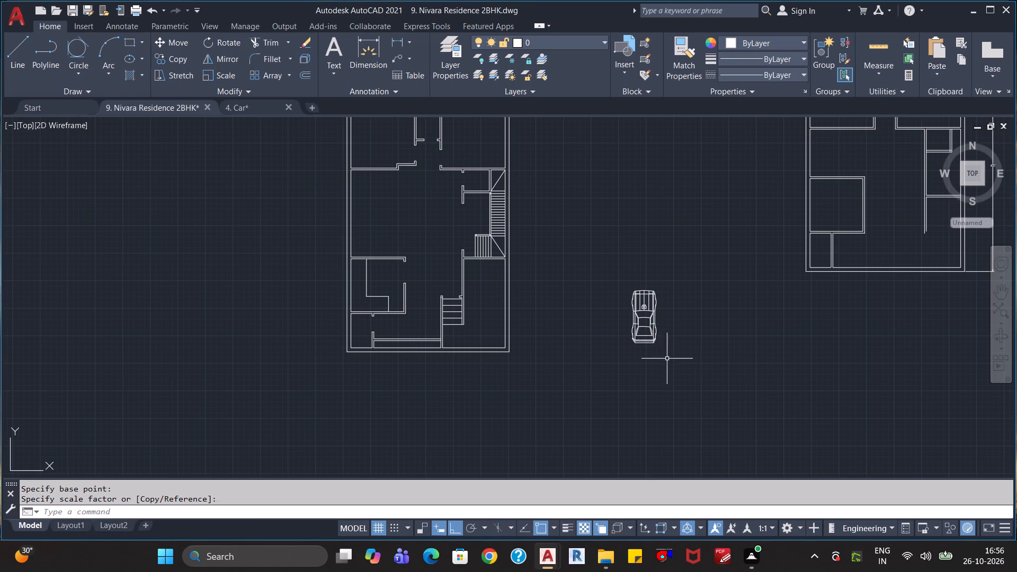
Move the car block about 30' west into the room in the plan's south-east corner.
{"action": "left_click", "coordinate": [689, 351]}
{"action": "left_click", "coordinate": [627, 281]}
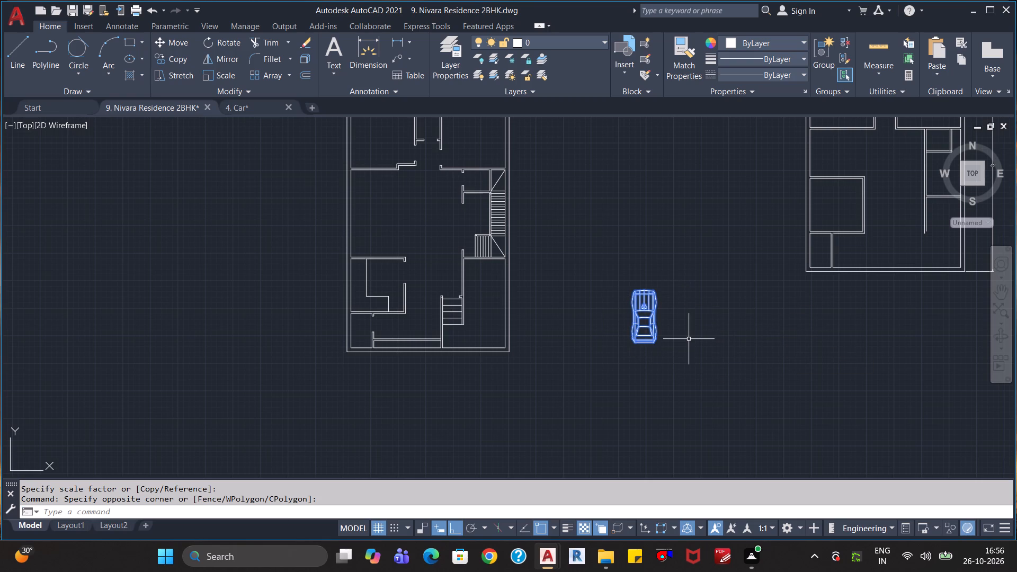
{"action": "key", "text": "m"}
{"action": "key", "text": "Return"}
{"action": "left_click", "coordinate": [644, 328]}
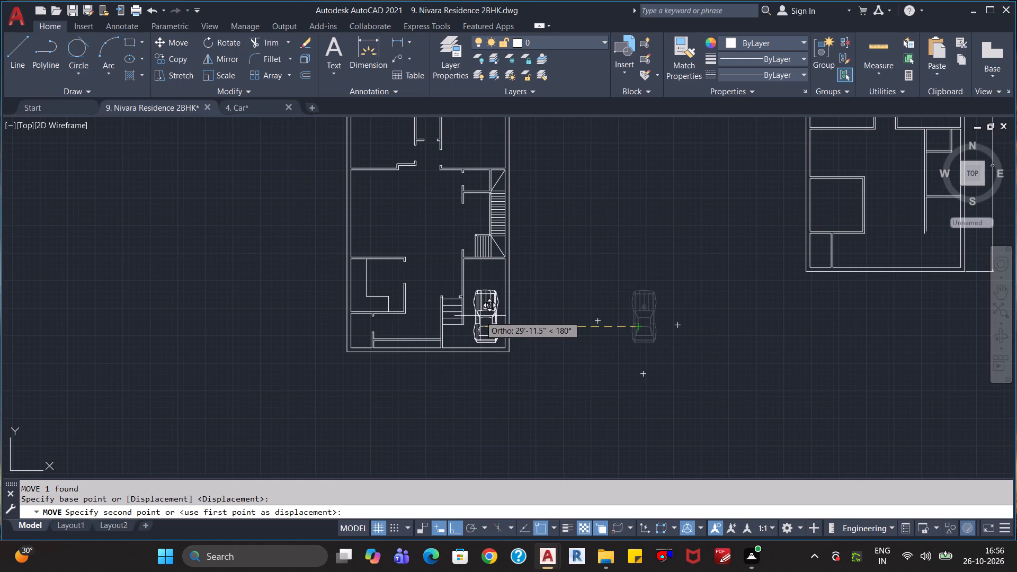
{"action": "left_click", "coordinate": [480, 316]}
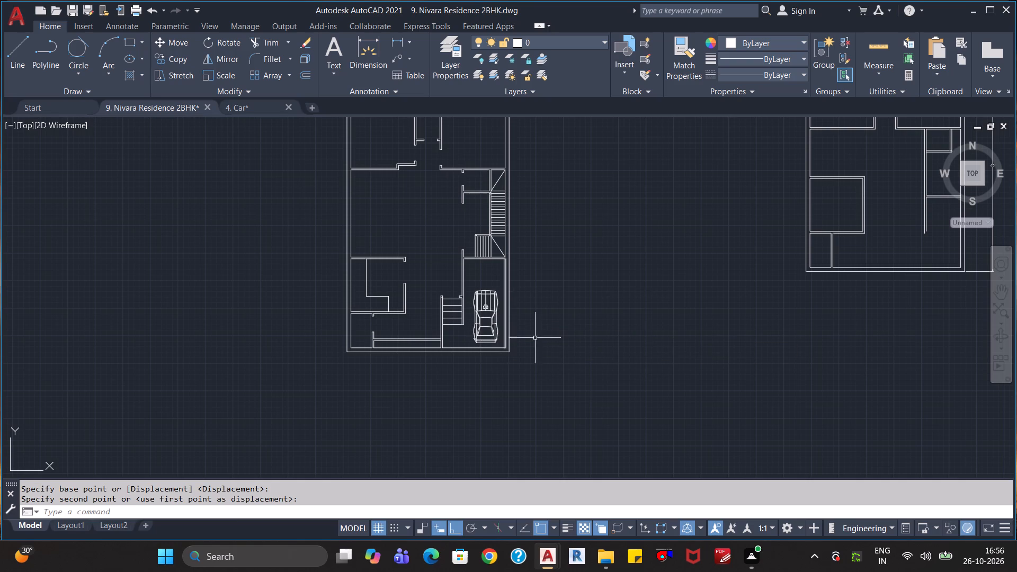
Adjust the car's position inside the south-east room by moving it slightly north and slightly west.
{"action": "left_click", "coordinate": [492, 325]}
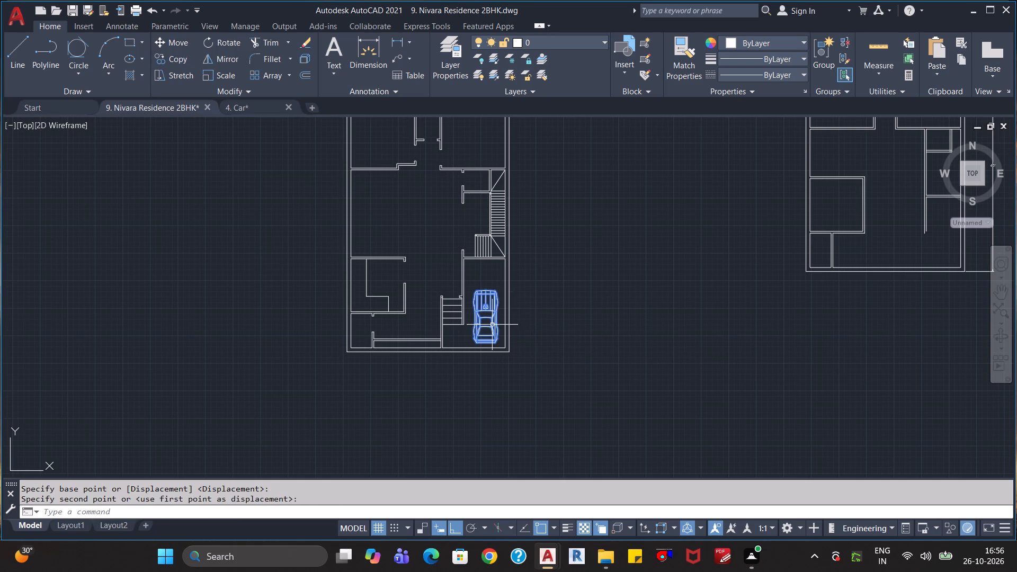
{"action": "key", "text": "m"}
{"action": "key", "text": "Return"}
{"action": "left_click", "coordinate": [489, 327]}
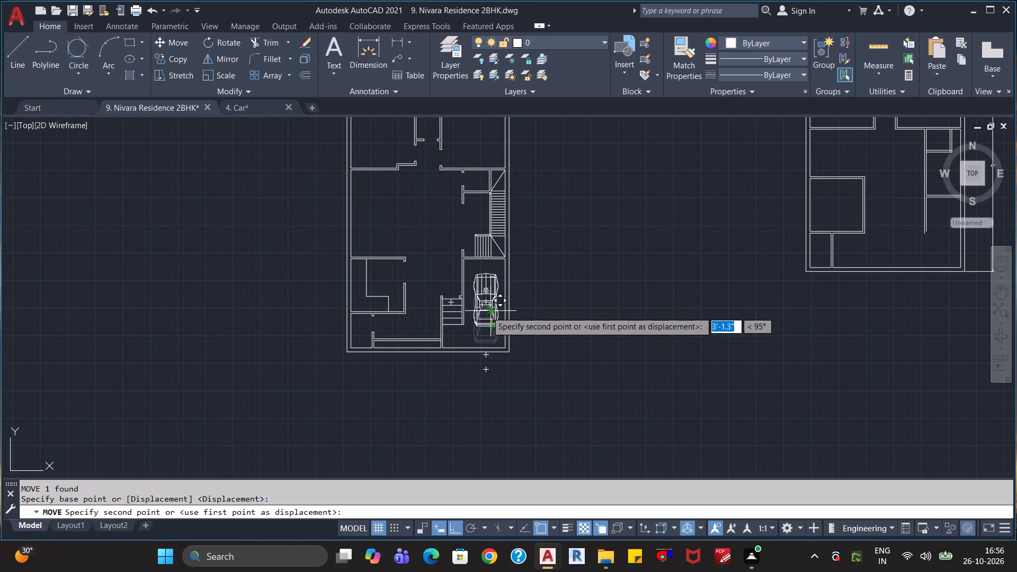
{"action": "scroll", "coordinate": [486, 316], "scroll_direction": "up", "scroll_amount": 2}
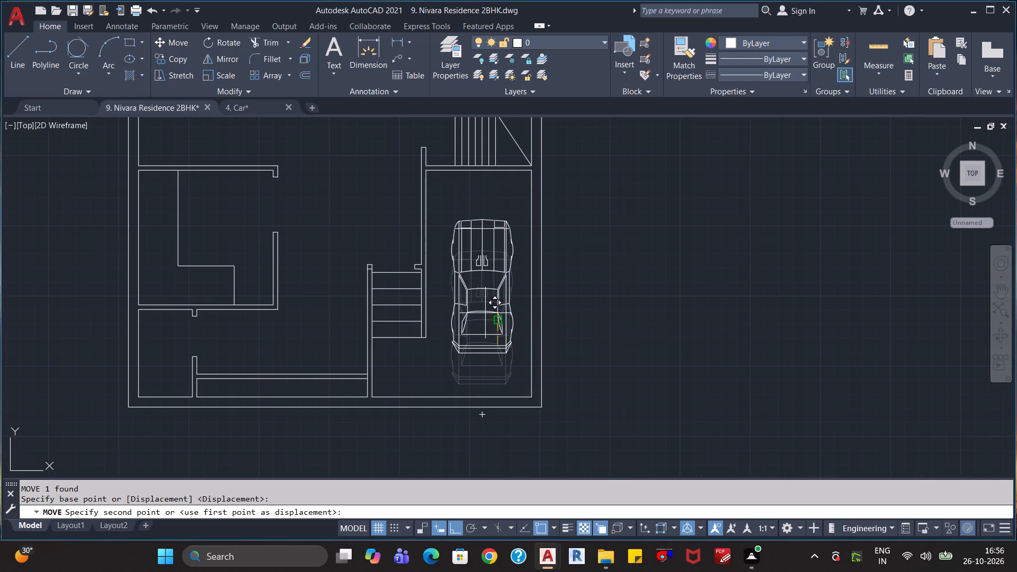
{"action": "left_click", "coordinate": [485, 313]}
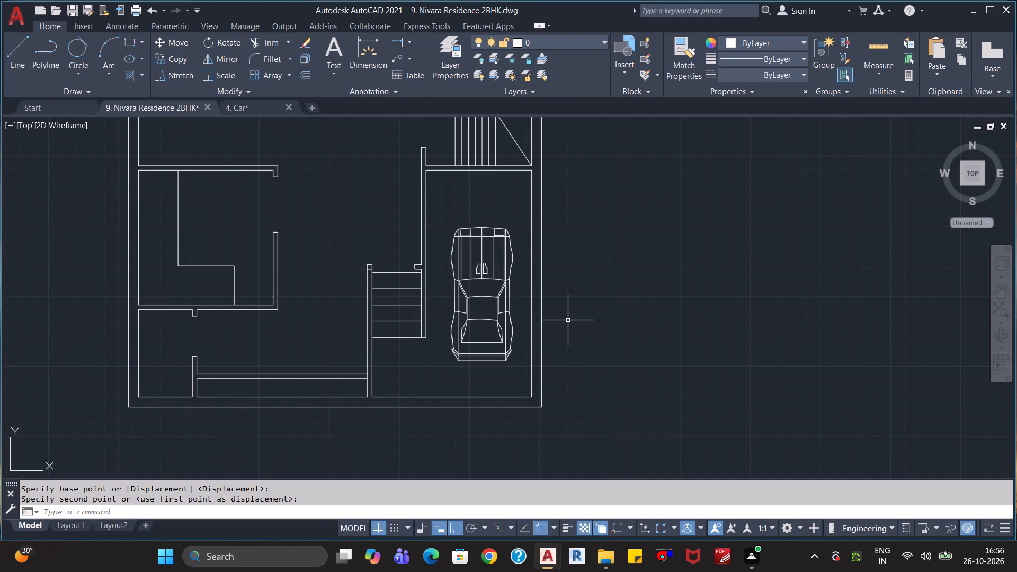
{"action": "left_click", "coordinate": [500, 280]}
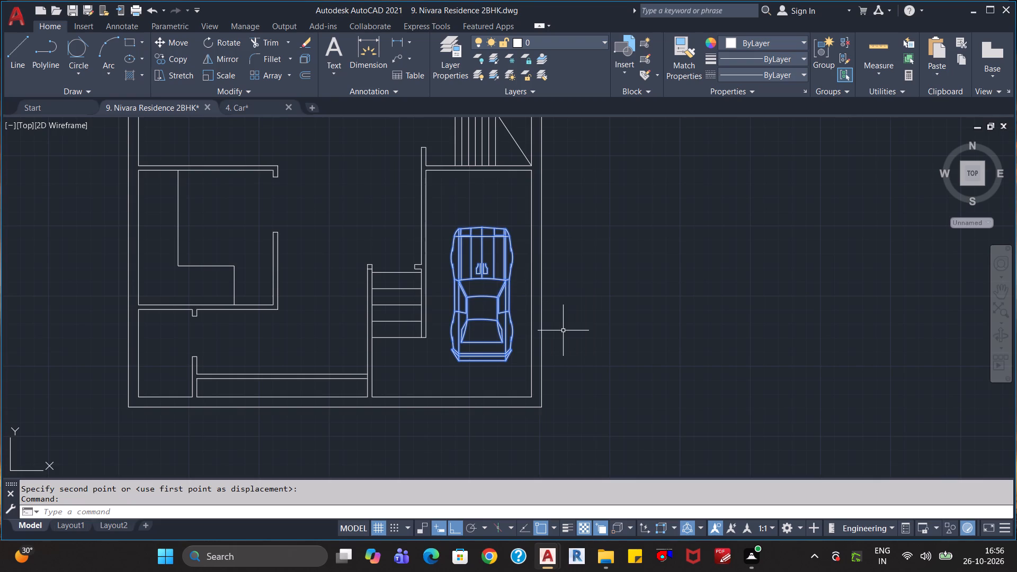
{"action": "key", "text": "m"}
{"action": "key", "text": "Return"}
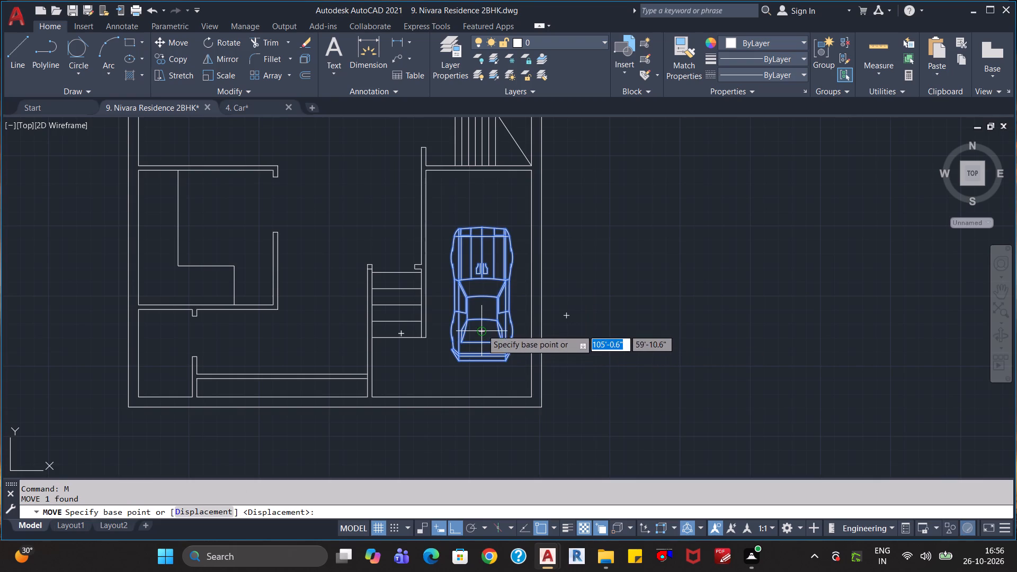
{"action": "left_click", "coordinate": [482, 329]}
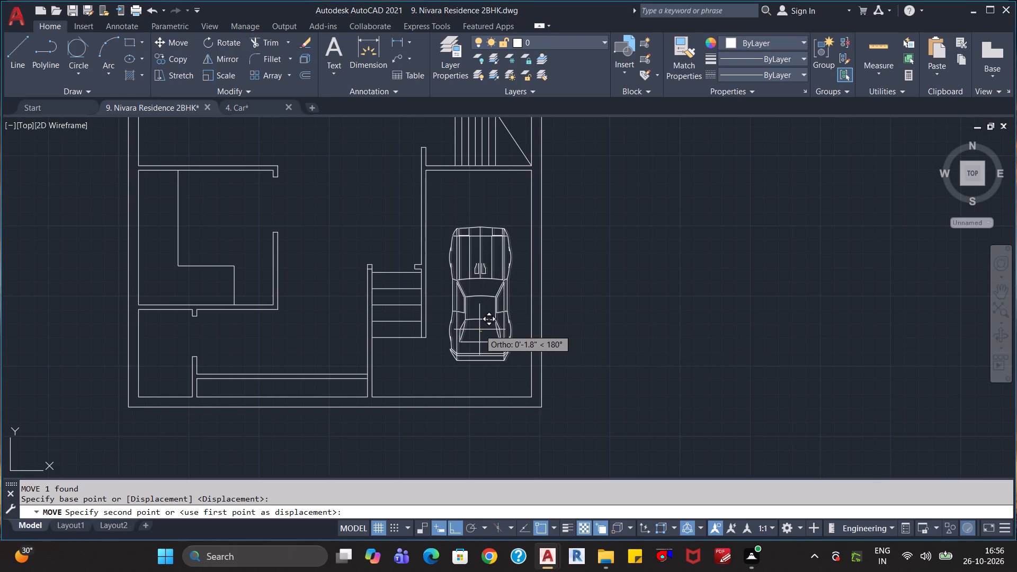
{"action": "left_click", "coordinate": [477, 329]}
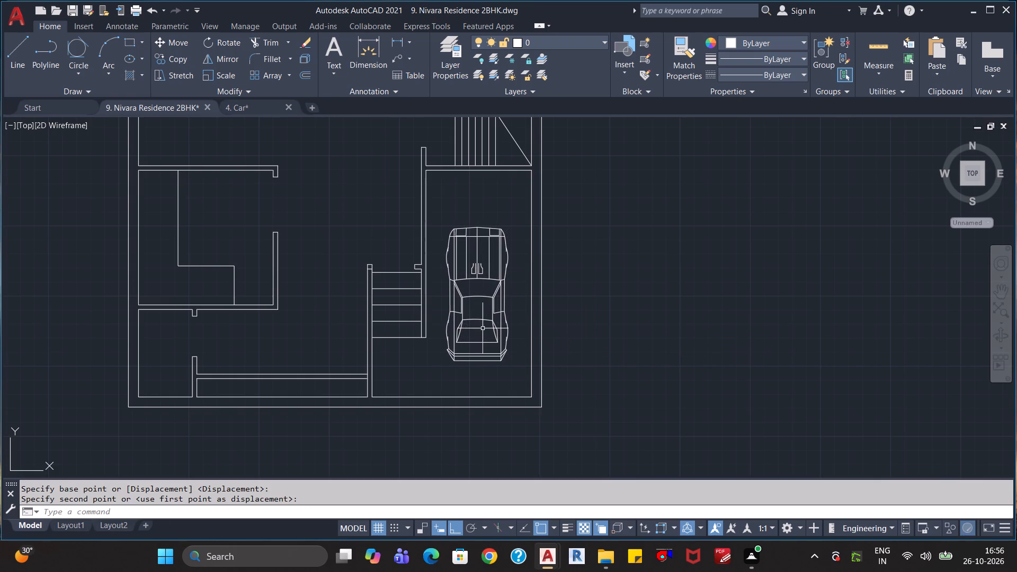
{"action": "key", "text": "Escape"}
{"action": "key", "text": "Escape"}
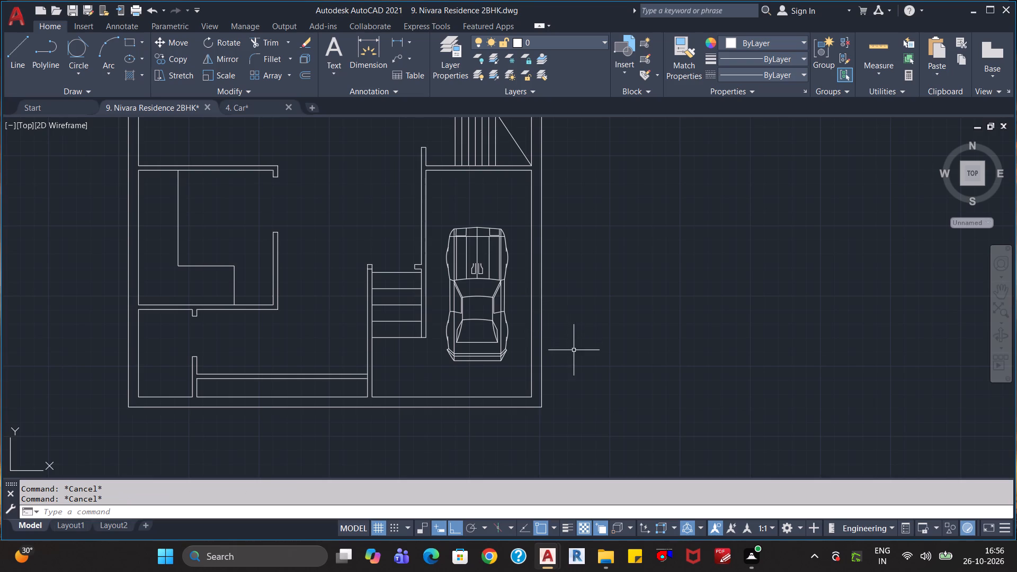
Draw a short vertical line across the south wall near its east end, just south-east of the car.
{"action": "scroll", "coordinate": [569, 352], "scroll_direction": "down", "scroll_amount": 1}
{"action": "scroll", "coordinate": [505, 383], "scroll_direction": "down", "scroll_amount": 1}
{"action": "scroll", "coordinate": [529, 421], "scroll_direction": "up", "scroll_amount": 2}
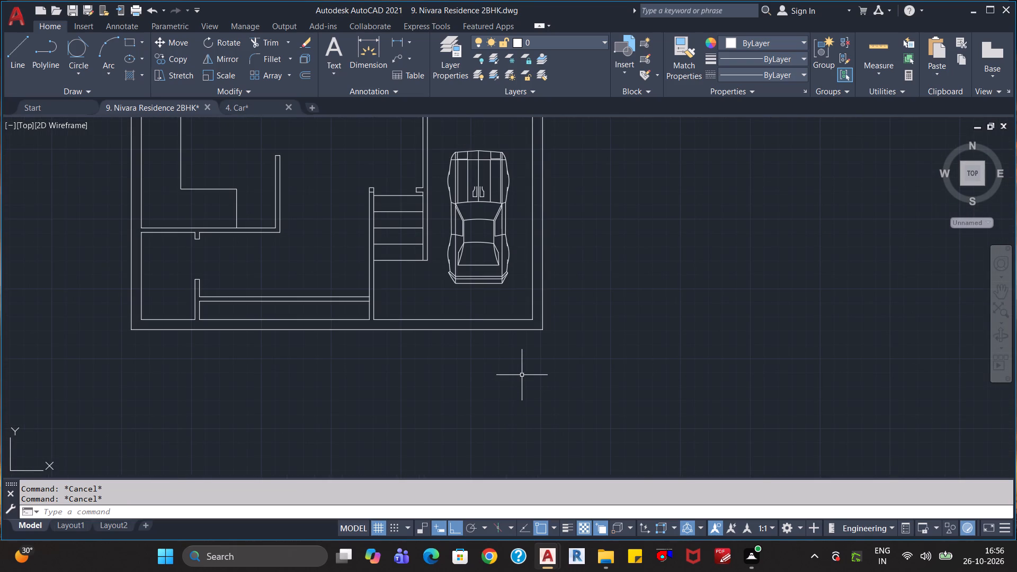
{"action": "key", "text": "l"}
{"action": "key", "text": "Return"}
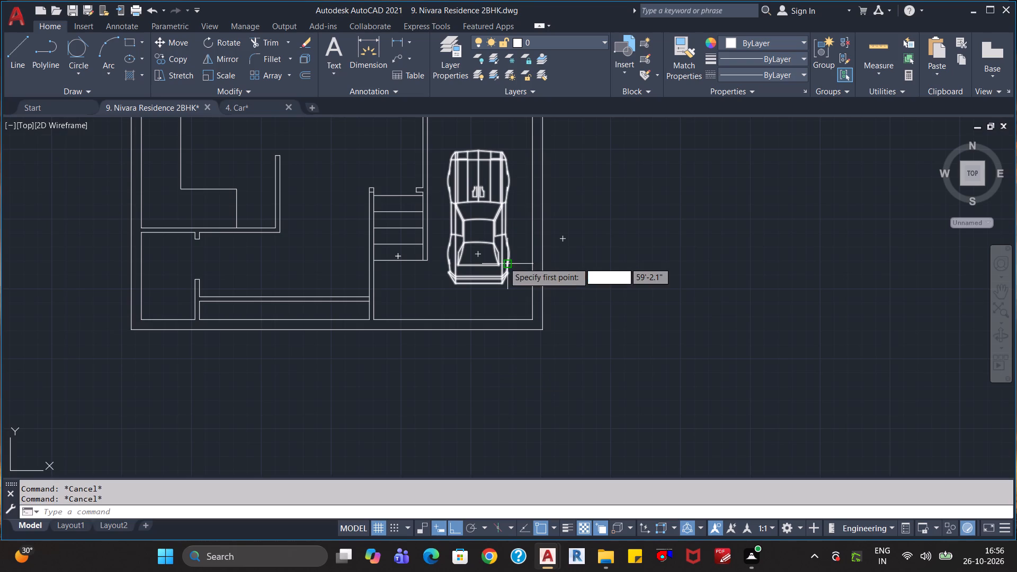
{"action": "left_click", "coordinate": [514, 310]}
{"action": "left_click", "coordinate": [519, 351]}
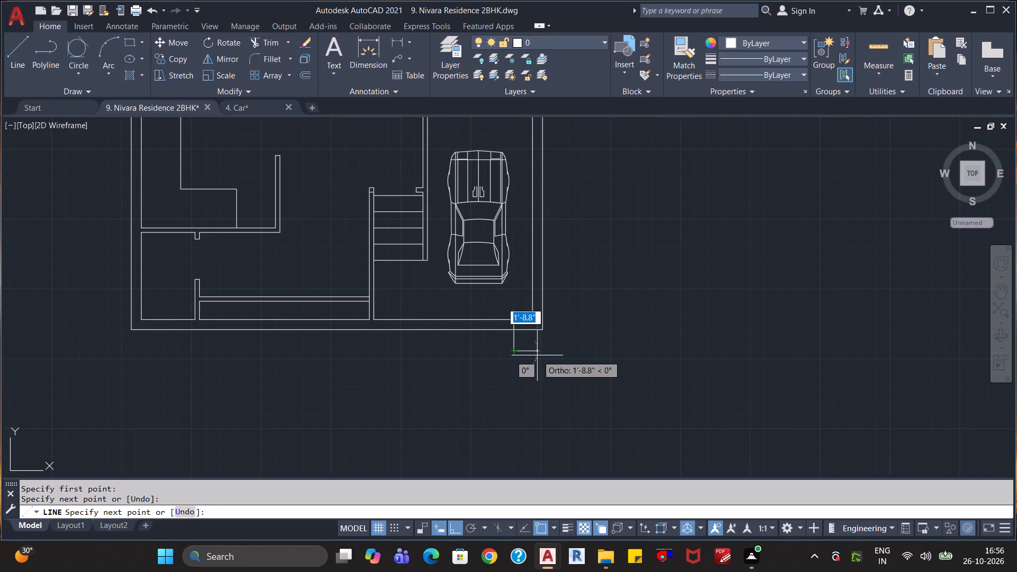
{"action": "key", "text": "Escape"}
Trim both protruding ends of the short vertical line so it spans only between the south wall's inner and outer faces.
{"action": "type", "text": "tr"}
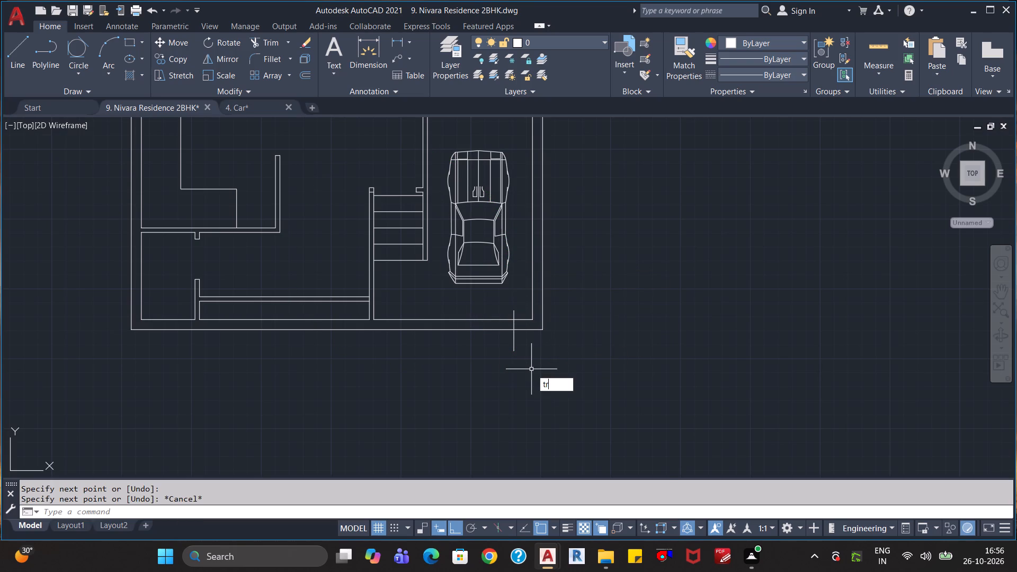
{"action": "key", "text": "Return"}
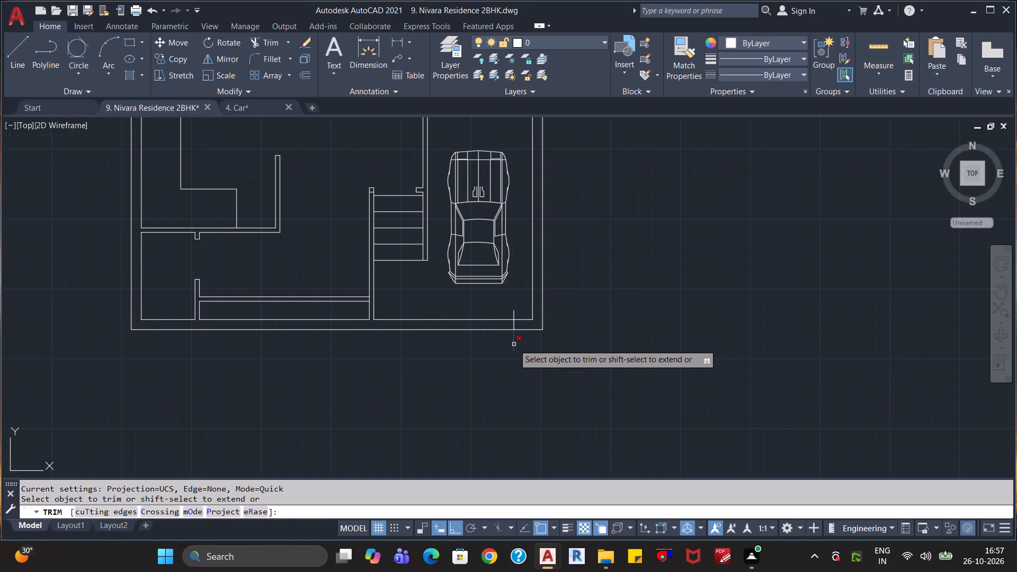
{"action": "left_click", "coordinate": [514, 344]}
{"action": "left_click", "coordinate": [515, 311]}
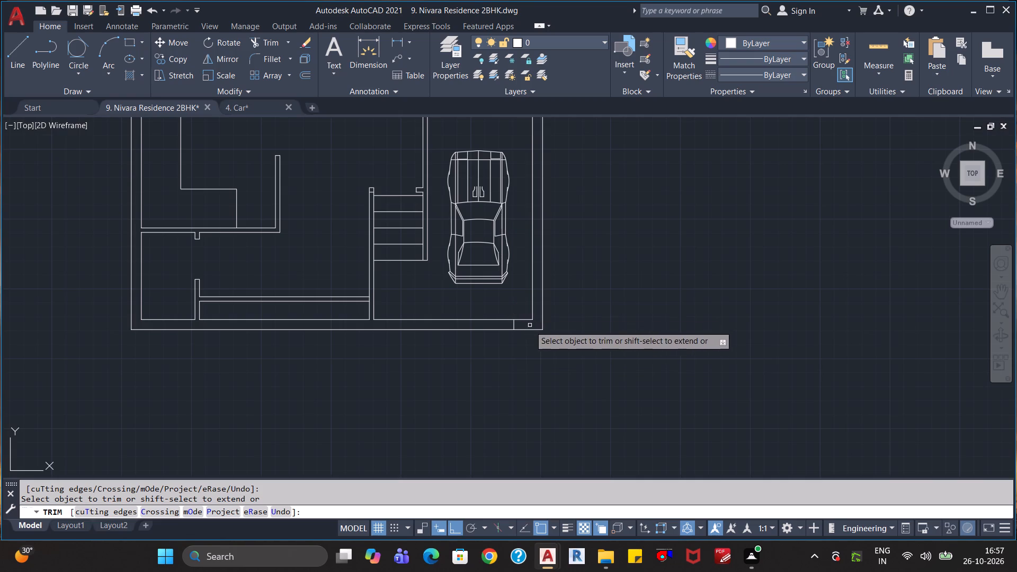
{"action": "key", "text": "Escape"}
{"action": "key", "text": "Escape"}
{"action": "key", "text": "Escape"}
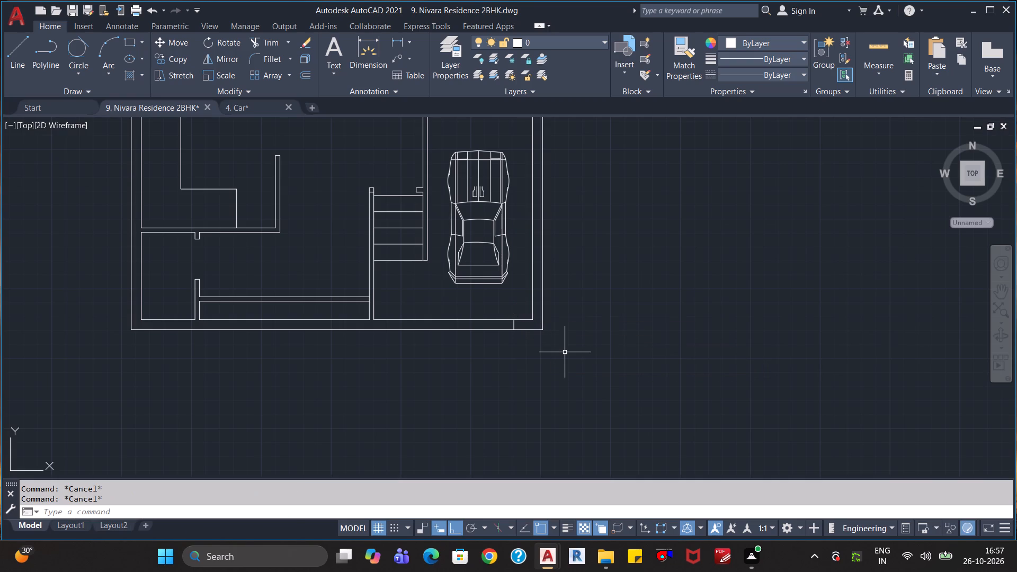
Measure the car's width across its south end with a temporary dimension, without placing it.
{"action": "left_click", "coordinate": [363, 48]}
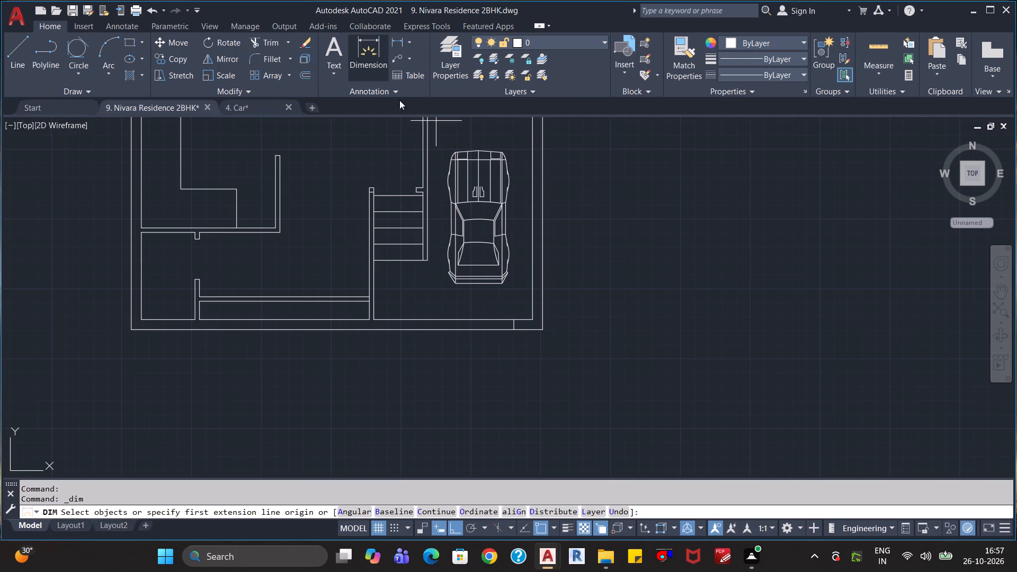
{"action": "left_click", "coordinate": [449, 275]}
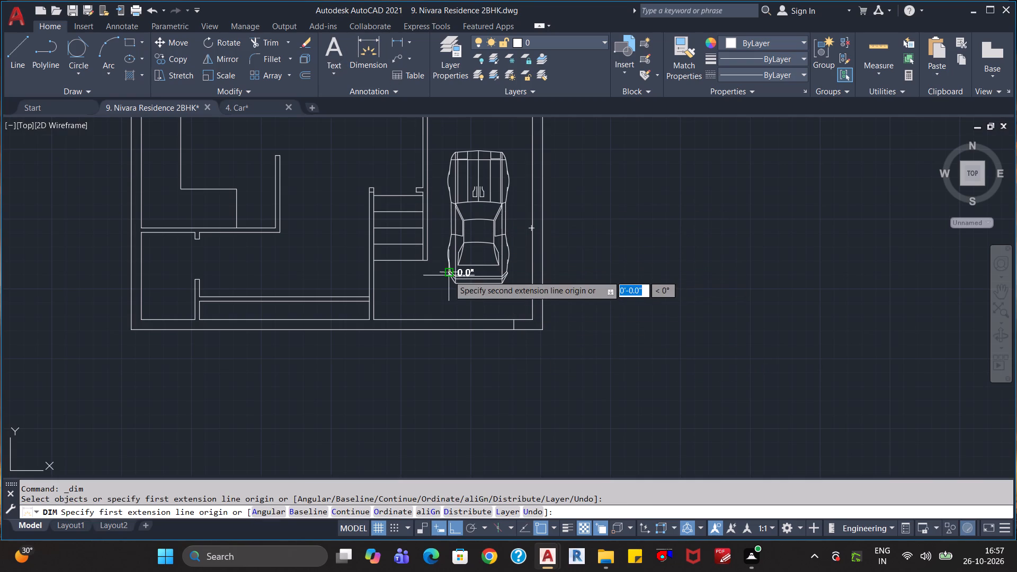
{"action": "left_click", "coordinate": [509, 275]}
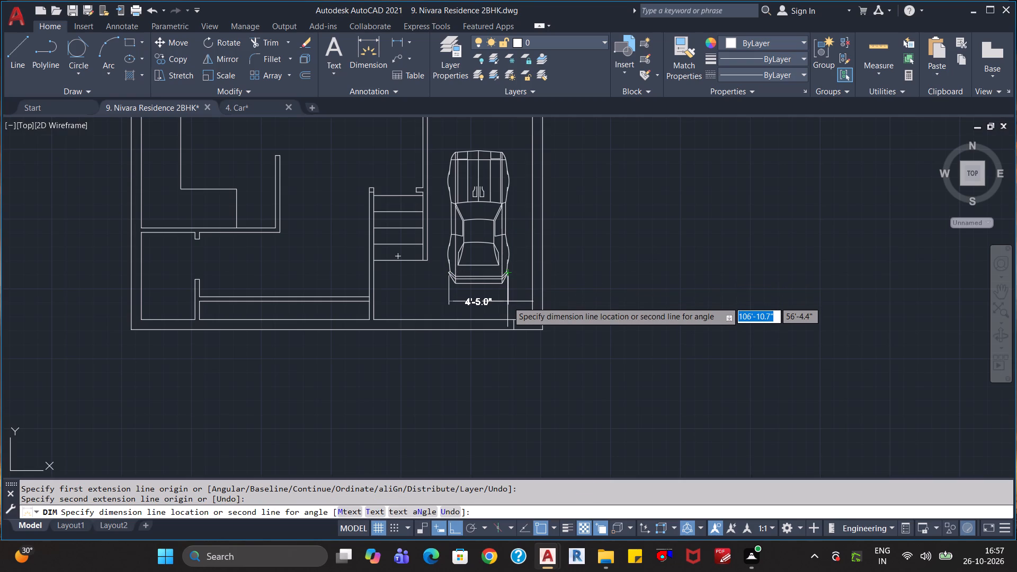
{"action": "key", "text": "Escape"}
{"action": "key", "text": "Escape"}
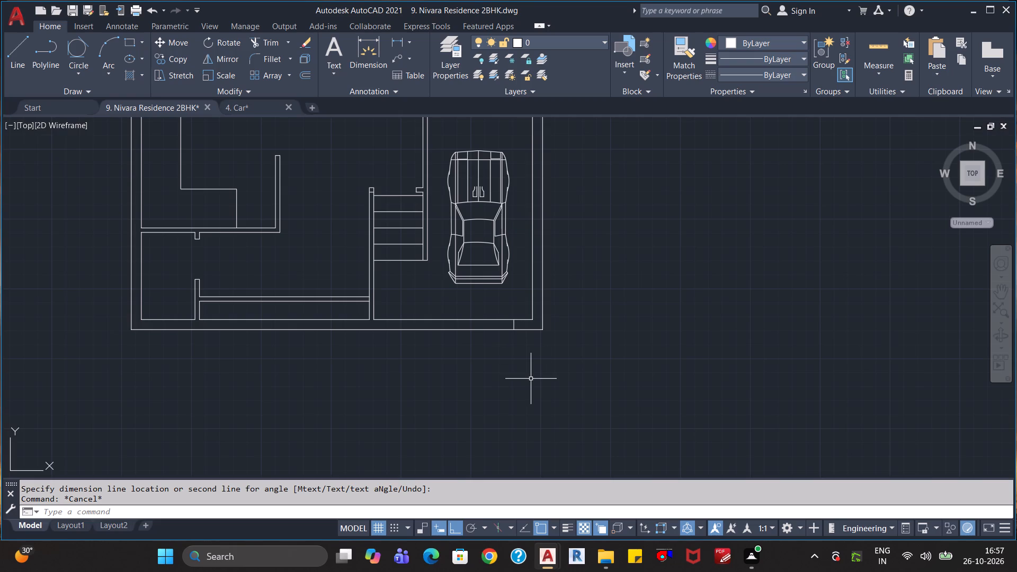
Offset the short line across the south wall 5'5" to the west to mark the opening's other side.
{"action": "key", "text": "o"}
{"action": "key", "text": "Return"}
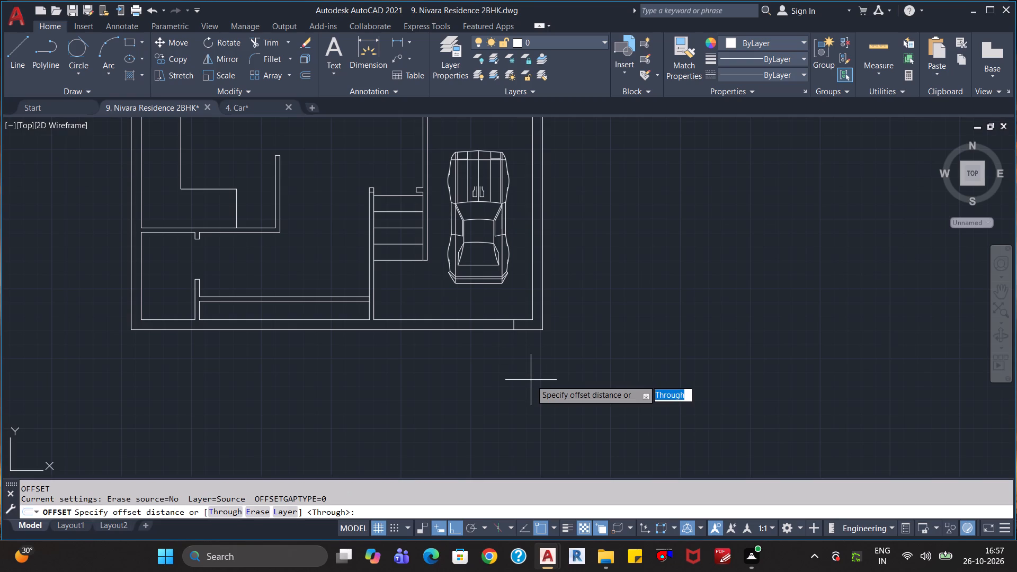
{"action": "type", "text": "5'5"}
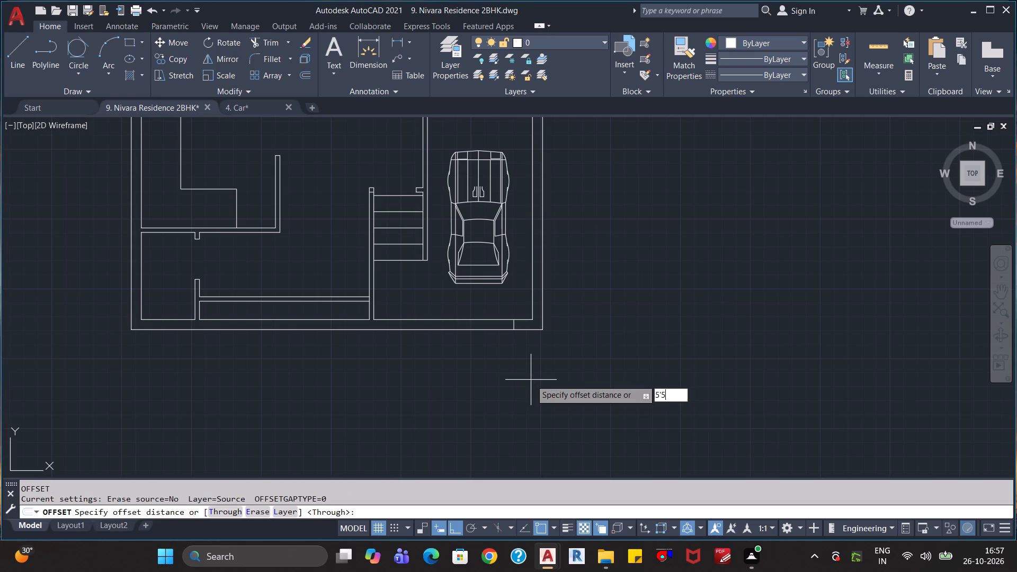
{"action": "key", "text": "shift+quotedbl"}
{"action": "key", "text": "Return"}
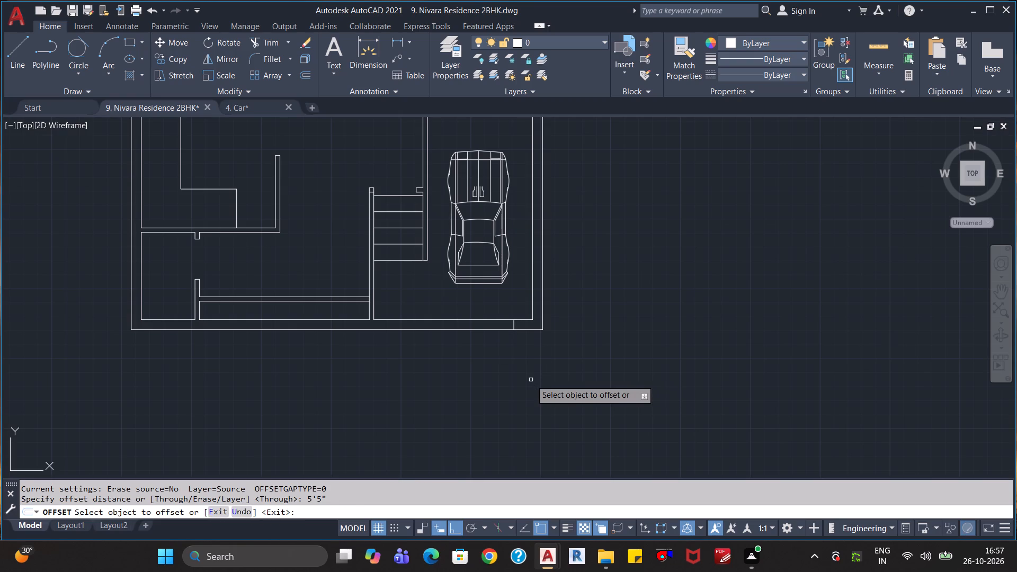
{"action": "left_click", "coordinate": [513, 326]}
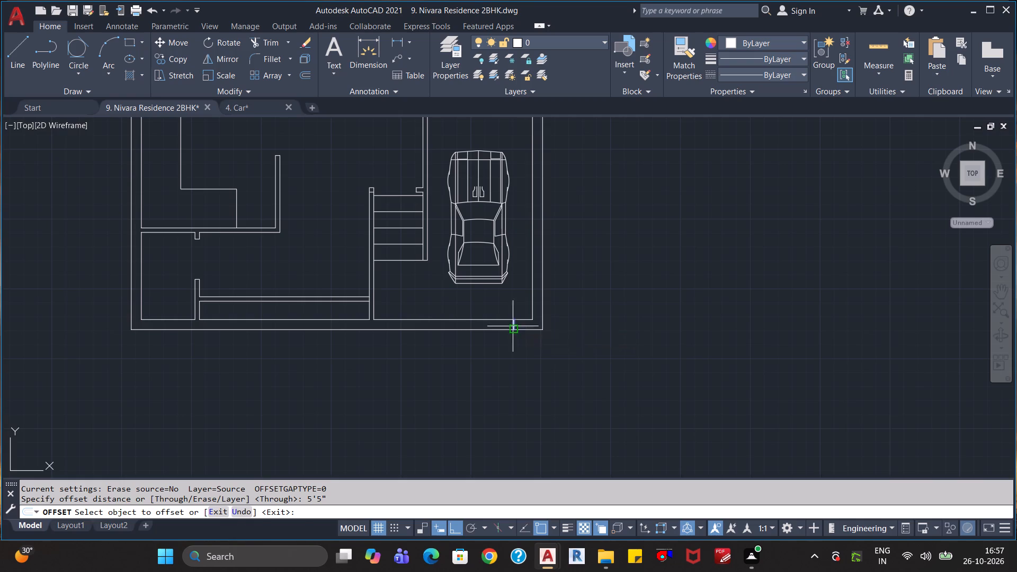
{"action": "left_click", "coordinate": [423, 310]}
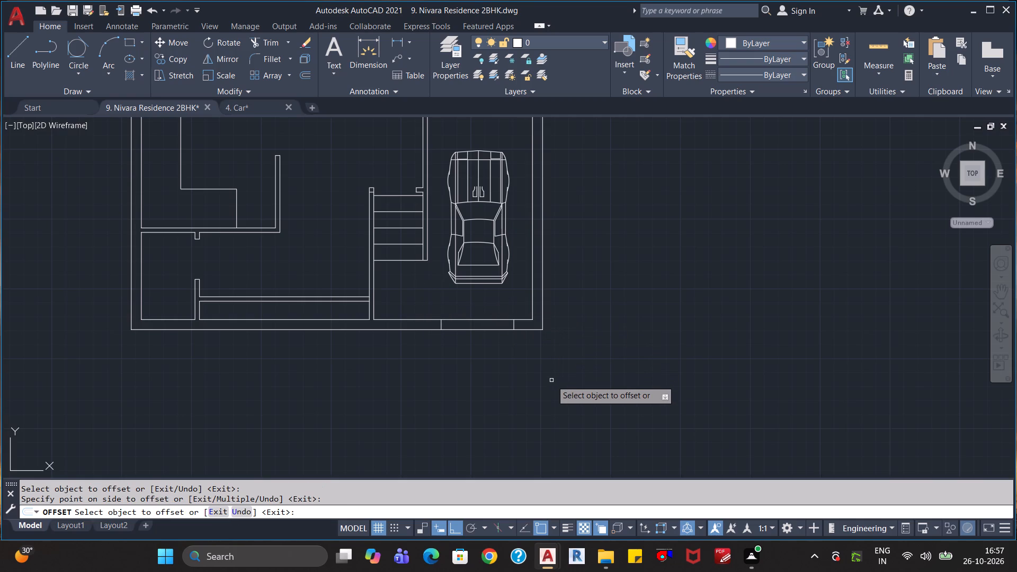
{"action": "key", "text": "Escape"}
{"action": "key", "text": "Escape"}
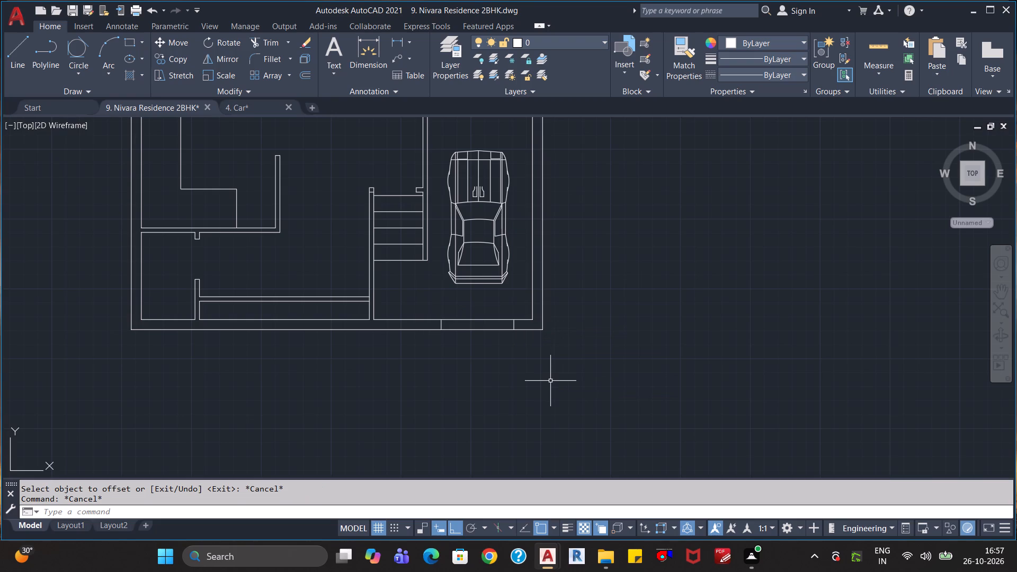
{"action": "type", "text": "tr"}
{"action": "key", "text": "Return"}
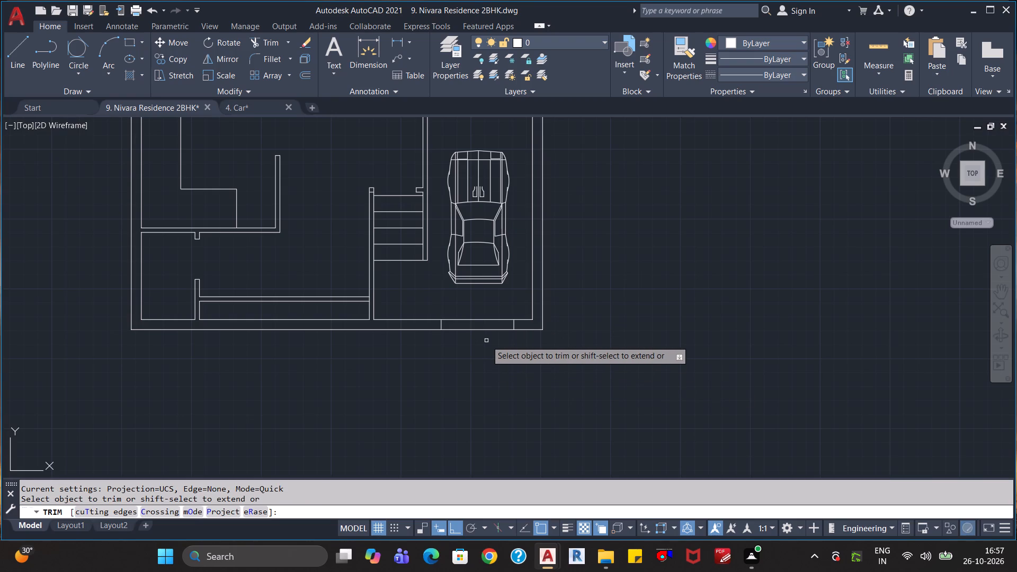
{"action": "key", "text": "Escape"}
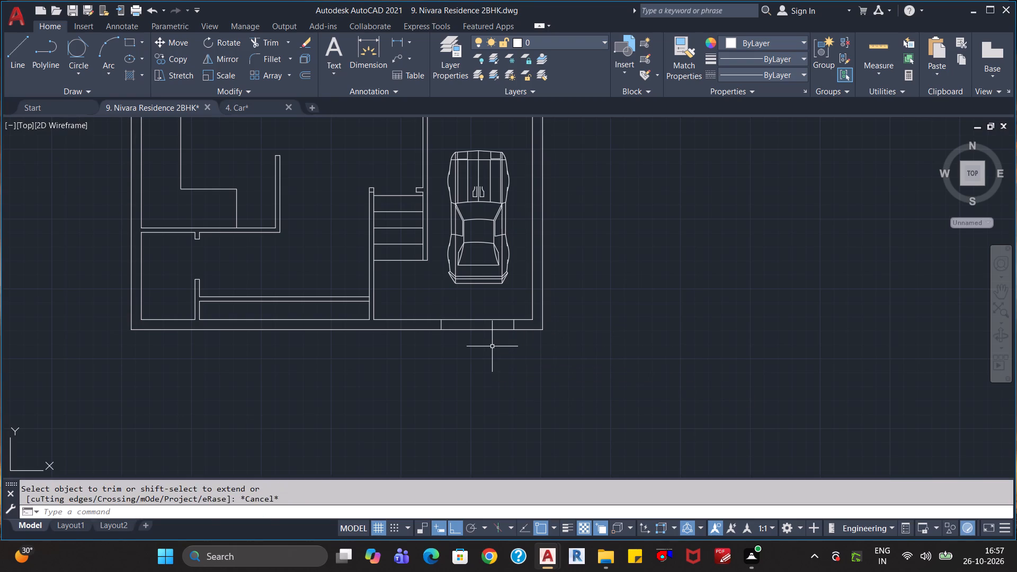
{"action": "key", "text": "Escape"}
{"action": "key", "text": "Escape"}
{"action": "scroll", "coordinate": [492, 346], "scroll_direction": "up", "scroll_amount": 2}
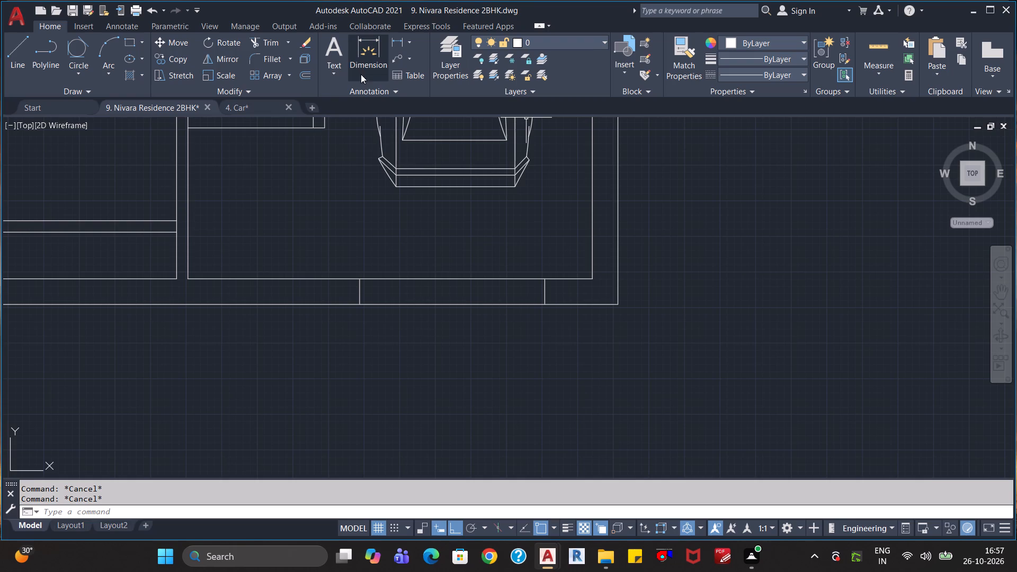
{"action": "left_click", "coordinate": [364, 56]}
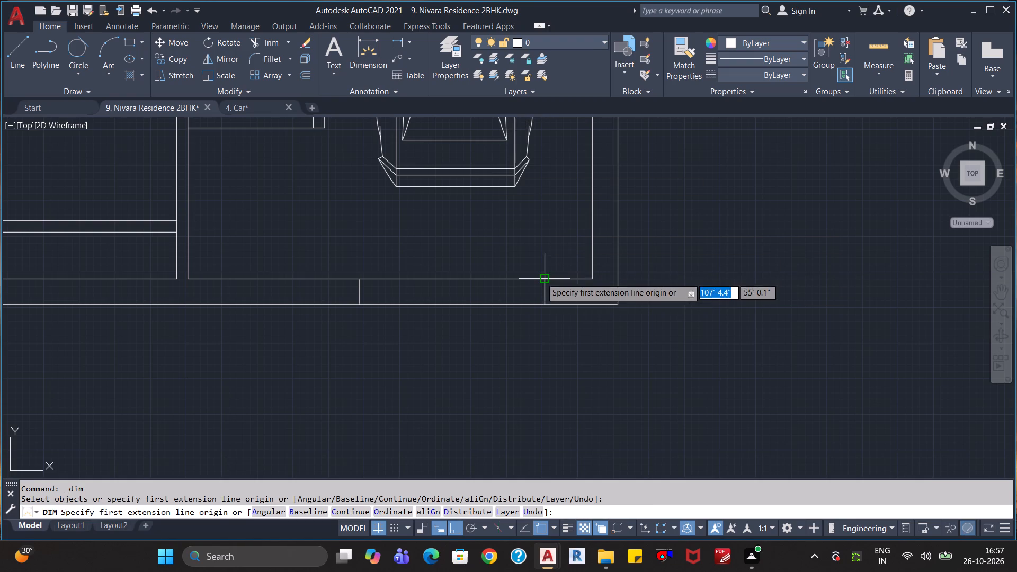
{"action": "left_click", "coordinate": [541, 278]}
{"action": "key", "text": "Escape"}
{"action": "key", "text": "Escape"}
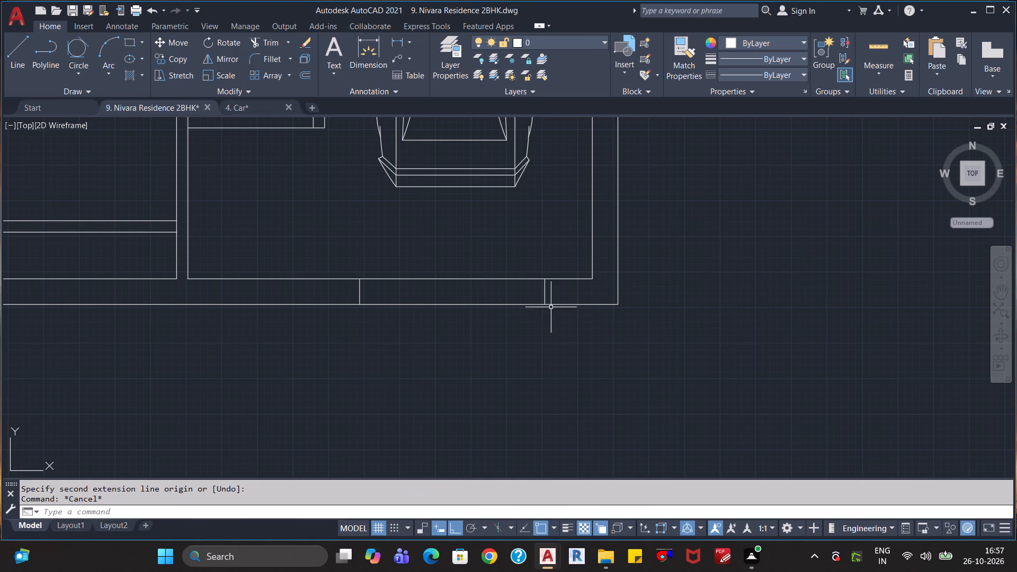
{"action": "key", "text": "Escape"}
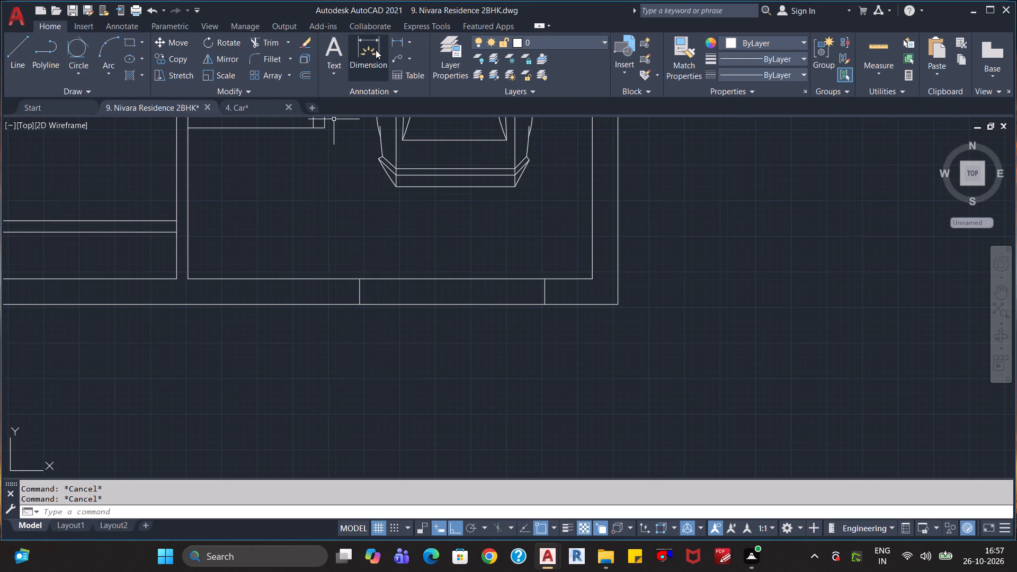
Add a centerline between the inner and outer faces of the south wall as a guide.
{"action": "left_click", "coordinate": [128, 28]}
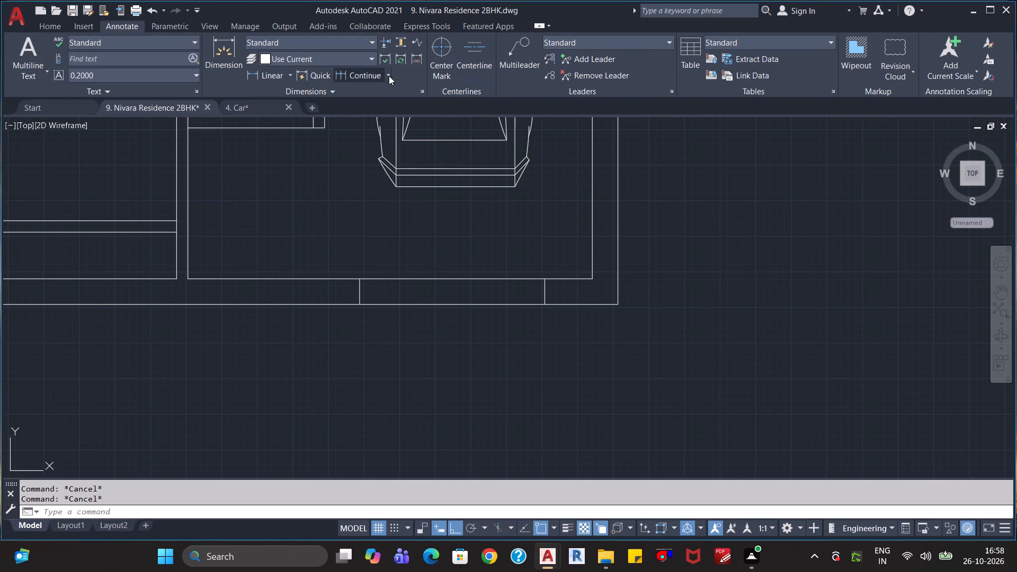
{"action": "left_click", "coordinate": [475, 51]}
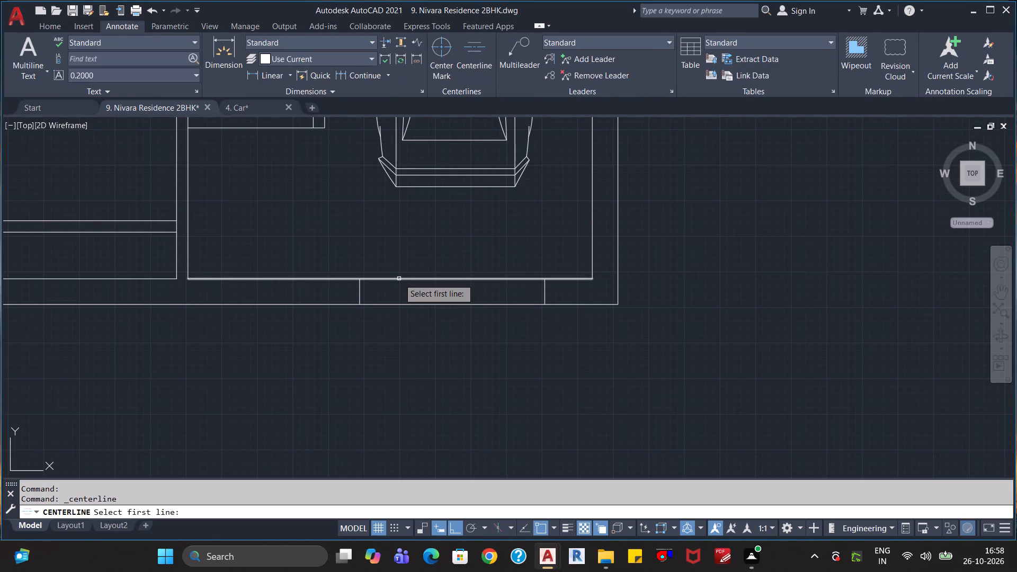
{"action": "left_click", "coordinate": [400, 278]}
{"action": "left_click", "coordinate": [396, 306]}
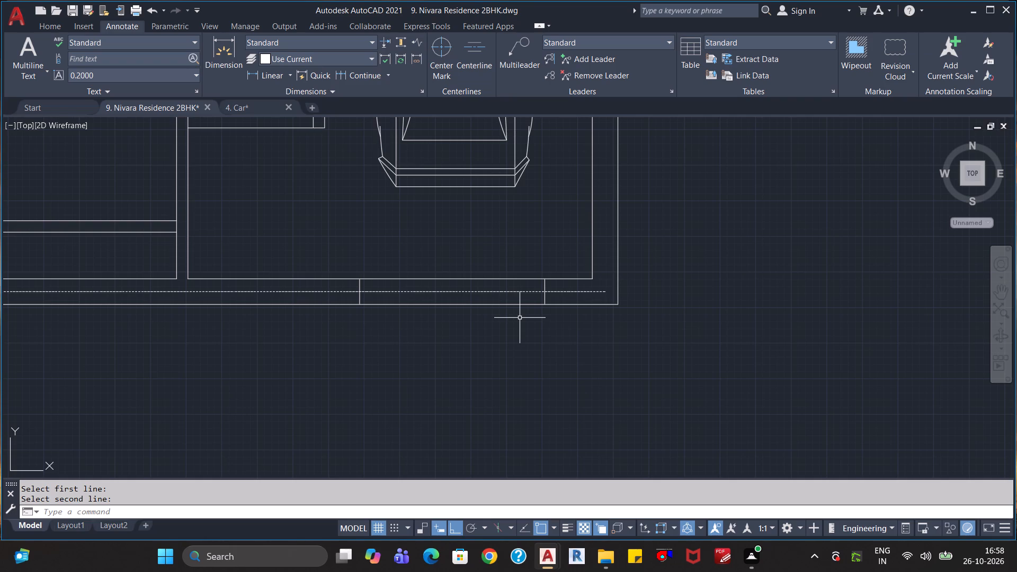
{"action": "key", "text": "Escape"}
{"action": "key", "text": "Escape"}
Draw a horizontal line 5'-5" long along the wall's centre, joining the two short lines that bound the opening.
{"action": "key", "text": "l"}
{"action": "key", "text": "Return"}
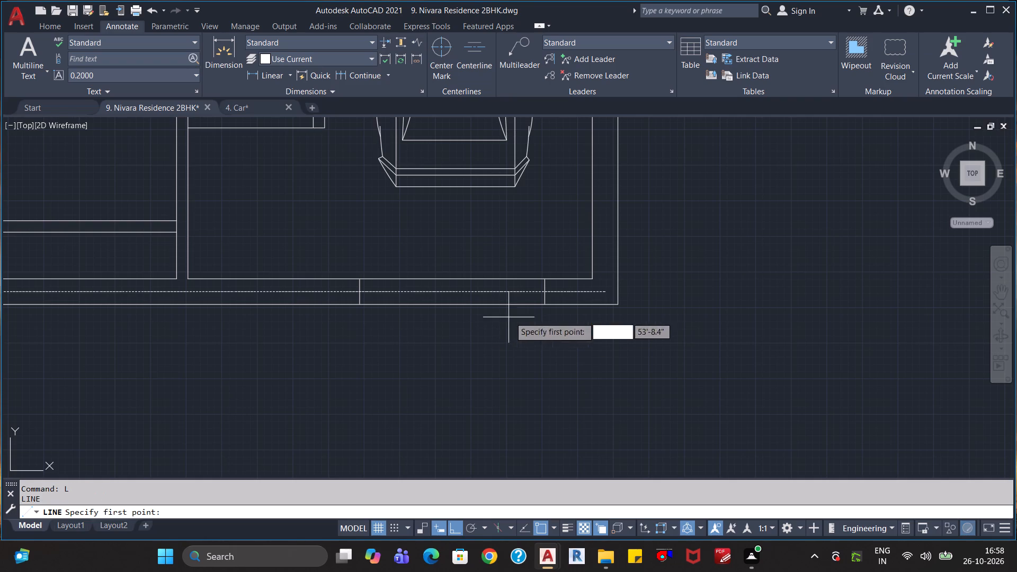
{"action": "left_click", "coordinate": [545, 293]}
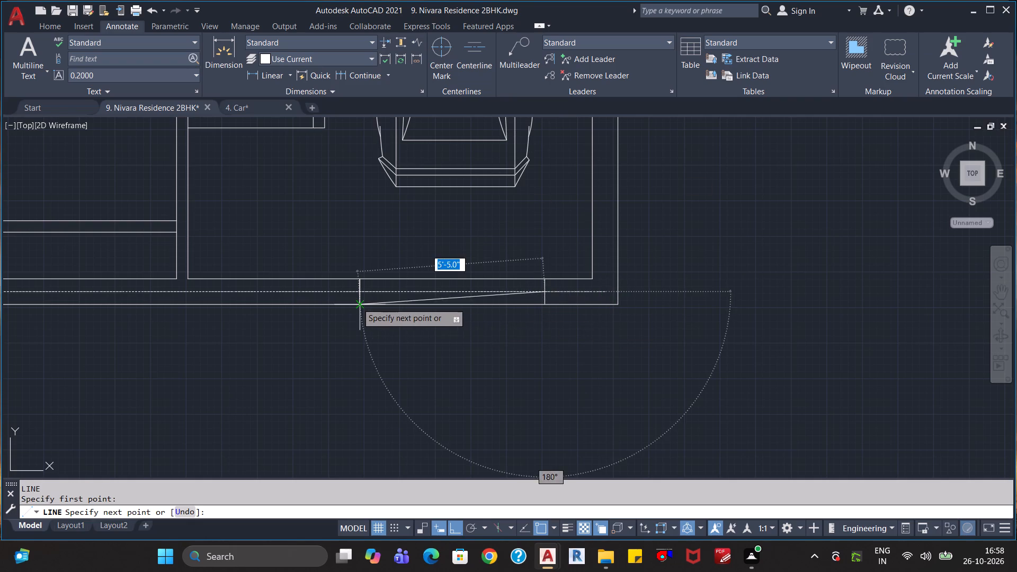
{"action": "left_click", "coordinate": [353, 294]}
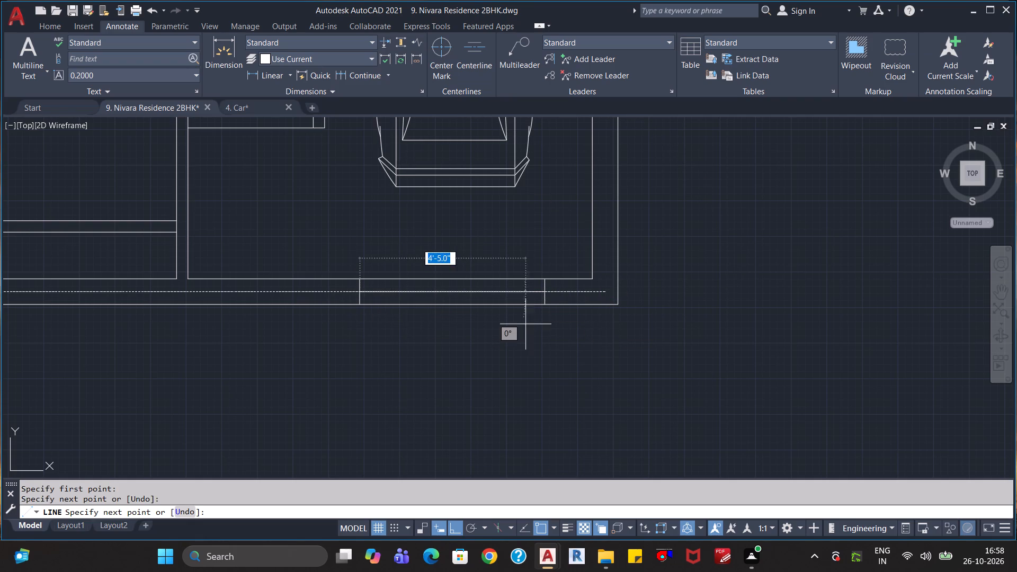
{"action": "key", "text": "Escape"}
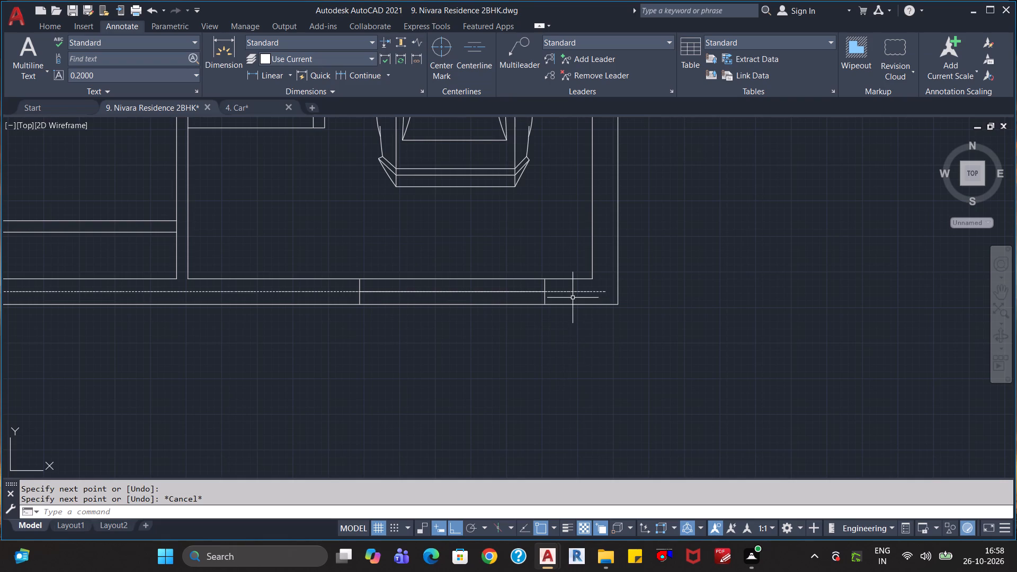
{"action": "key", "text": "Escape"}
{"action": "key", "text": "Escape"}
{"action": "key", "text": "Escape"}
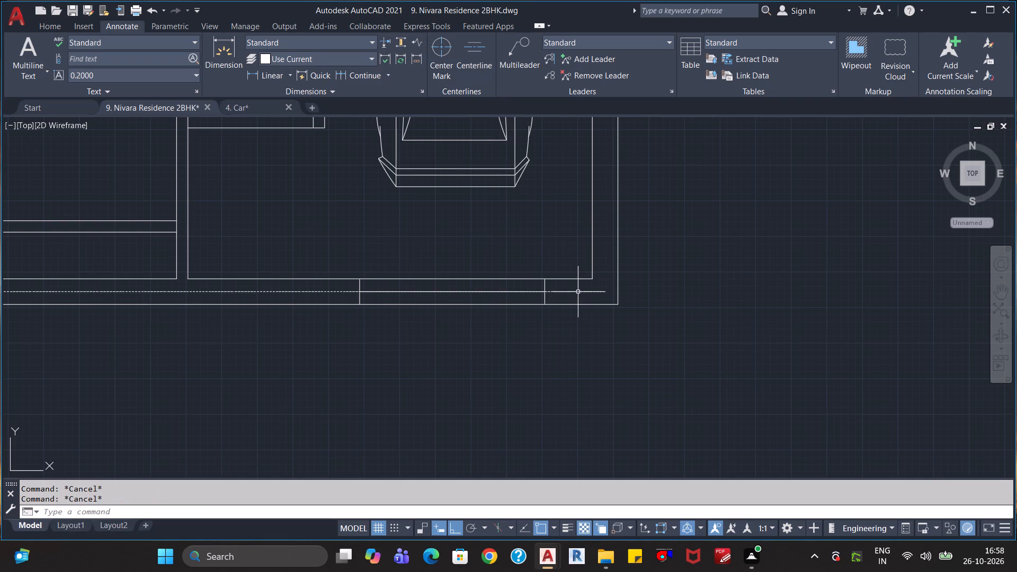
Delete the dashed guide centerline running along the south wall.
{"action": "left_click", "coordinate": [578, 291]}
{"action": "key", "text": "Delete"}
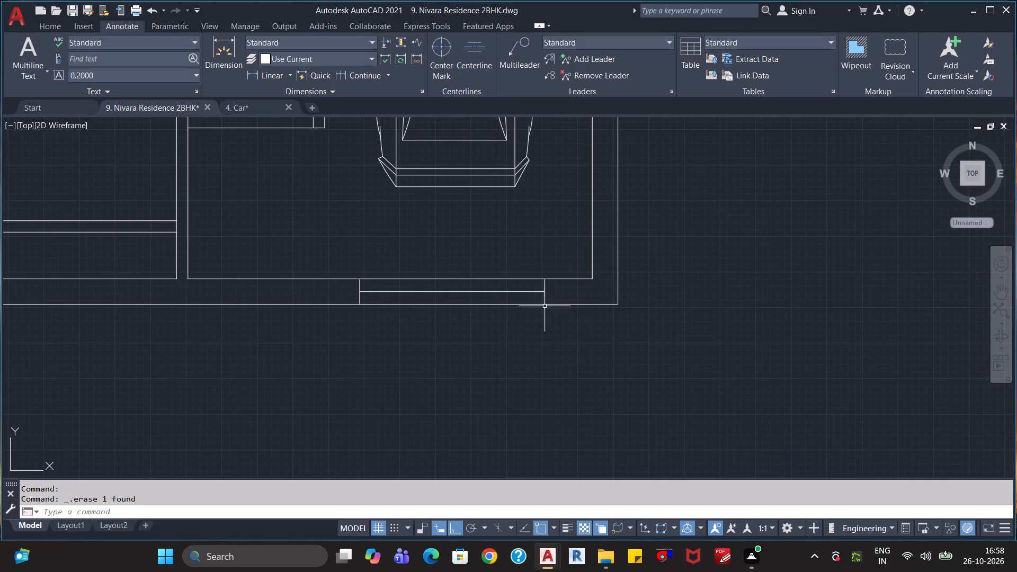
Add centerlines between the opening's middle line and the wall's outer face, and between that line and the inner face.
{"action": "left_click", "coordinate": [471, 50]}
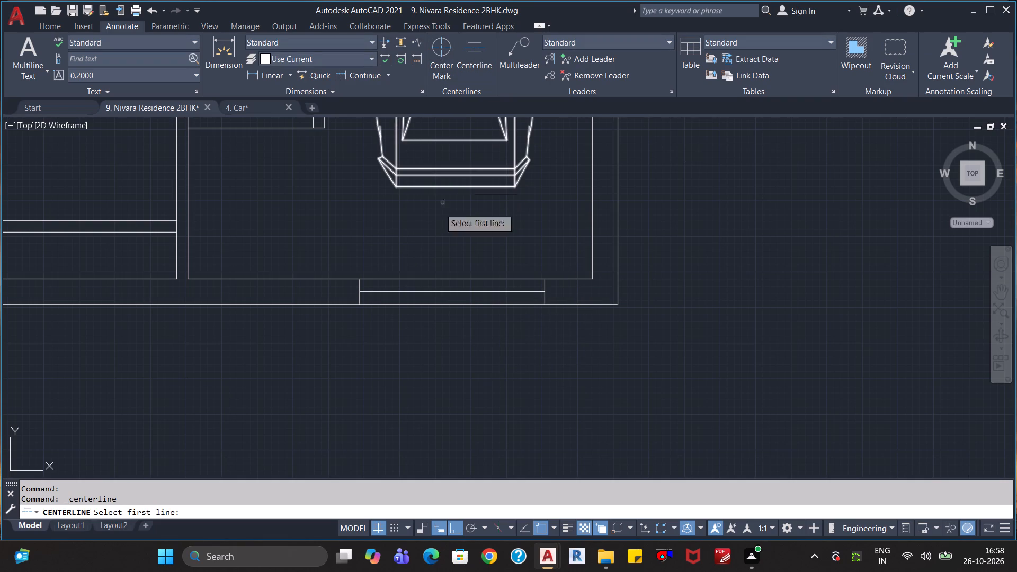
{"action": "left_click", "coordinate": [406, 292]}
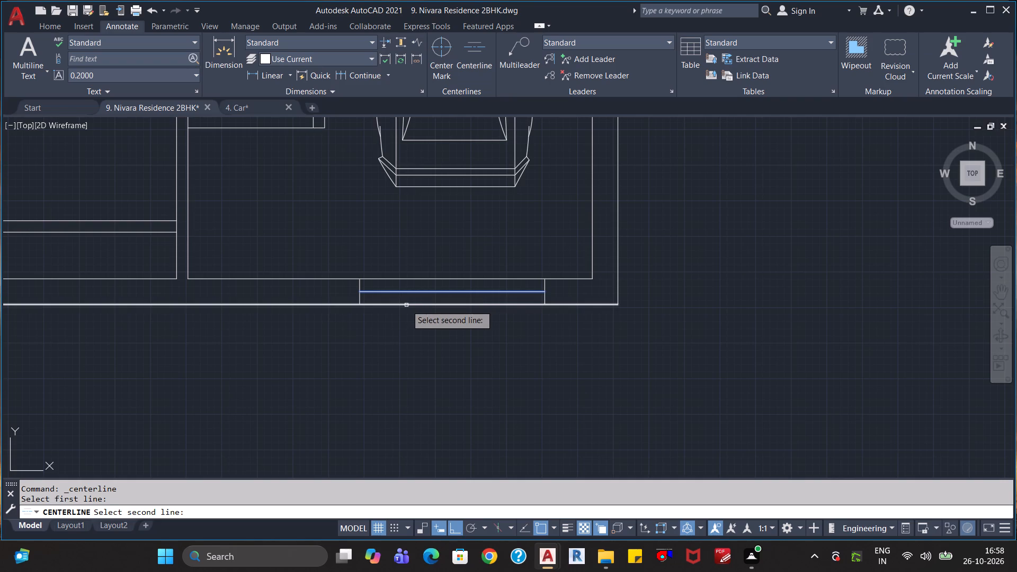
{"action": "left_click", "coordinate": [406, 305]}
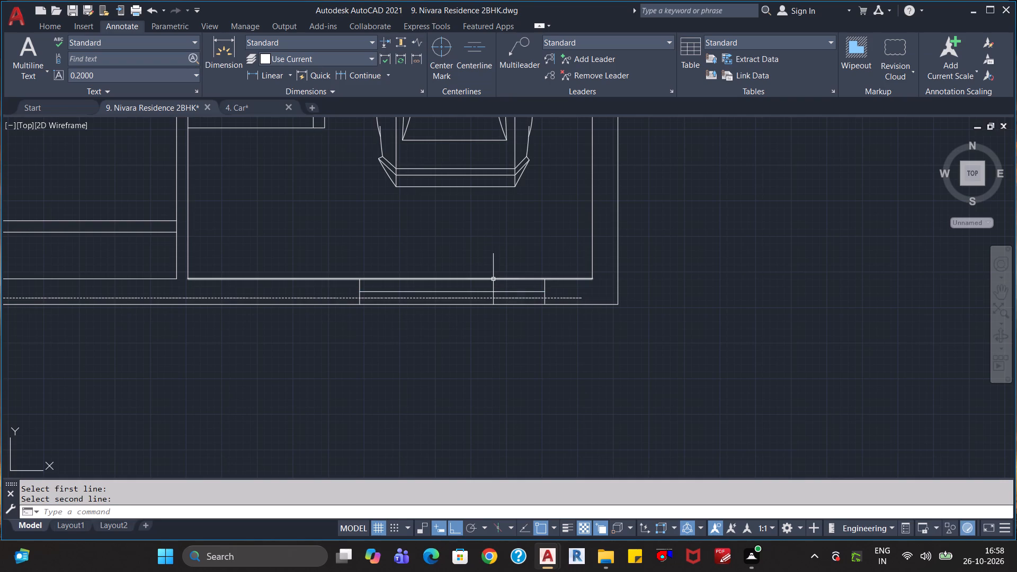
{"action": "left_click", "coordinate": [476, 55]}
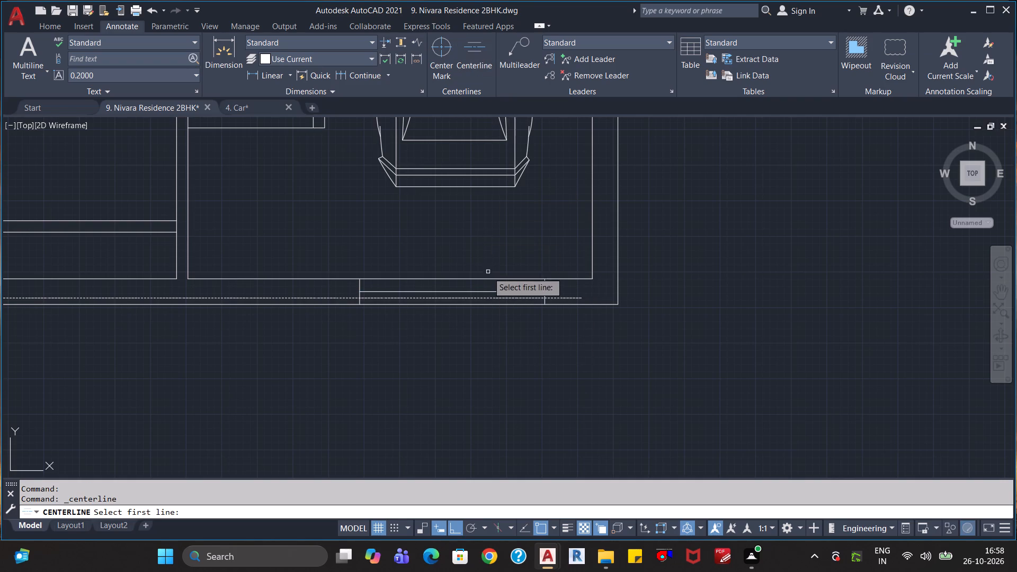
{"action": "left_click", "coordinate": [488, 278]}
{"action": "left_click", "coordinate": [489, 291]}
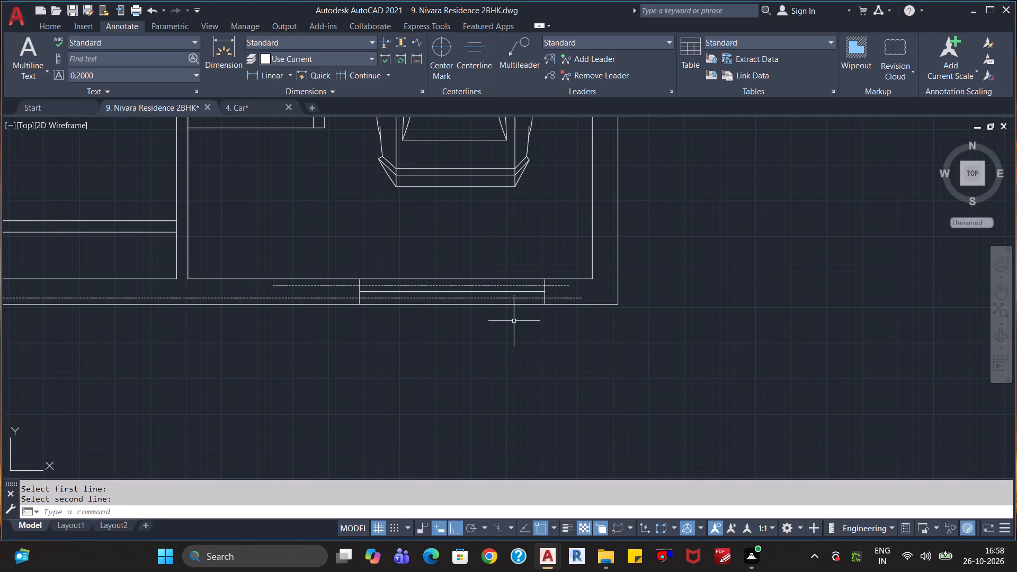
{"action": "key", "text": "Escape"}
{"action": "key", "text": "Escape"}
{"action": "key", "text": "Escape"}
Add a centerline midway between the south wall's two dashed guides, and another between that middle guide and the outer one.
{"action": "left_click", "coordinate": [474, 46]}
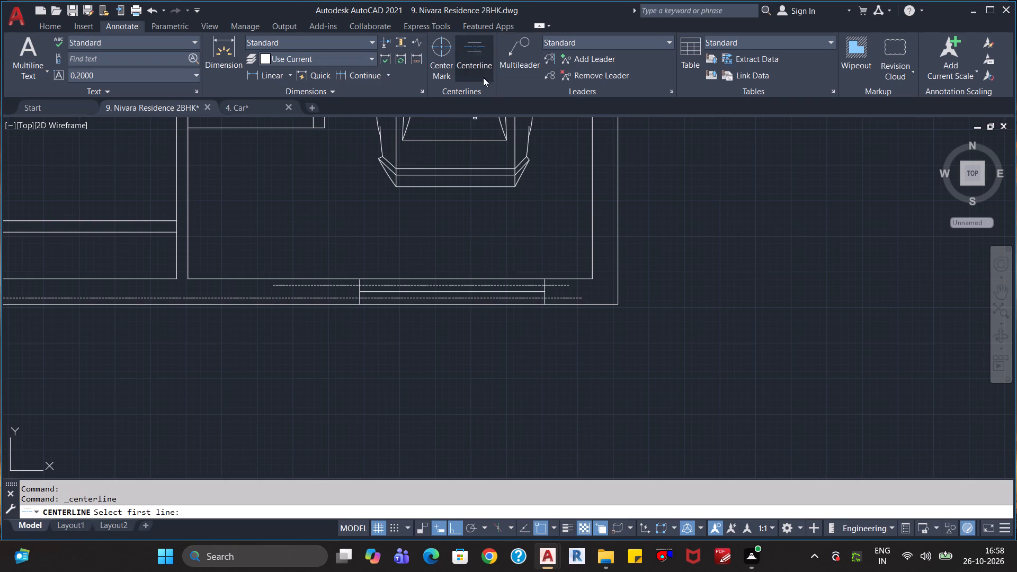
{"action": "left_click", "coordinate": [495, 285]}
{"action": "left_click", "coordinate": [496, 299]}
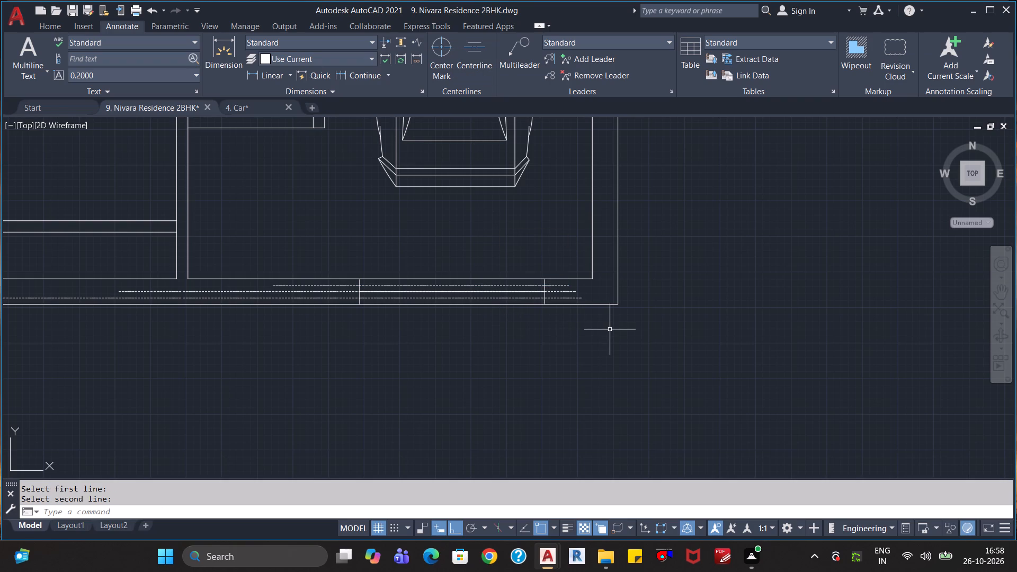
{"action": "key", "text": "Escape"}
{"action": "key", "text": "Escape"}
{"action": "key", "text": "Escape"}
{"action": "scroll", "coordinate": [540, 318], "scroll_direction": "up", "scroll_amount": 2}
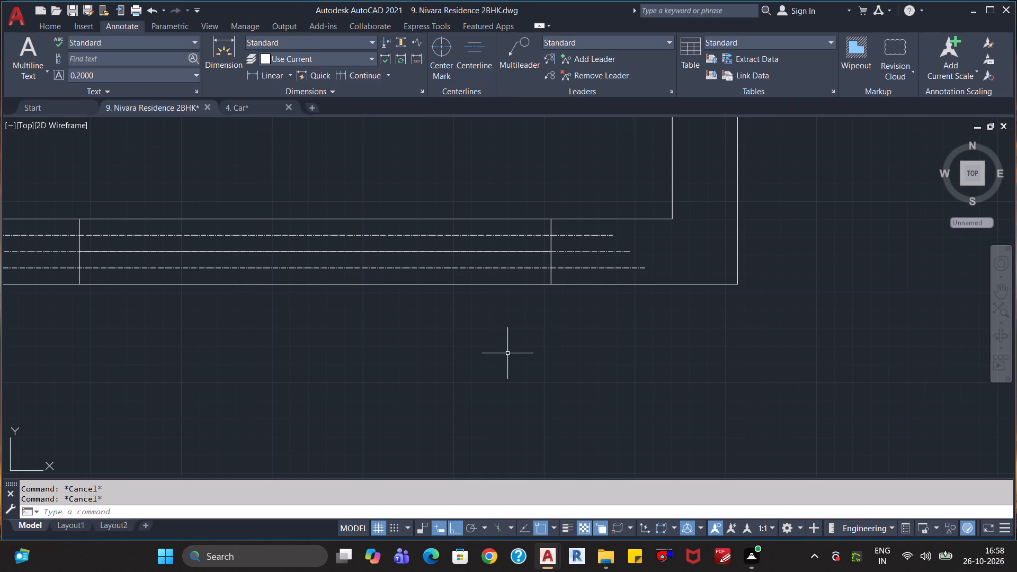
{"action": "left_click", "coordinate": [471, 46]}
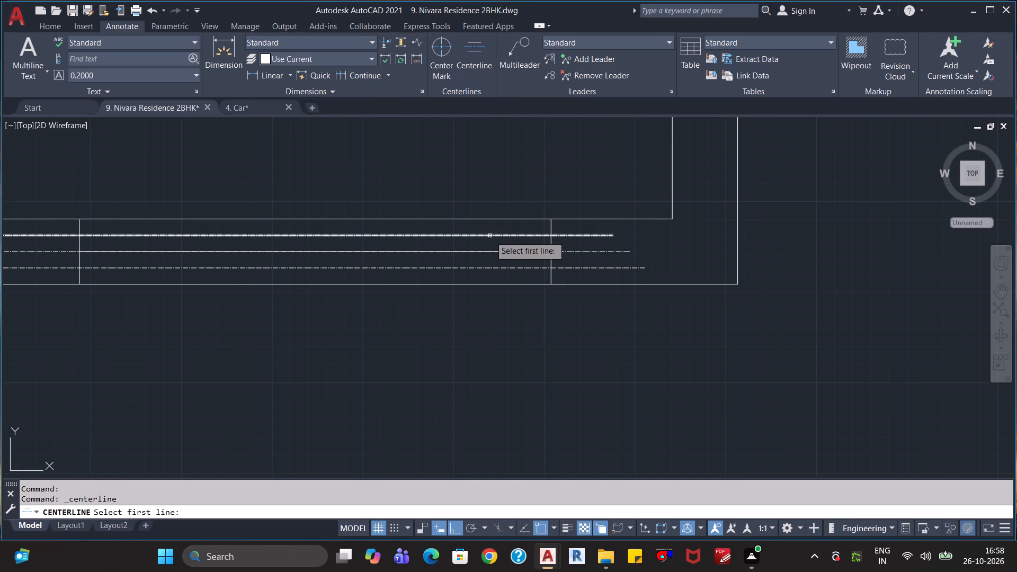
{"action": "left_click", "coordinate": [485, 253]}
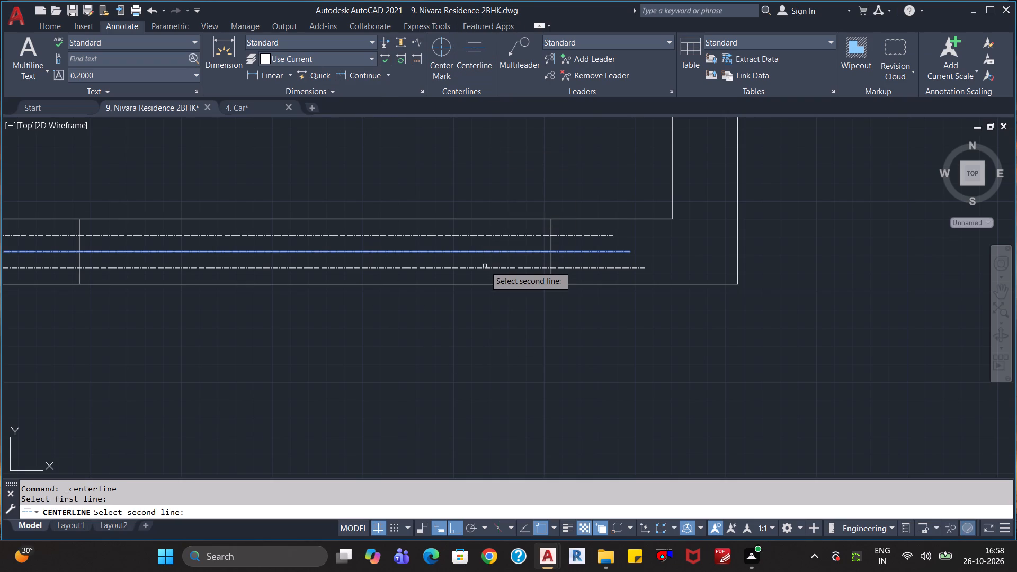
{"action": "left_click", "coordinate": [486, 269]}
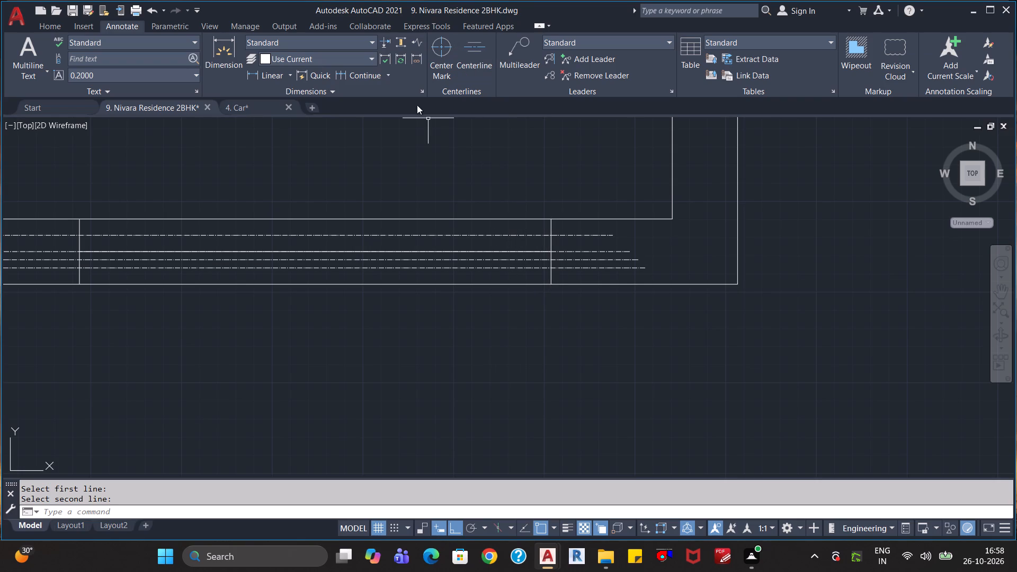
Add a vertical centerline midway between the two short lines that bound the wall opening.
{"action": "left_click", "coordinate": [468, 47]}
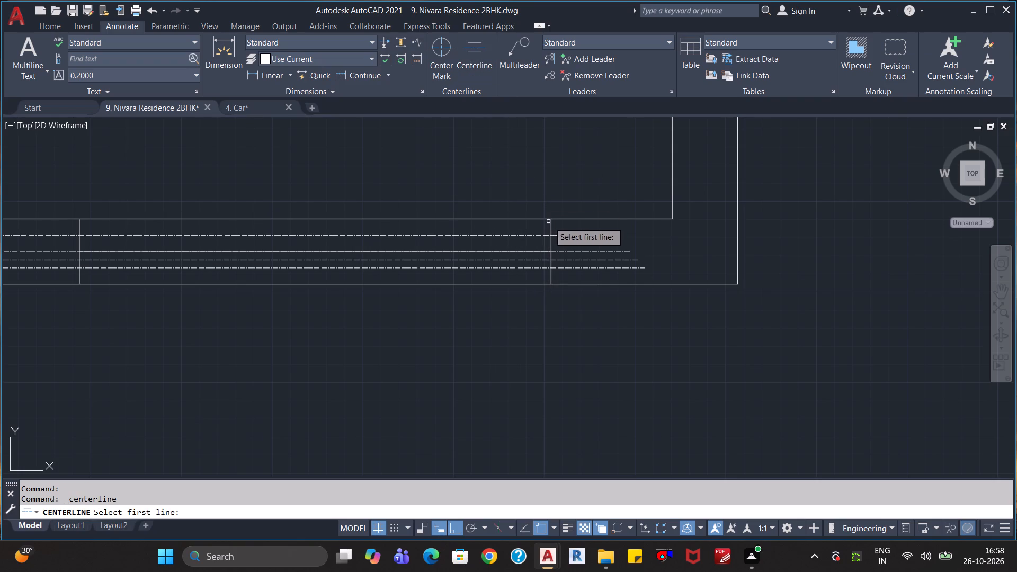
{"action": "left_click", "coordinate": [551, 226]}
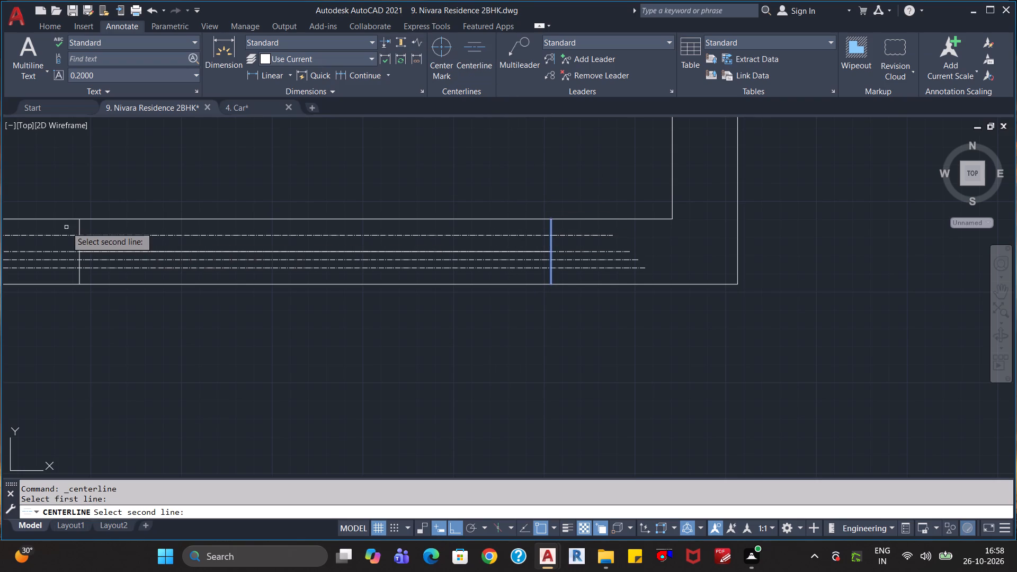
{"action": "left_click", "coordinate": [80, 224]}
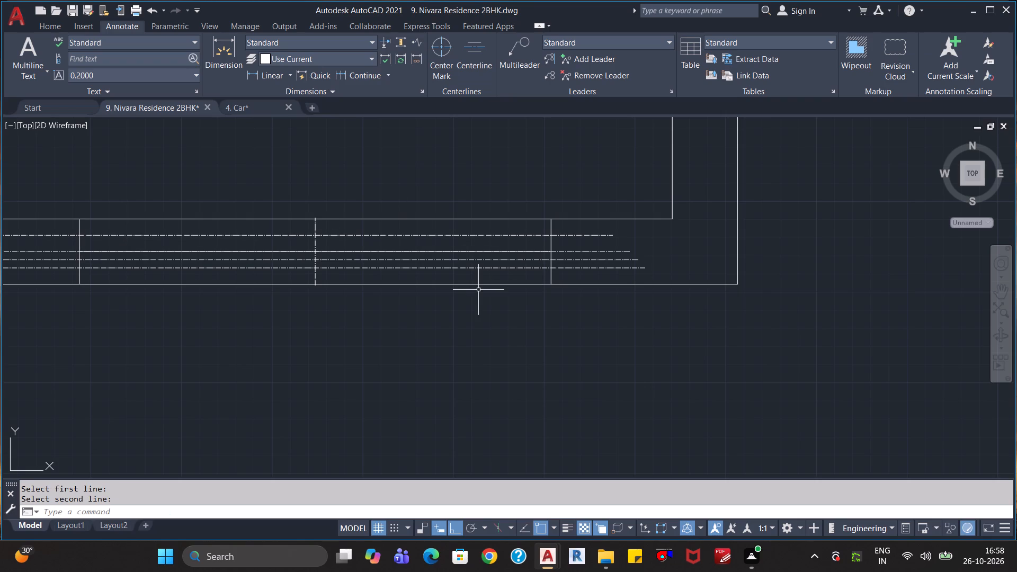
{"action": "key", "text": "Escape"}
{"action": "key", "text": "Escape"}
{"action": "key", "text": "Escape"}
{"action": "key", "text": "Escape"}
Draw a vertical line about 9.1" long across the wall along the opening's vertical centerline.
{"action": "key", "text": "l"}
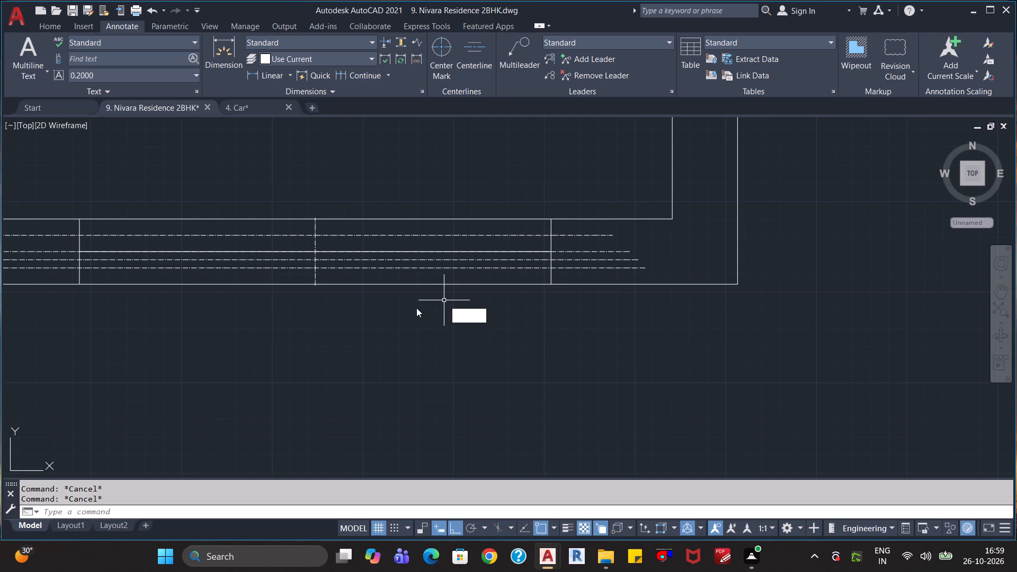
{"action": "key", "text": "Return"}
{"action": "left_click", "coordinate": [315, 221]}
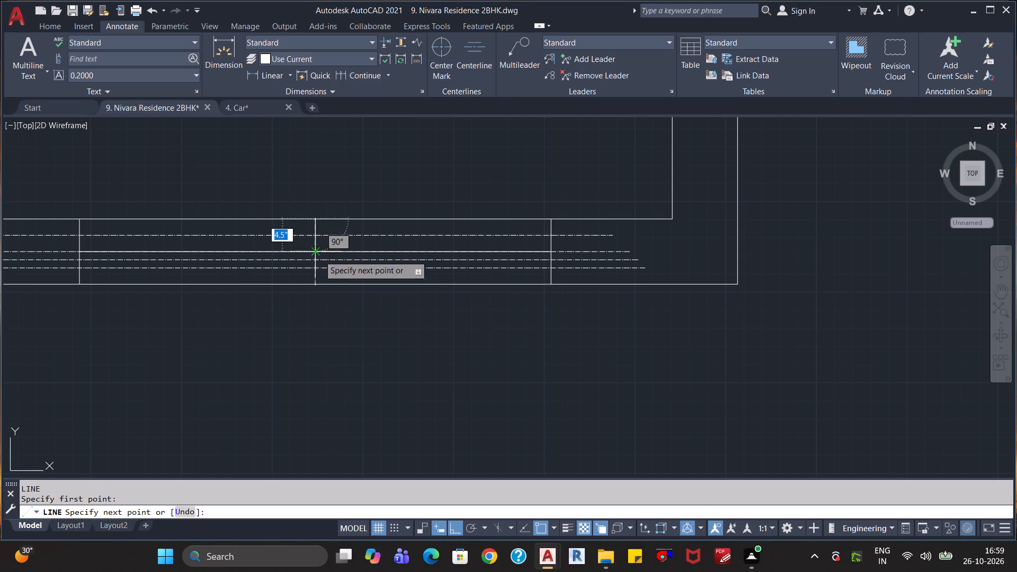
{"action": "left_click", "coordinate": [315, 288]}
{"action": "key", "text": "Escape"}
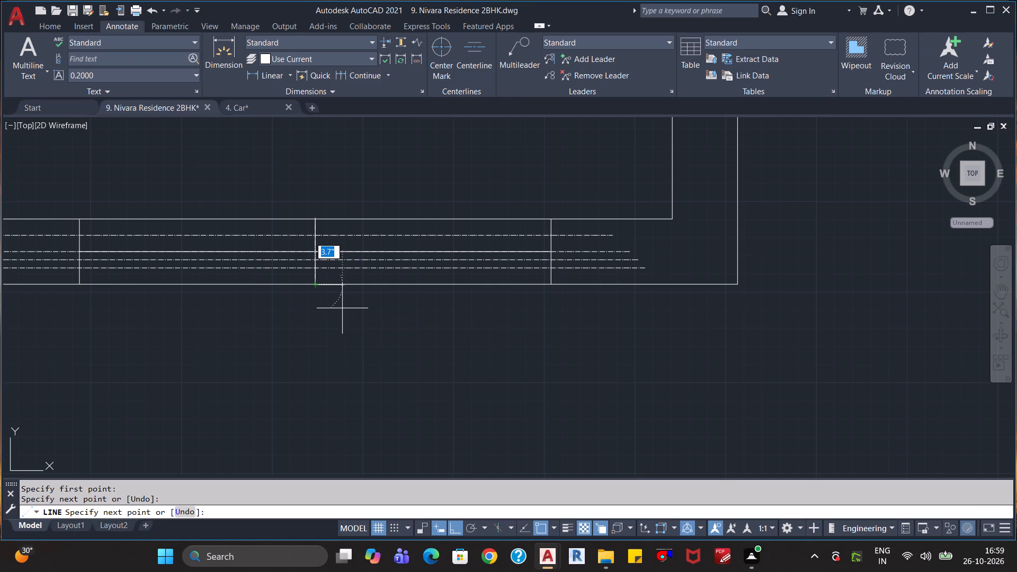
{"action": "key", "text": "Escape"}
{"action": "key", "text": "Escape"}
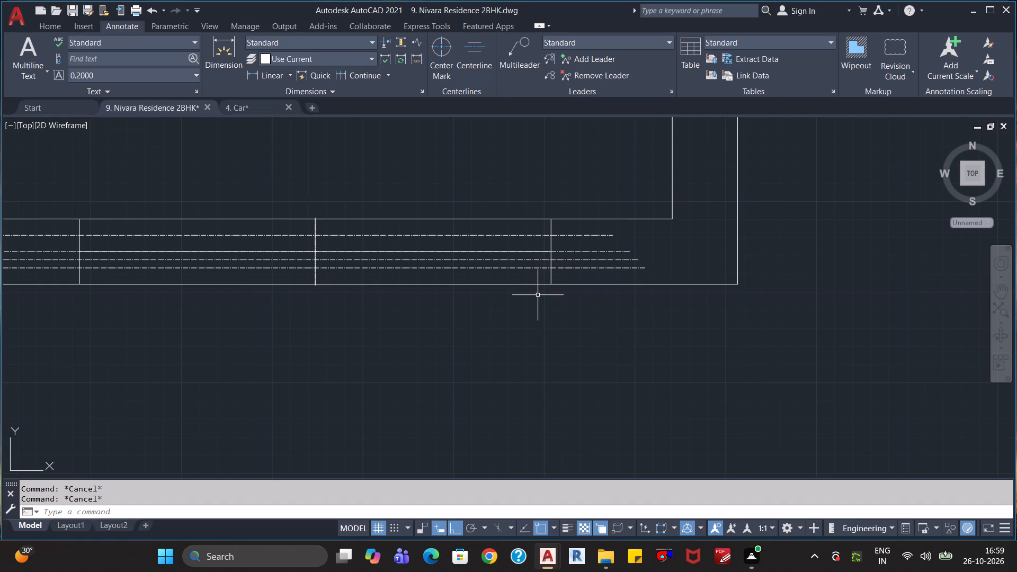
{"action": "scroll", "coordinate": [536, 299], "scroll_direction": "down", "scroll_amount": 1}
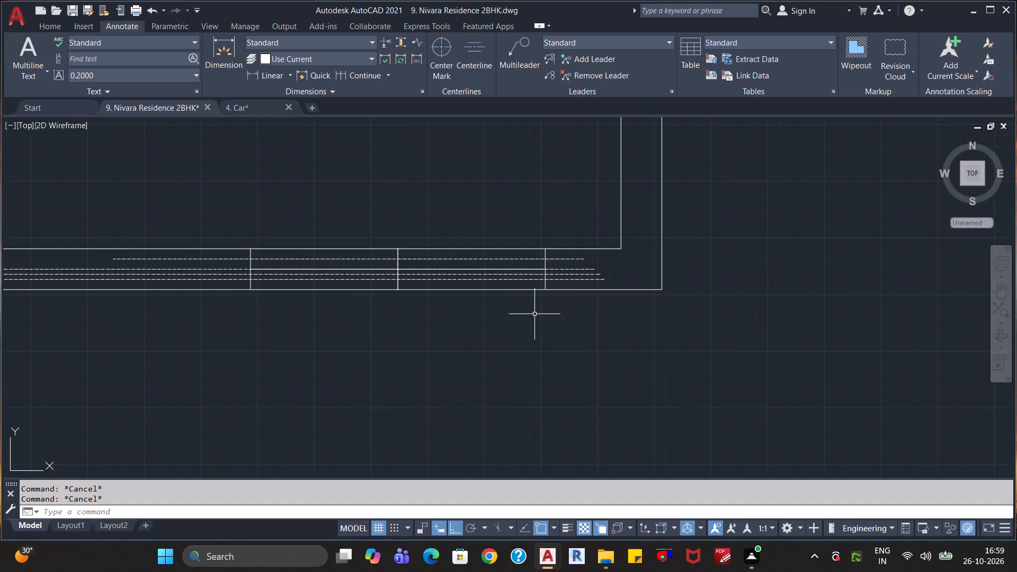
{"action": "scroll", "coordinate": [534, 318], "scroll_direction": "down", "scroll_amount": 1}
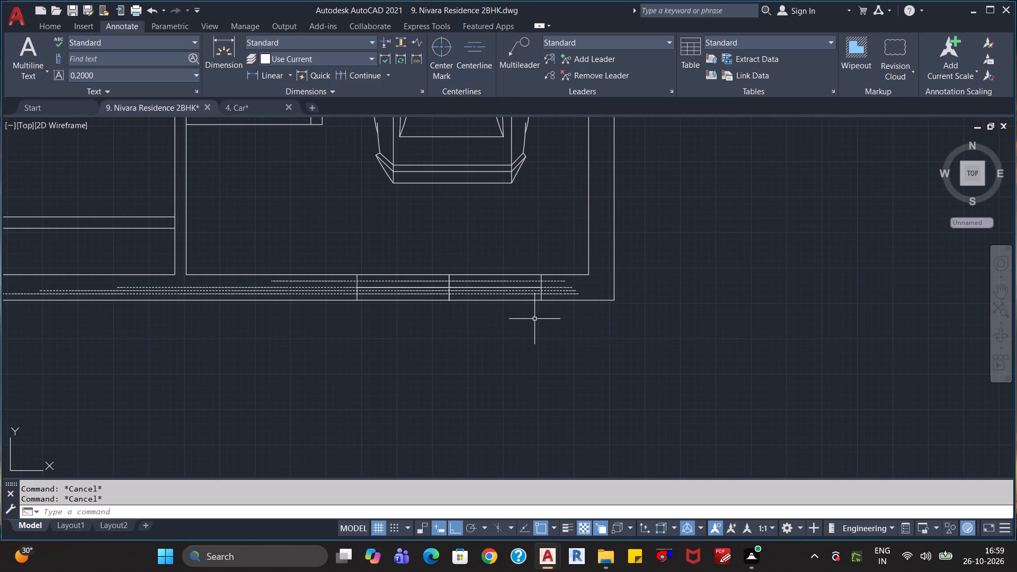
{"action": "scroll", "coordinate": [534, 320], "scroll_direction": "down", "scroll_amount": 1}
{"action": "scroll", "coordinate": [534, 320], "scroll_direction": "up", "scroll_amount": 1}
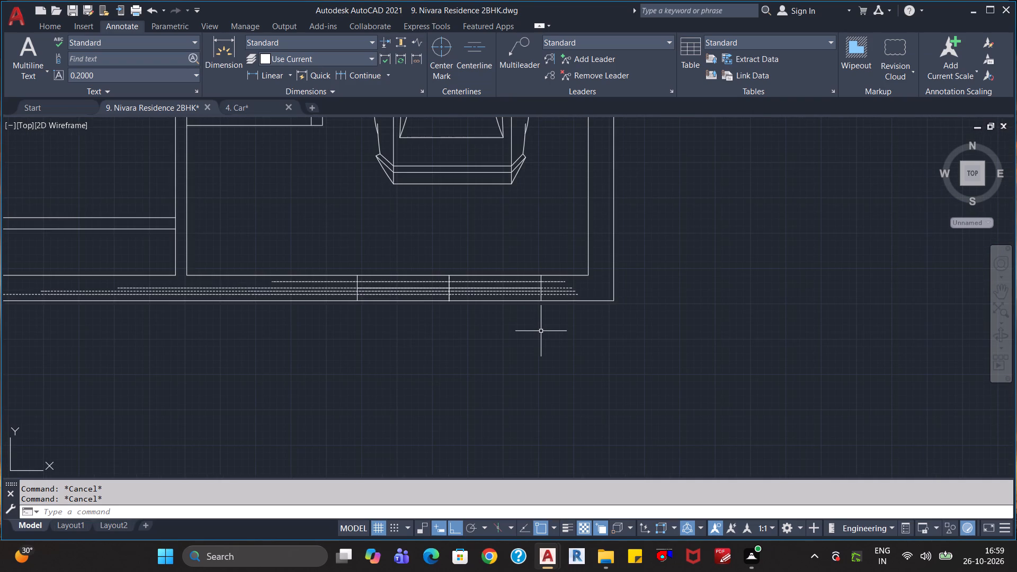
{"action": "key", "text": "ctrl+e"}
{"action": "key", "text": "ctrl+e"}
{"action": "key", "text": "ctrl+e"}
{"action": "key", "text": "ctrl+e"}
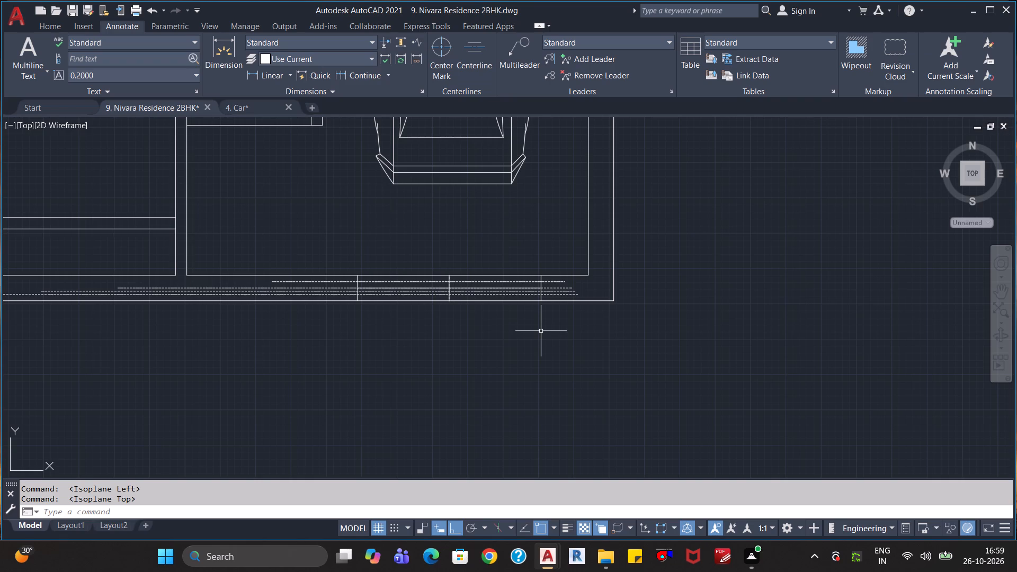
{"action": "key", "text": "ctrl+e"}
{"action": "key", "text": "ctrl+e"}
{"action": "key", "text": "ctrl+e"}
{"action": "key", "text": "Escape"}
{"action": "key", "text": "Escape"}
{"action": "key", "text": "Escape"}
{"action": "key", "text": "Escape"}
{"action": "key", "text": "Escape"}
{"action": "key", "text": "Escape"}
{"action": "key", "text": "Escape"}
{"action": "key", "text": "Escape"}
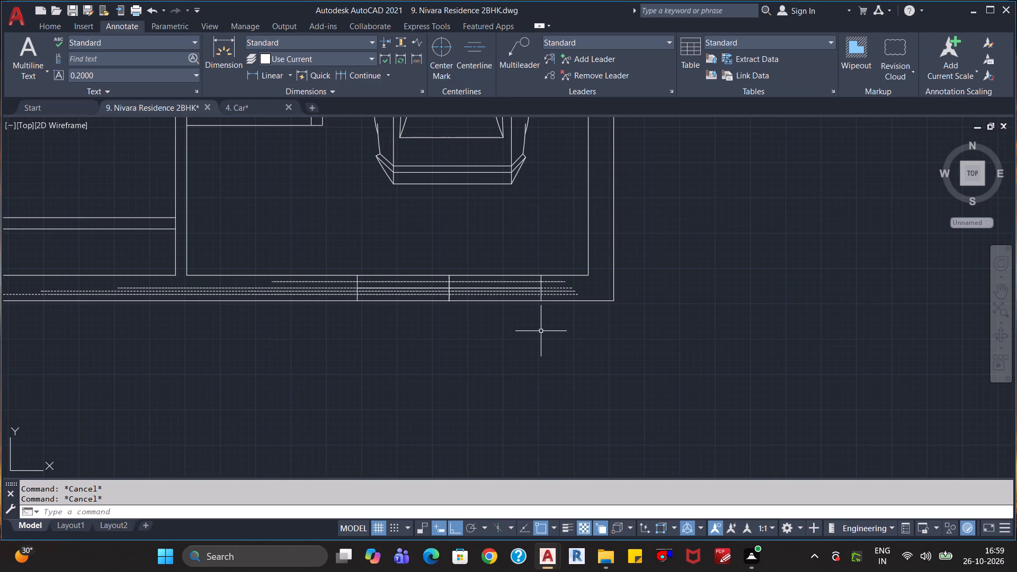
Place two Door - Imperial blocks, one above the other, in the empty space east of the car parking room.
{"action": "key", "text": "ctrl+3"}
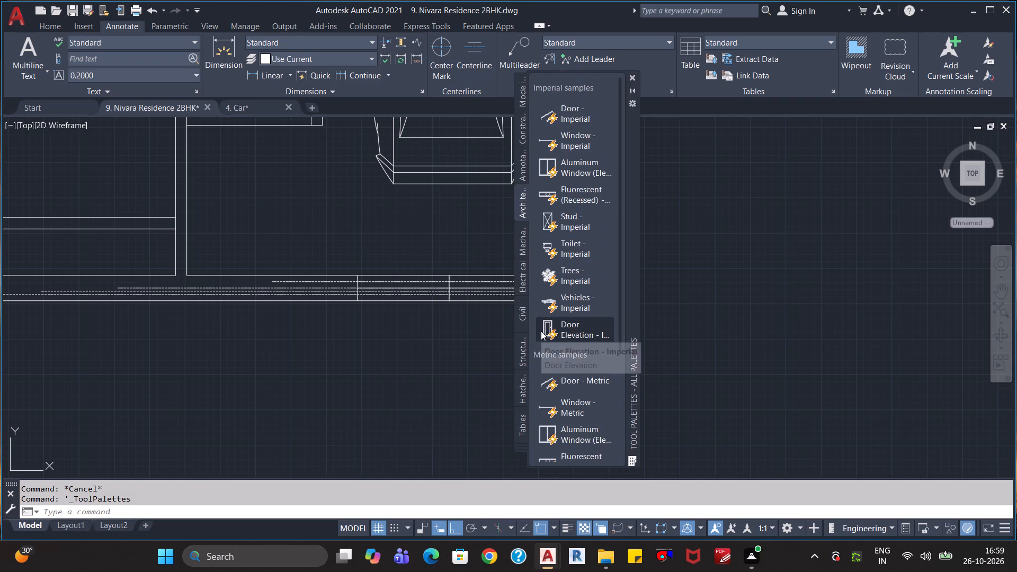
{"action": "left_click_drag", "start_coordinate": [554, 116], "coordinate": [727, 226]}
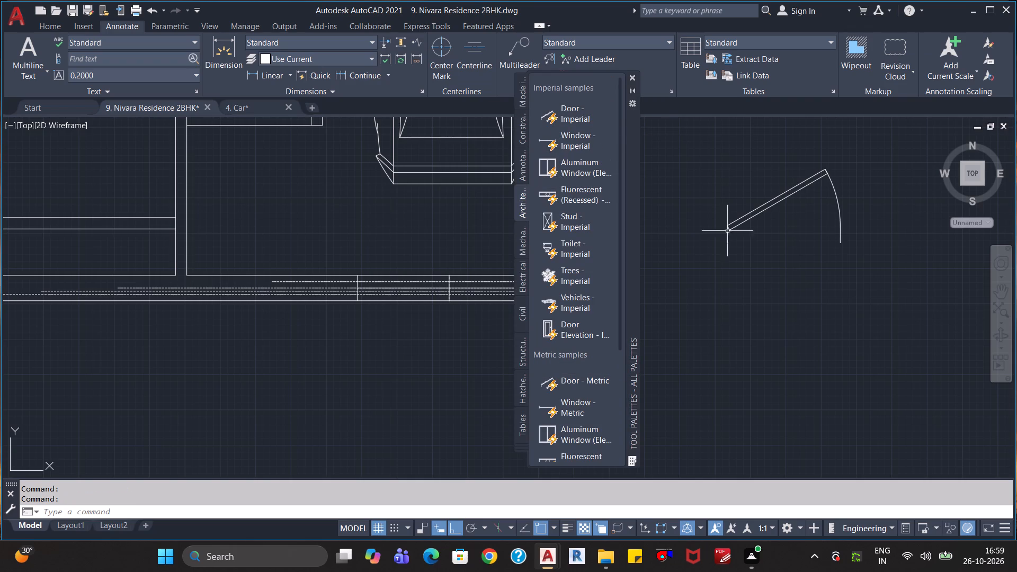
{"action": "left_click_drag", "start_coordinate": [573, 113], "coordinate": [727, 271]}
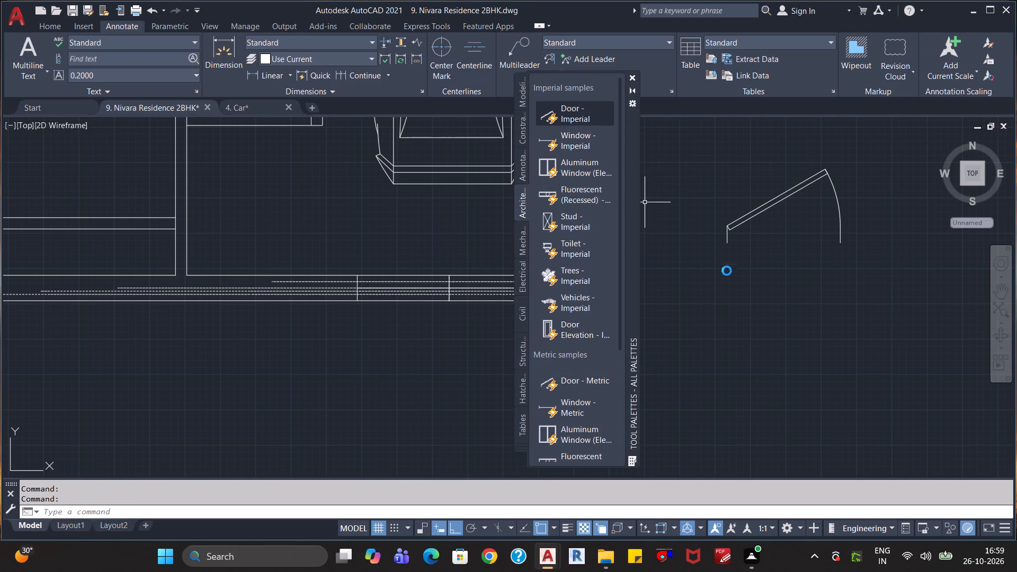
{"action": "left_click_drag", "start_coordinate": [727, 271], "coordinate": [760, 317]}
{"action": "key", "text": "Escape"}
{"action": "key", "text": "Escape"}
{"action": "key", "text": "Escape"}
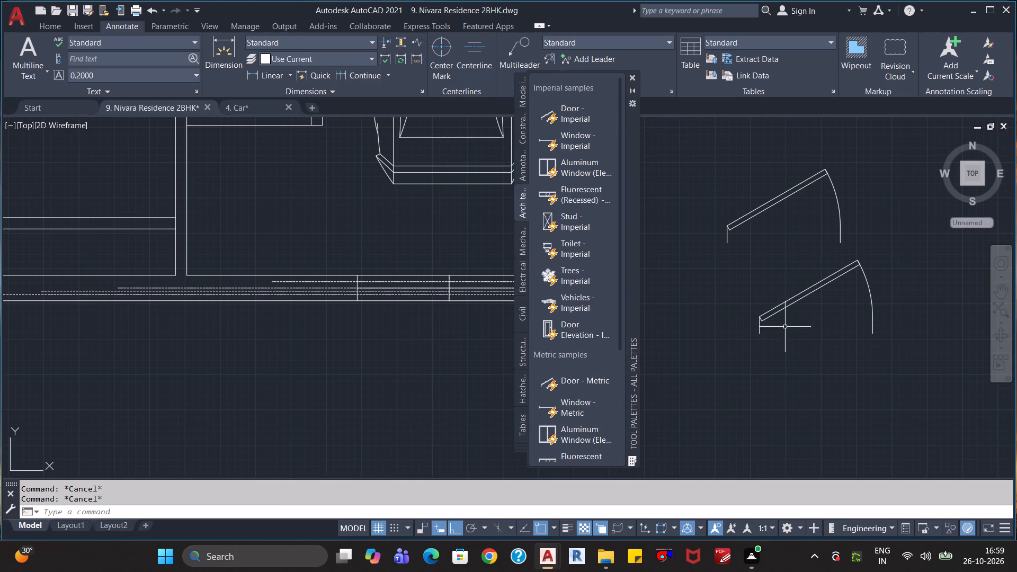
{"action": "left_click", "coordinate": [632, 77]}
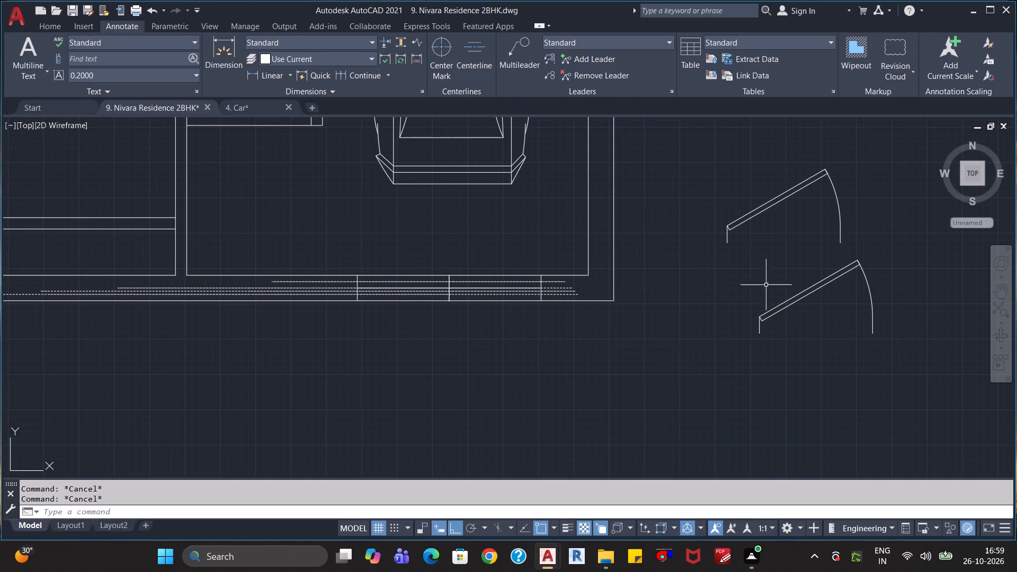
Flip the lower door block horizontally so that its hinge is on the east side.
{"action": "left_click", "coordinate": [789, 307]}
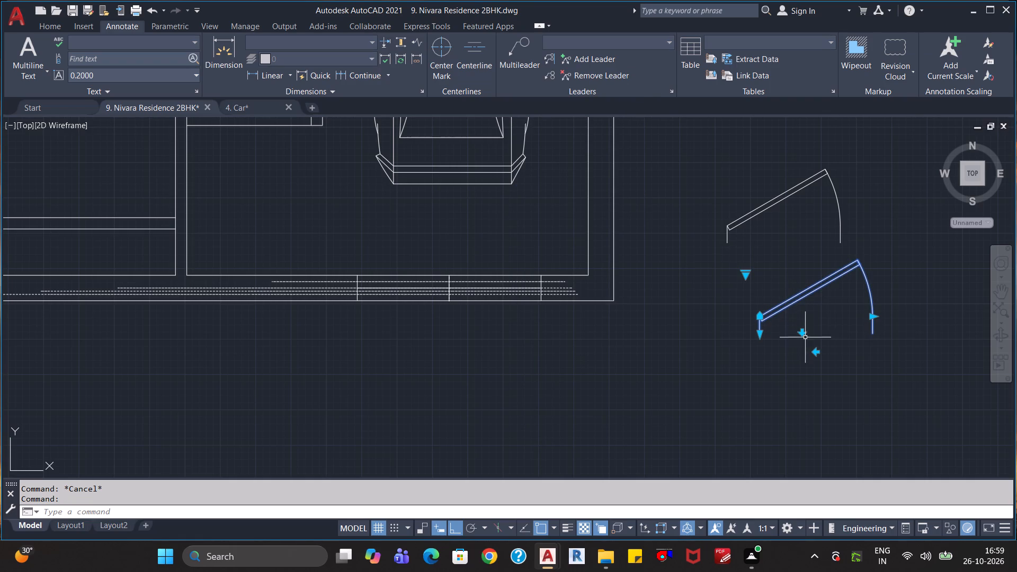
{"action": "left_click", "coordinate": [815, 352]}
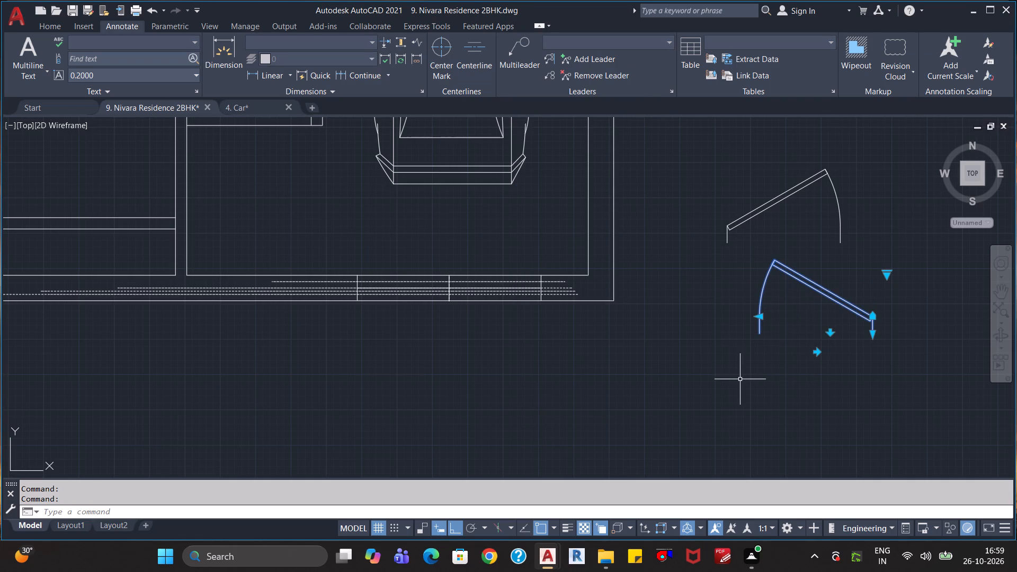
{"action": "key", "text": "Escape"}
{"action": "key", "text": "Escape"}
{"action": "key", "text": "Escape"}
{"action": "key", "text": "Escape"}
Draw a 2'-8.5" line from the opening's east edge to its mid line, along the guide just south of the wall's centre.
{"action": "scroll", "coordinate": [568, 349], "scroll_direction": "up", "scroll_amount": 2}
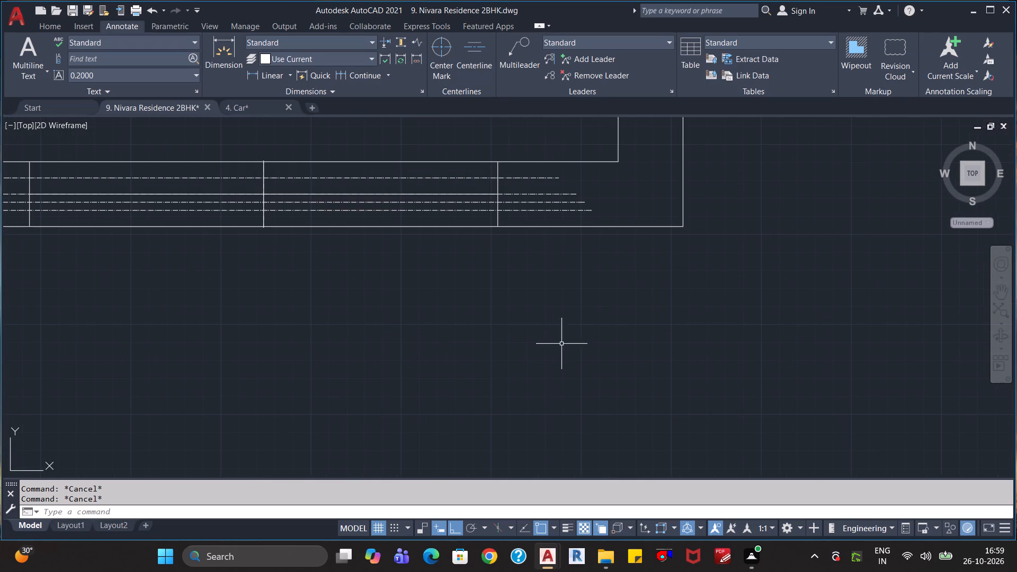
{"action": "middle_click_drag", "start_coordinate": [538, 327], "coordinate": [553, 354]}
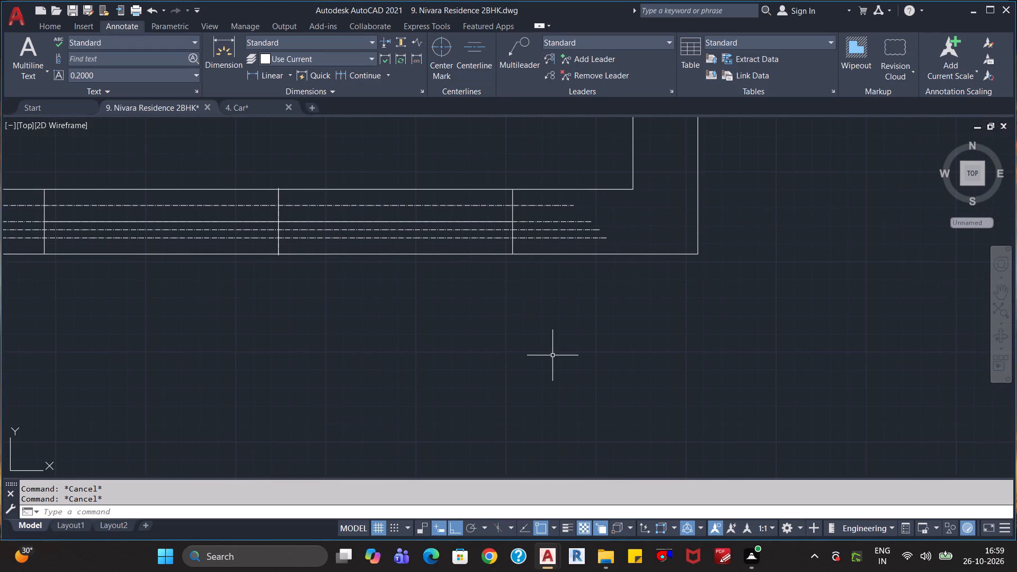
{"action": "key", "text": "l"}
{"action": "key", "text": "Return"}
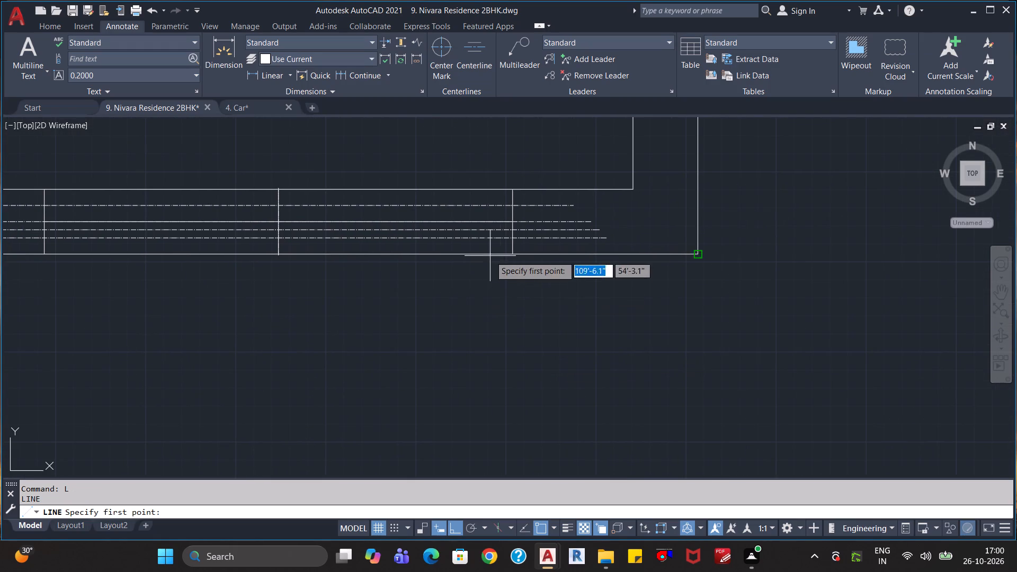
{"action": "left_click", "coordinate": [515, 234]}
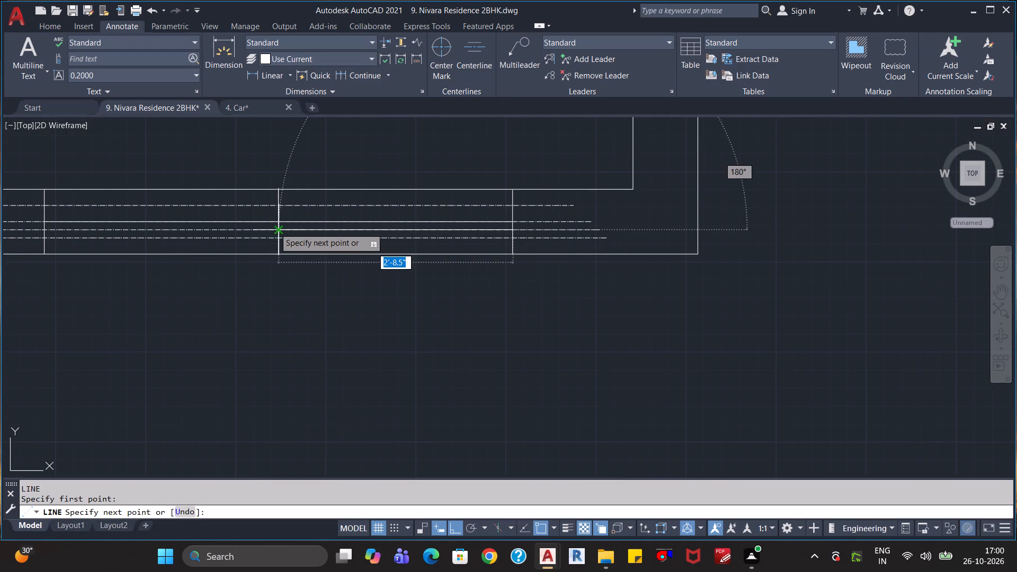
{"action": "left_click", "coordinate": [274, 228]}
{"action": "key", "text": "Escape"}
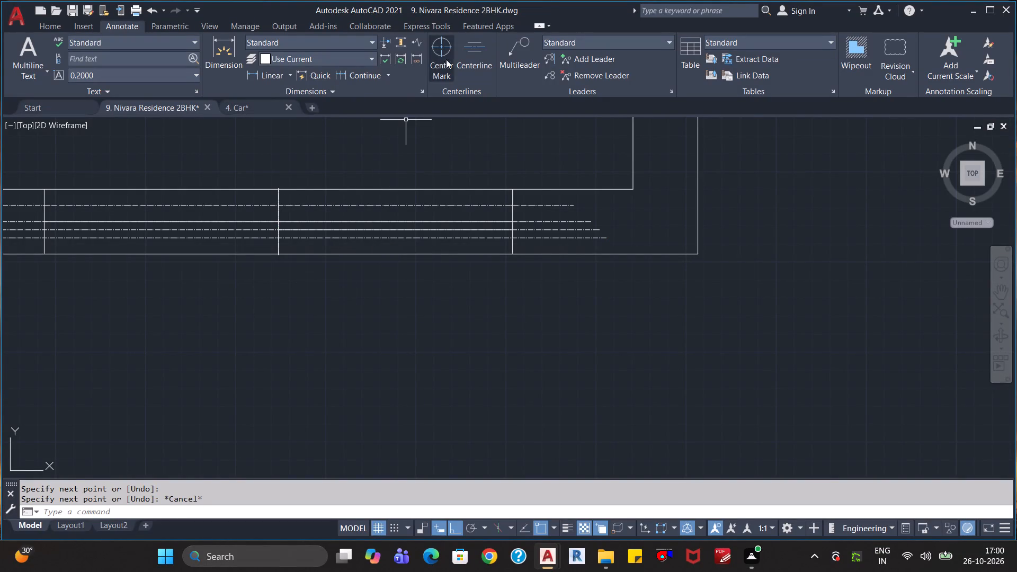
Add a centerline midway between the northernmost guide and the guide along the wall's centre.
{"action": "left_click", "coordinate": [472, 53]}
{"action": "left_click", "coordinate": [219, 204]}
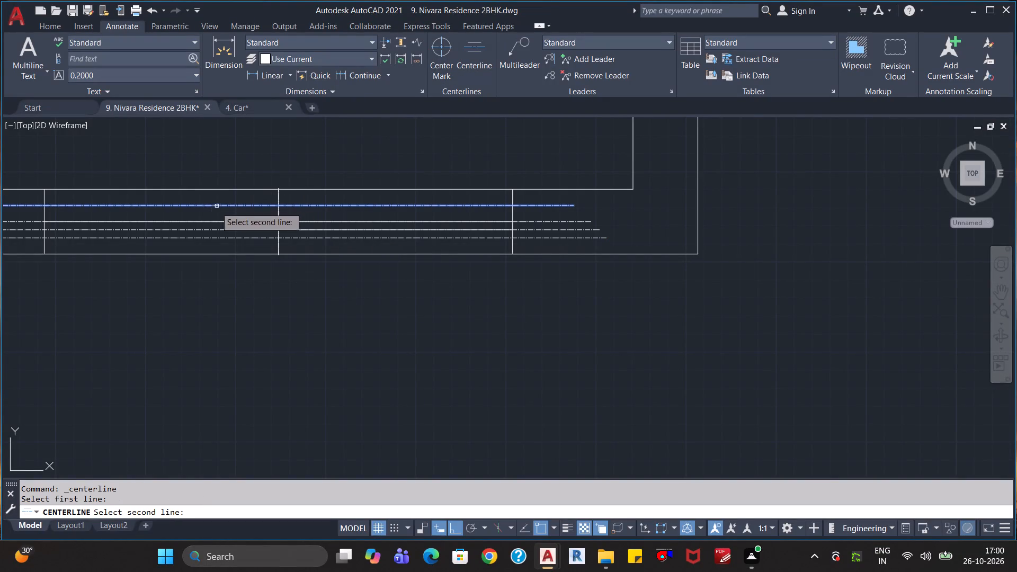
{"action": "left_click", "coordinate": [208, 221]}
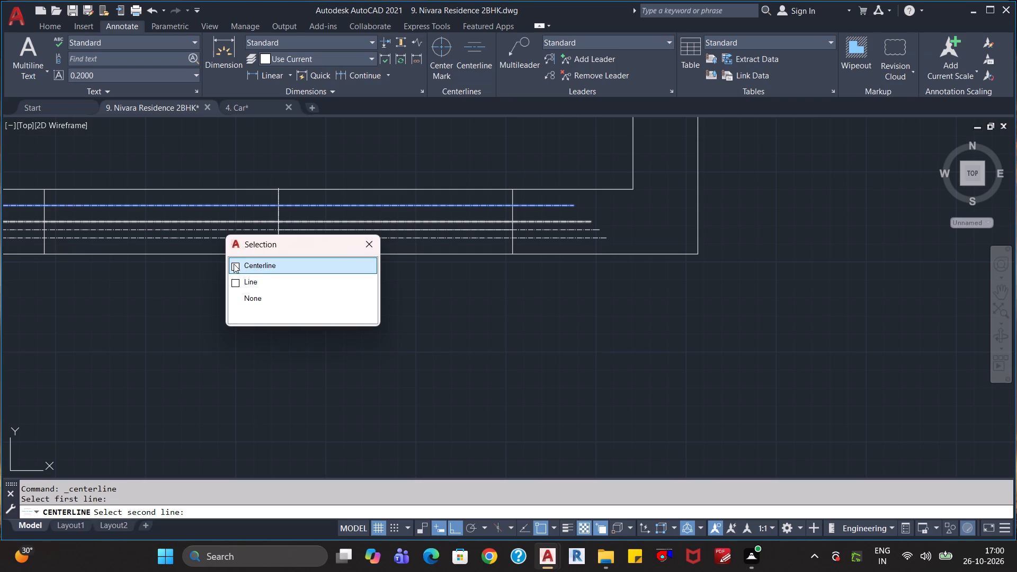
{"action": "left_click", "coordinate": [234, 264]}
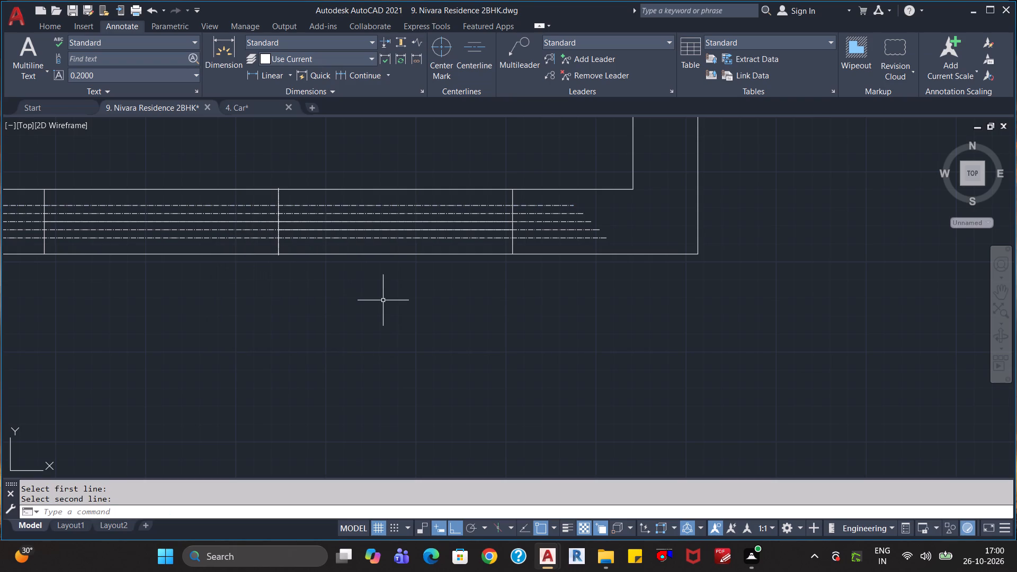
{"action": "key", "text": "Escape"}
{"action": "key", "text": "Escape"}
{"action": "key", "text": "Escape"}
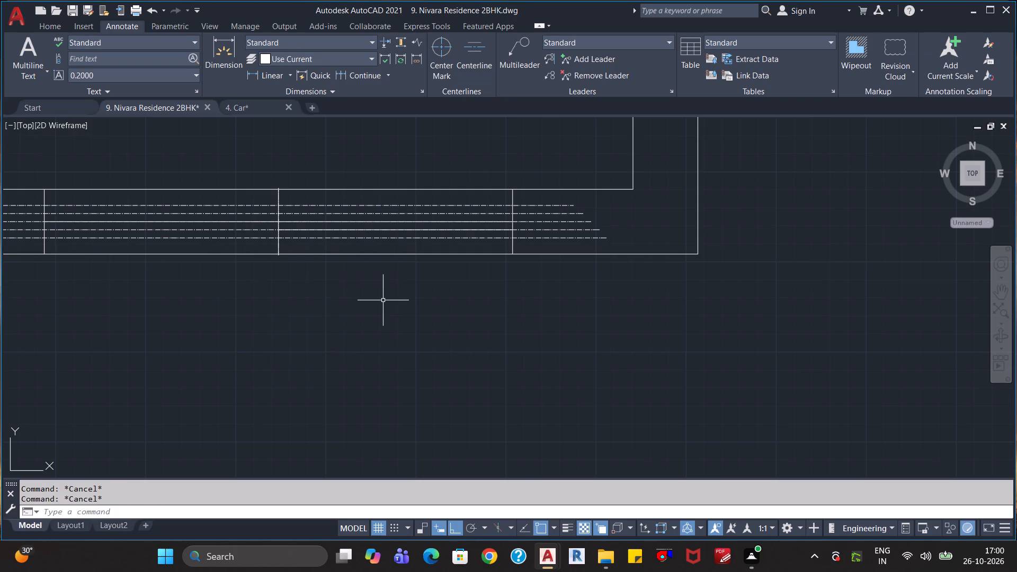
Draw a horizontal line along the new guide from the opening's west edge to its vertical mid line.
{"action": "key", "text": "k"}
{"action": "key", "text": "BackSpace"}
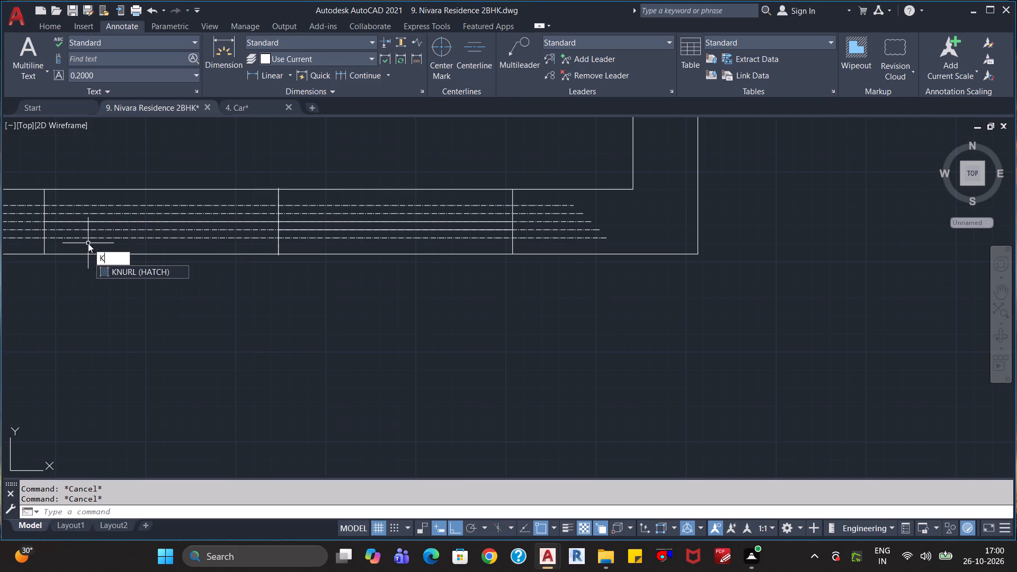
{"action": "key", "text": "BackSpace"}
{"action": "key", "text": "l"}
{"action": "key", "text": "Return"}
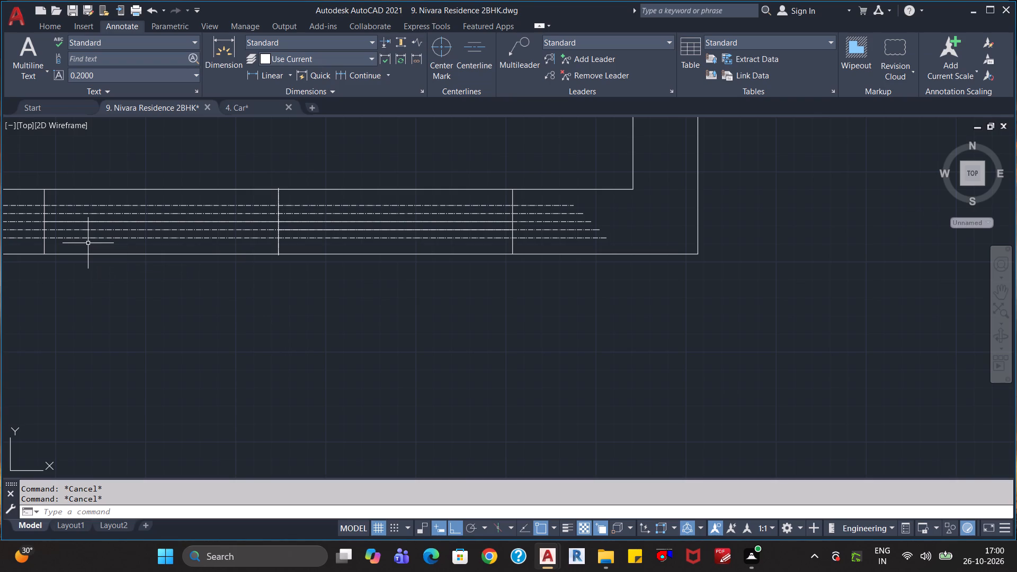
{"action": "left_click", "coordinate": [43, 214]}
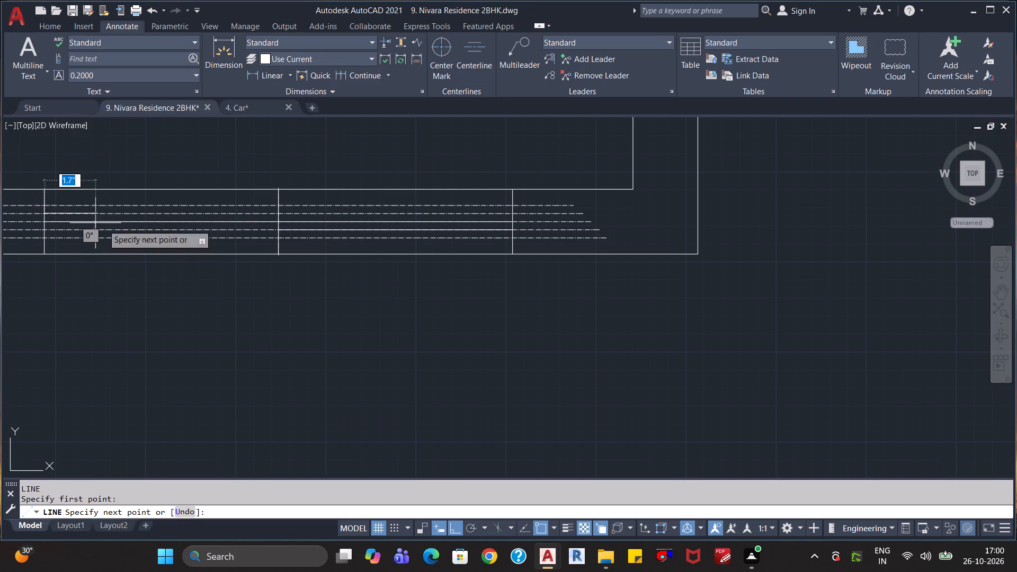
{"action": "left_click", "coordinate": [279, 212]}
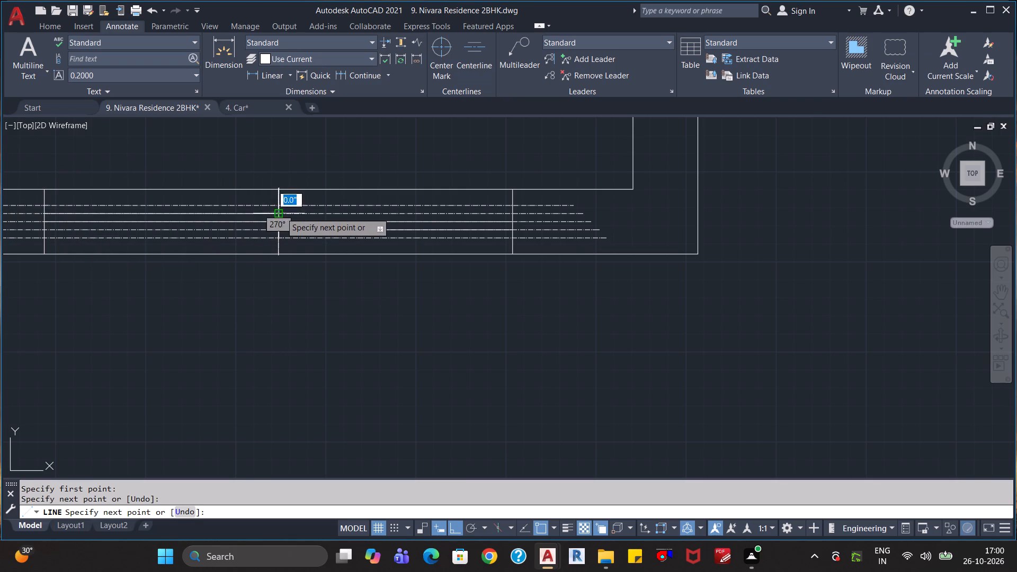
{"action": "key", "text": "Escape"}
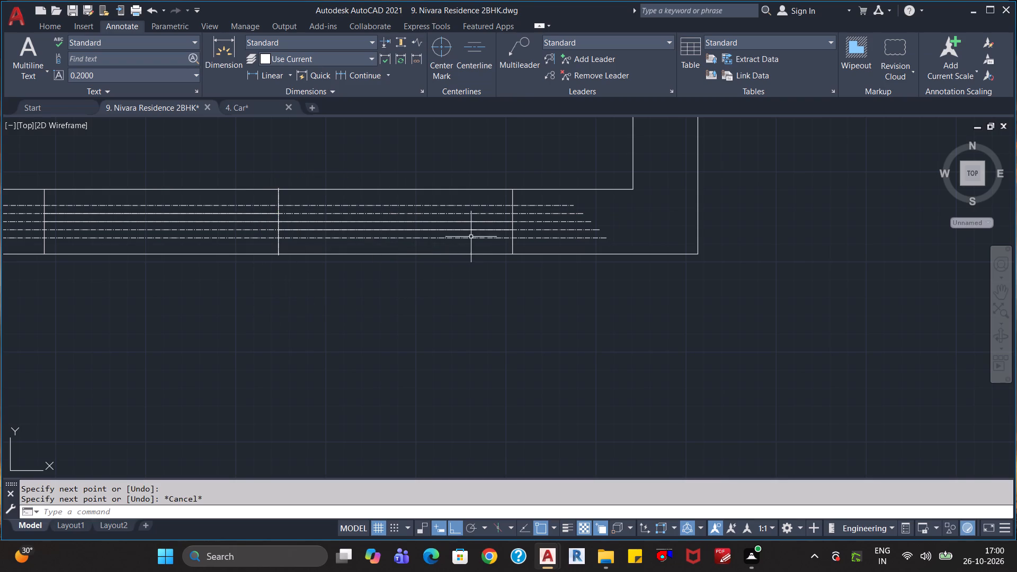
Erase the five horizontal centerline guides running along the car parking room's south wall.
{"action": "left_click", "coordinate": [561, 201]}
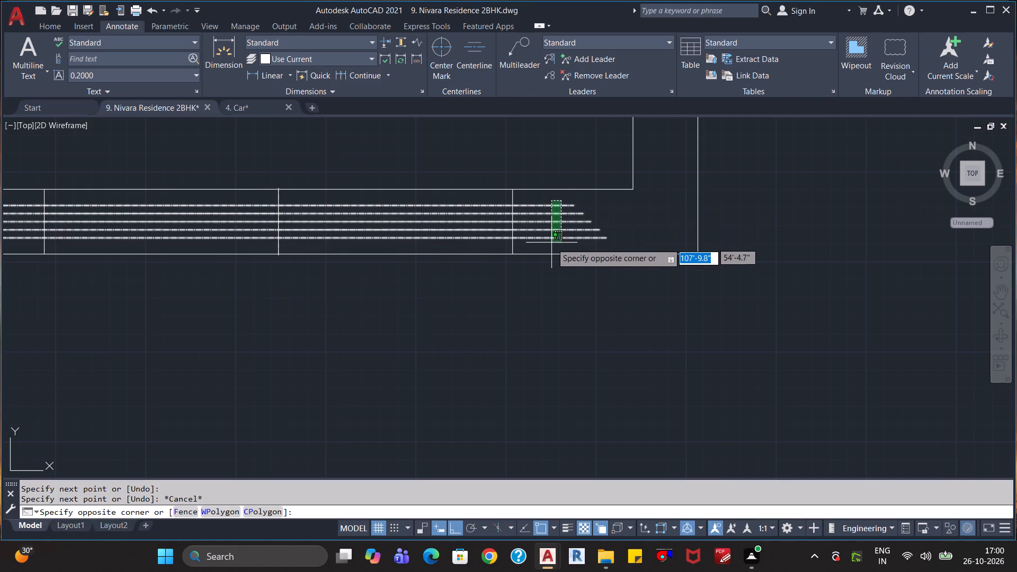
{"action": "left_click", "coordinate": [551, 247]}
{"action": "key", "text": "Delete"}
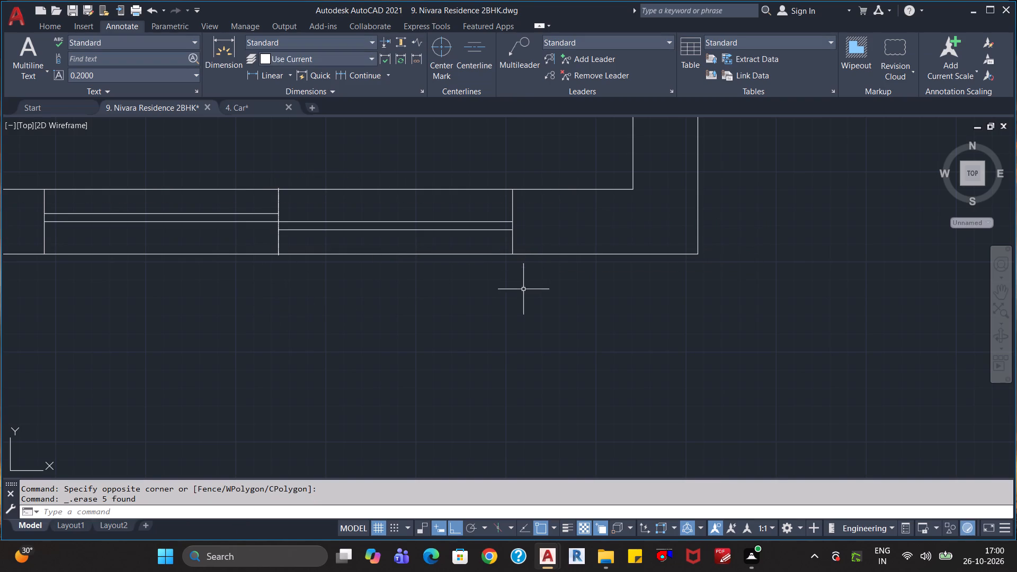
Erase one of the overlapping vertical lines at the middle of the opening.
{"action": "scroll", "coordinate": [513, 299], "scroll_direction": "down", "scroll_amount": 1}
{"action": "scroll", "coordinate": [471, 311], "scroll_direction": "down", "scroll_amount": 1}
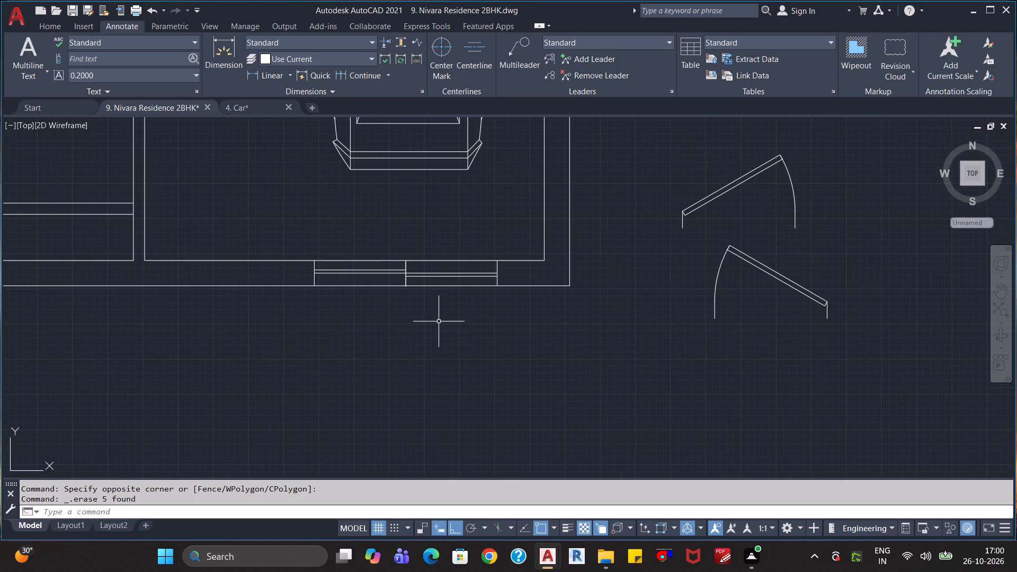
{"action": "scroll", "coordinate": [439, 321], "scroll_direction": "up", "scroll_amount": 3}
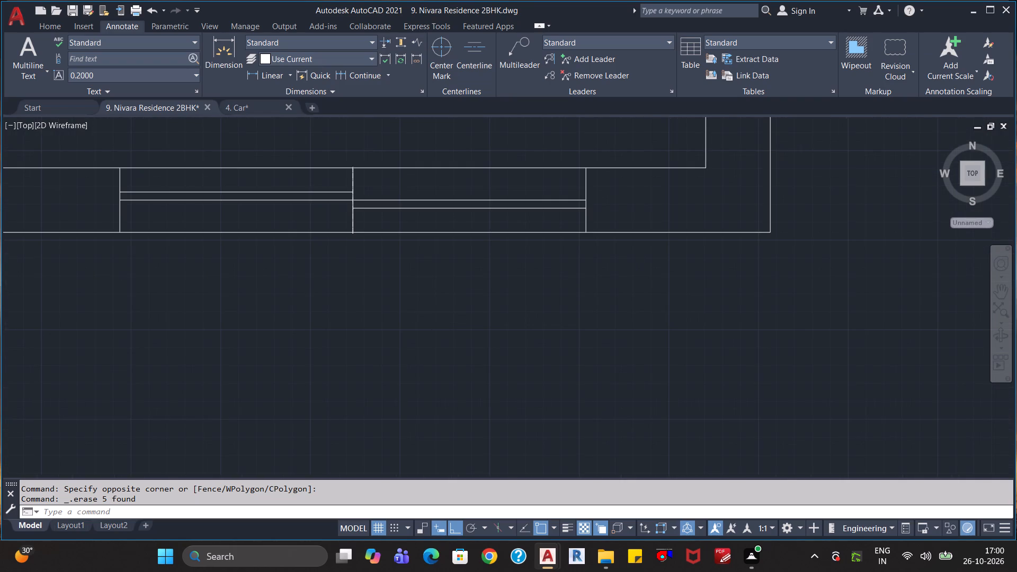
{"action": "scroll", "coordinate": [439, 321], "scroll_direction": "down", "scroll_amount": 1}
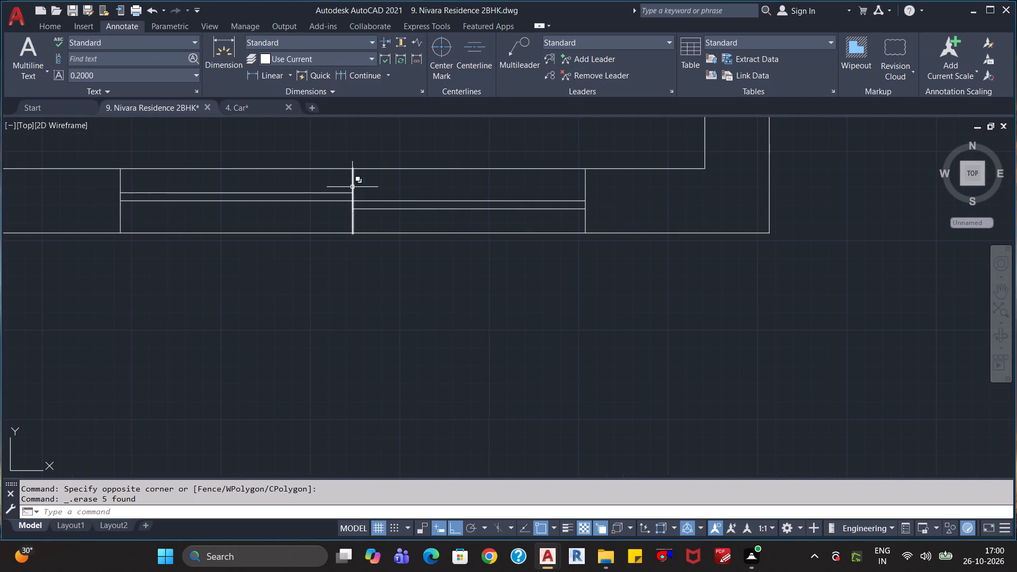
{"action": "left_click", "coordinate": [352, 186]}
{"action": "left_click", "coordinate": [395, 249]}
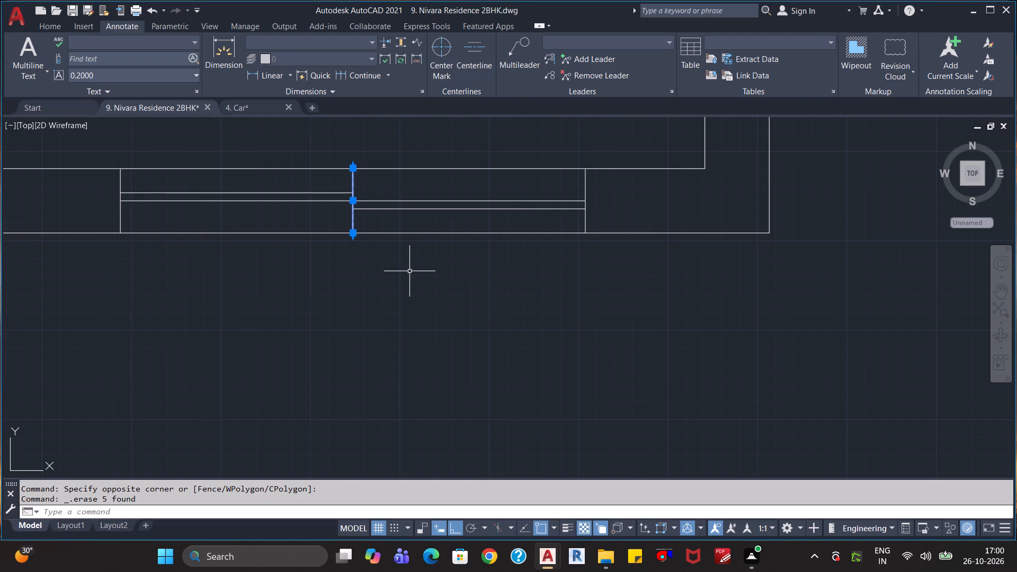
{"action": "key", "text": "Delete"}
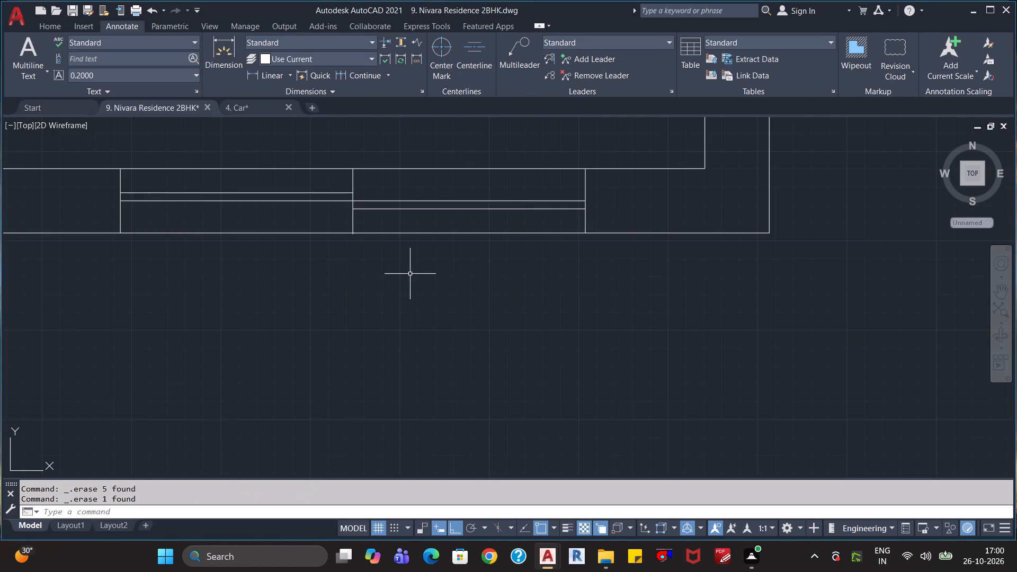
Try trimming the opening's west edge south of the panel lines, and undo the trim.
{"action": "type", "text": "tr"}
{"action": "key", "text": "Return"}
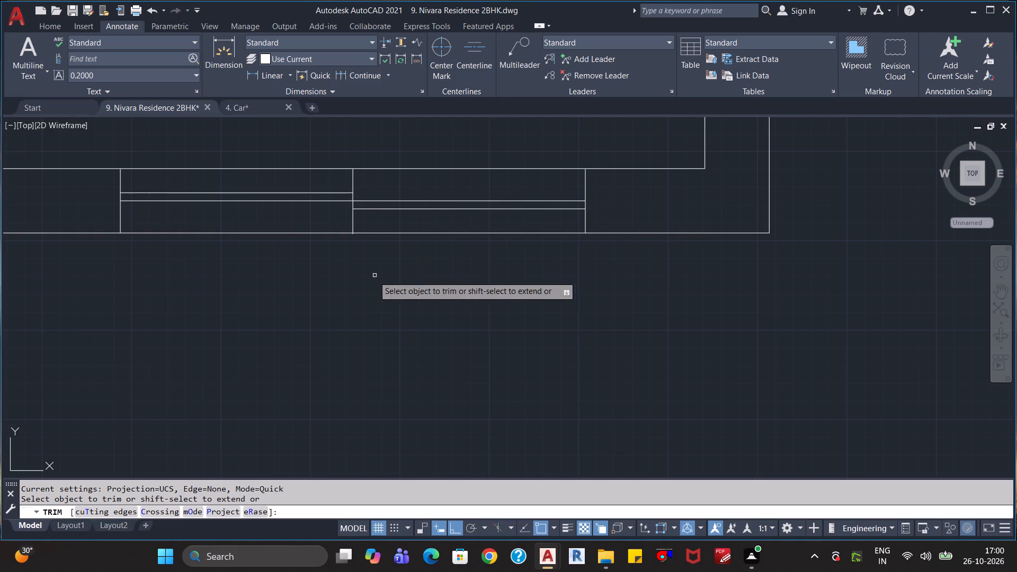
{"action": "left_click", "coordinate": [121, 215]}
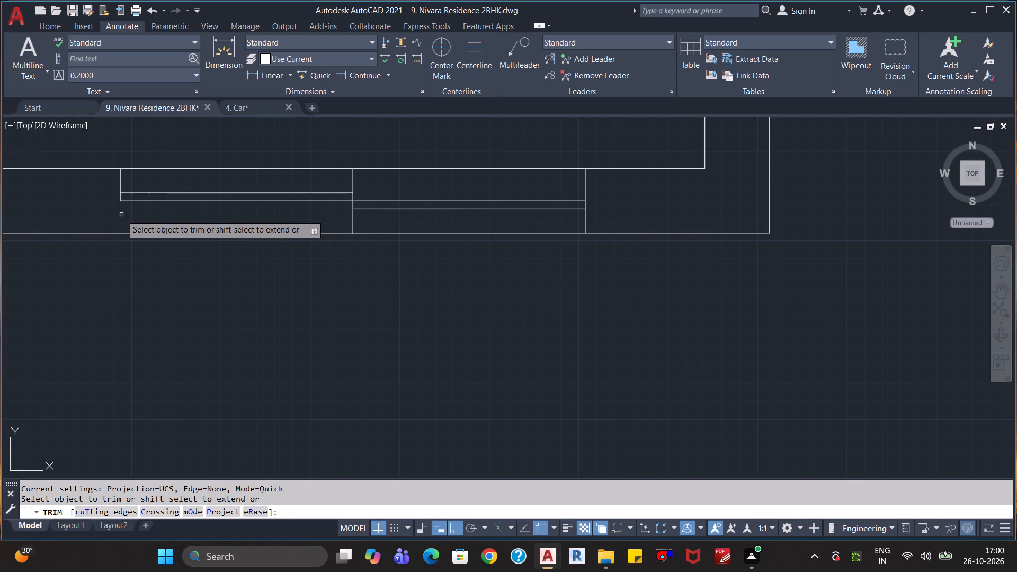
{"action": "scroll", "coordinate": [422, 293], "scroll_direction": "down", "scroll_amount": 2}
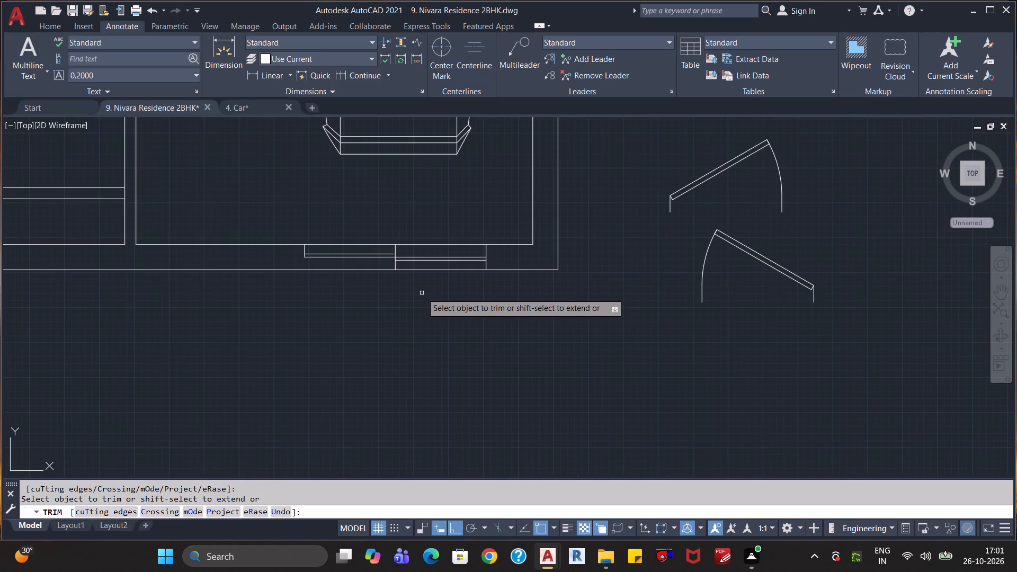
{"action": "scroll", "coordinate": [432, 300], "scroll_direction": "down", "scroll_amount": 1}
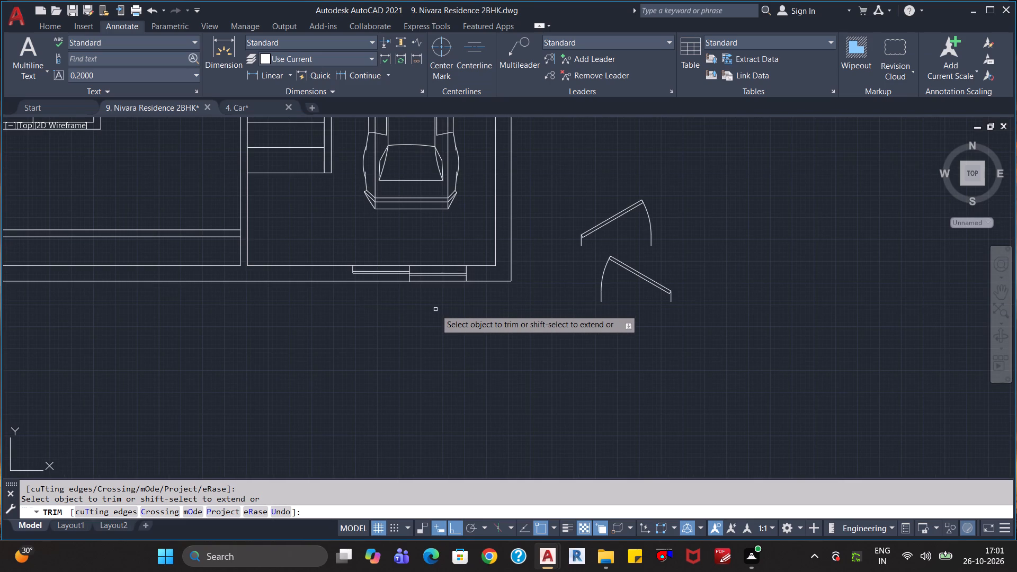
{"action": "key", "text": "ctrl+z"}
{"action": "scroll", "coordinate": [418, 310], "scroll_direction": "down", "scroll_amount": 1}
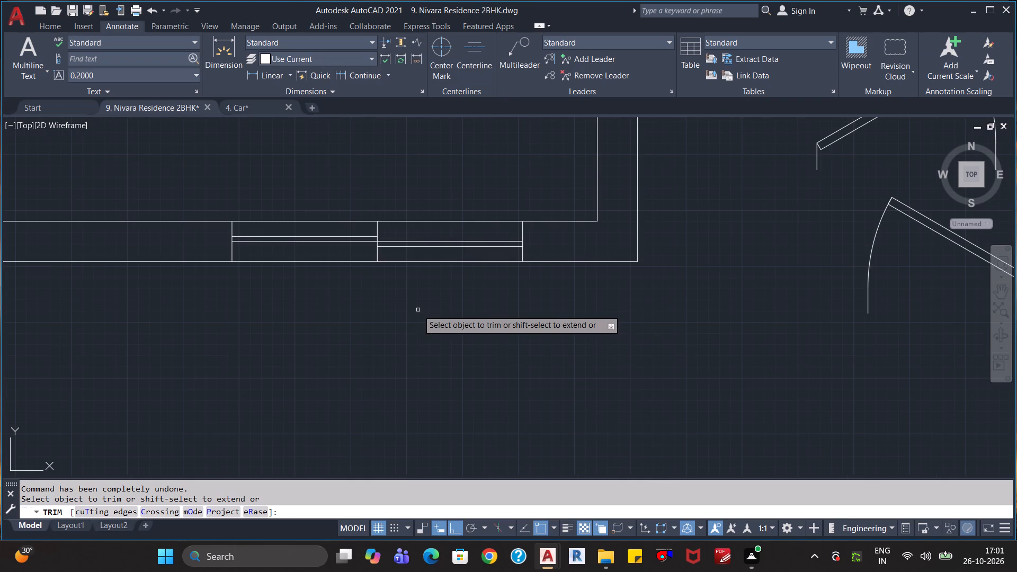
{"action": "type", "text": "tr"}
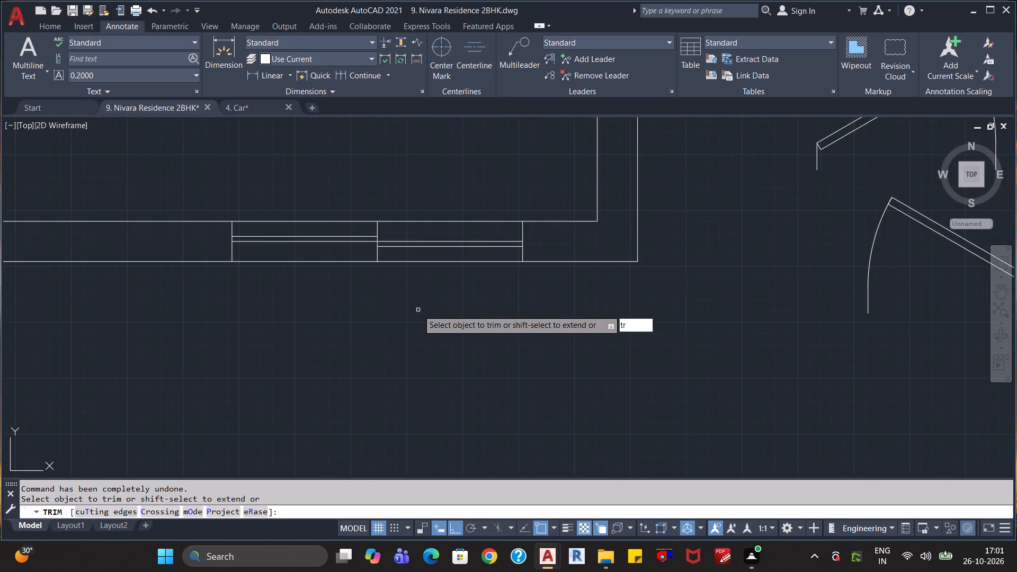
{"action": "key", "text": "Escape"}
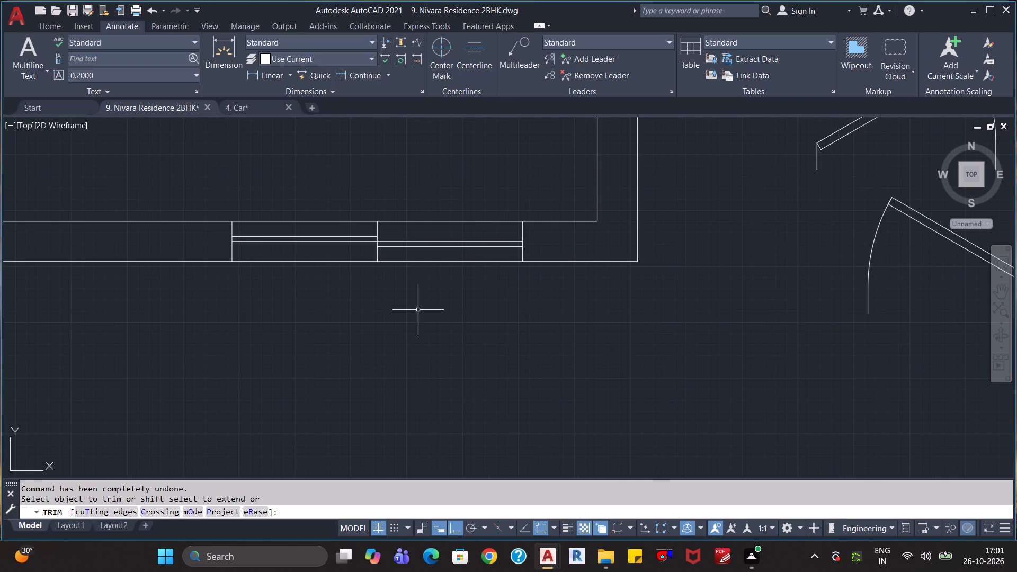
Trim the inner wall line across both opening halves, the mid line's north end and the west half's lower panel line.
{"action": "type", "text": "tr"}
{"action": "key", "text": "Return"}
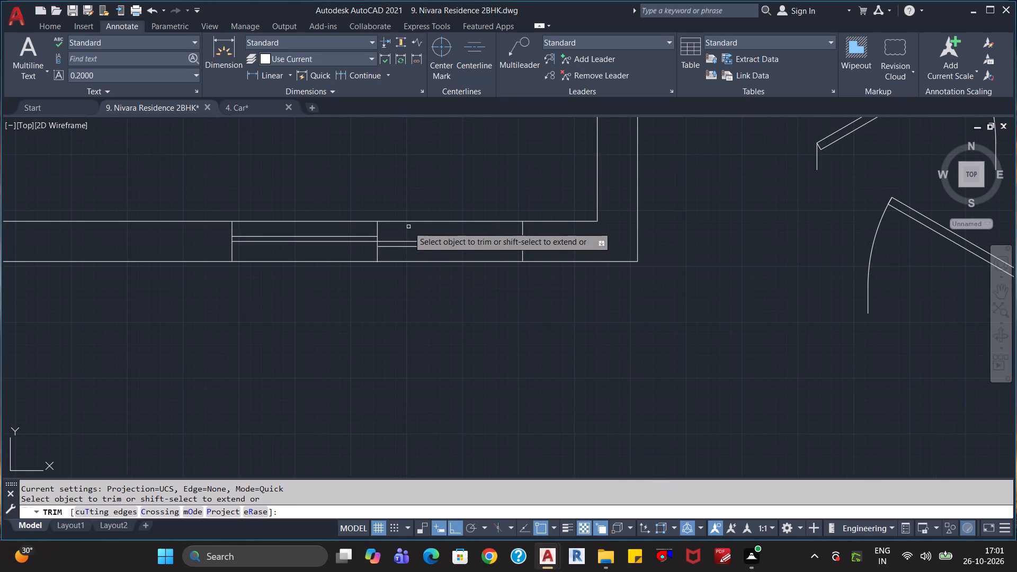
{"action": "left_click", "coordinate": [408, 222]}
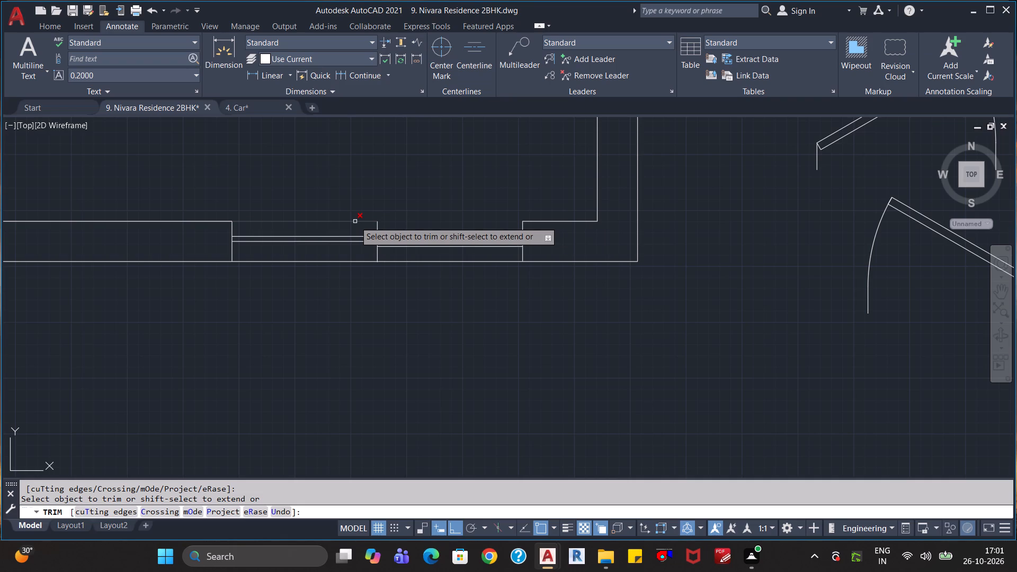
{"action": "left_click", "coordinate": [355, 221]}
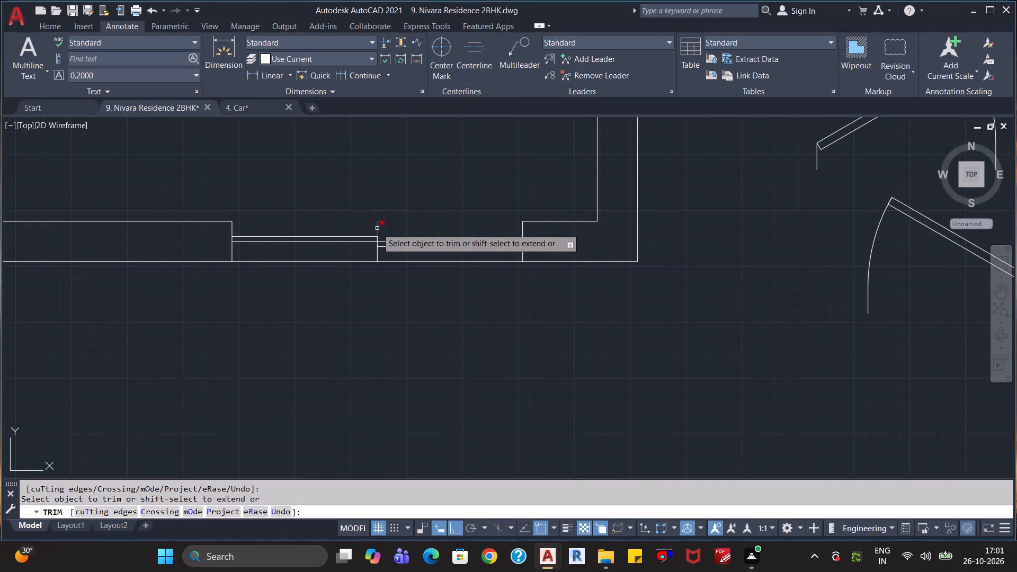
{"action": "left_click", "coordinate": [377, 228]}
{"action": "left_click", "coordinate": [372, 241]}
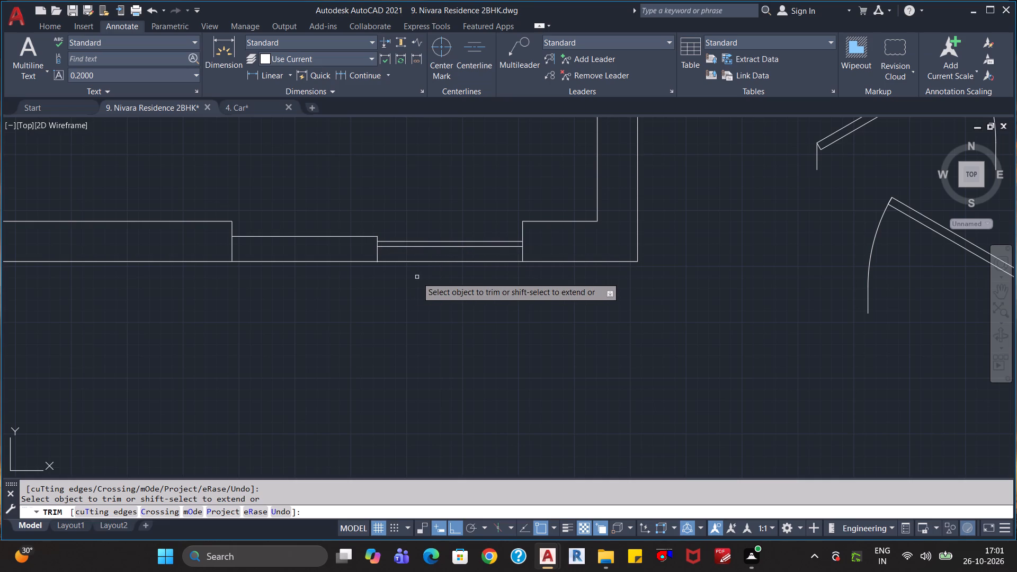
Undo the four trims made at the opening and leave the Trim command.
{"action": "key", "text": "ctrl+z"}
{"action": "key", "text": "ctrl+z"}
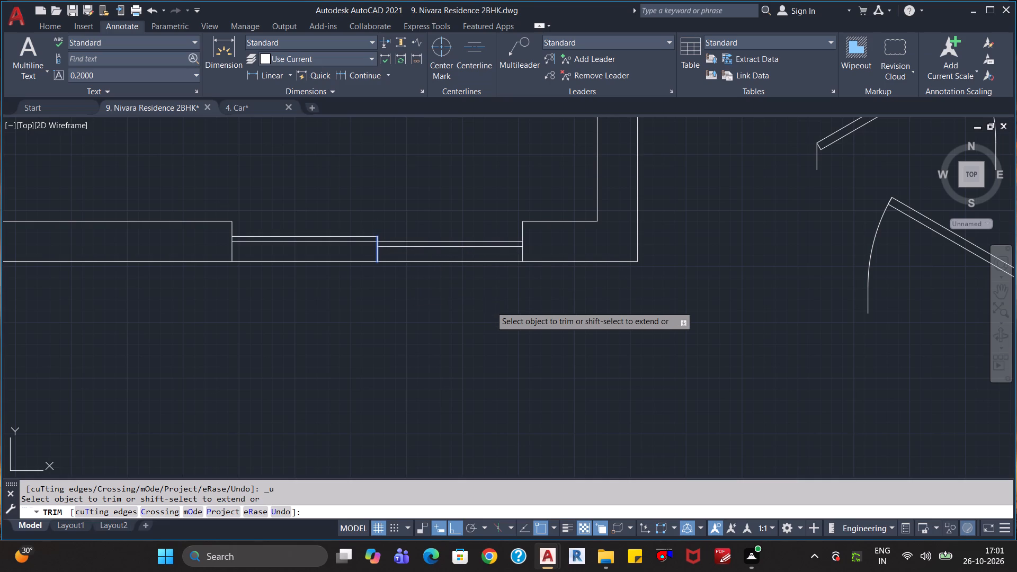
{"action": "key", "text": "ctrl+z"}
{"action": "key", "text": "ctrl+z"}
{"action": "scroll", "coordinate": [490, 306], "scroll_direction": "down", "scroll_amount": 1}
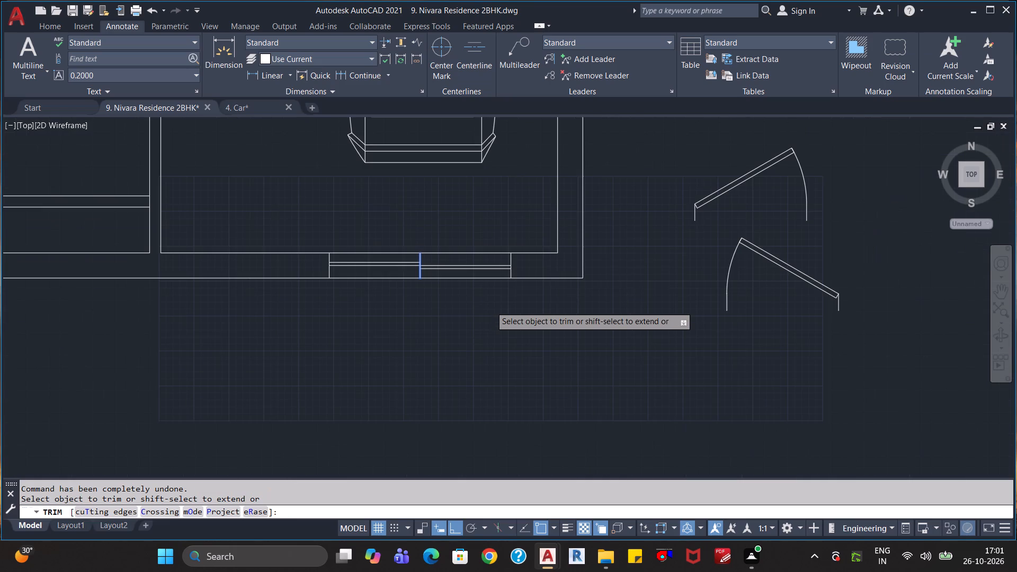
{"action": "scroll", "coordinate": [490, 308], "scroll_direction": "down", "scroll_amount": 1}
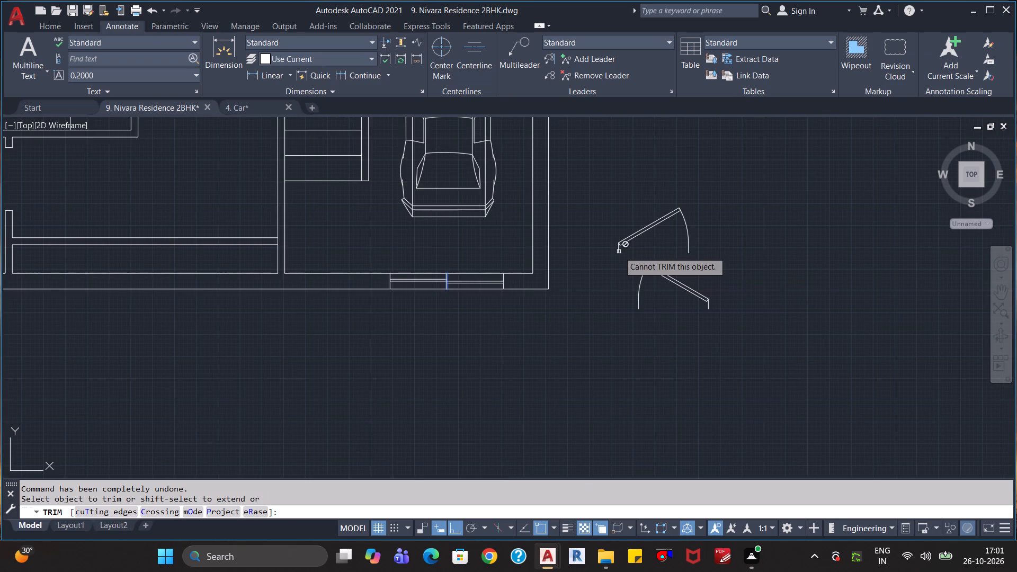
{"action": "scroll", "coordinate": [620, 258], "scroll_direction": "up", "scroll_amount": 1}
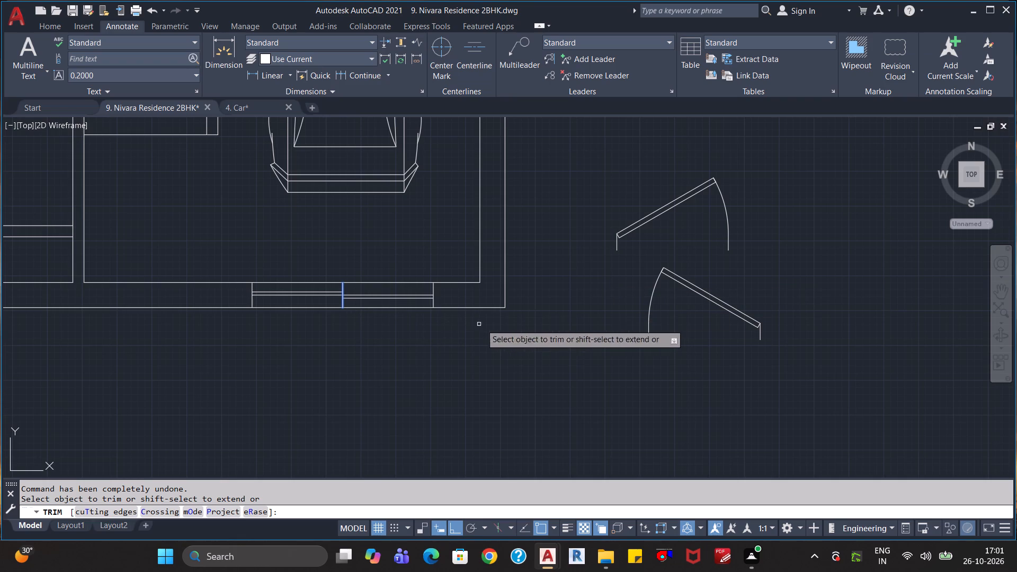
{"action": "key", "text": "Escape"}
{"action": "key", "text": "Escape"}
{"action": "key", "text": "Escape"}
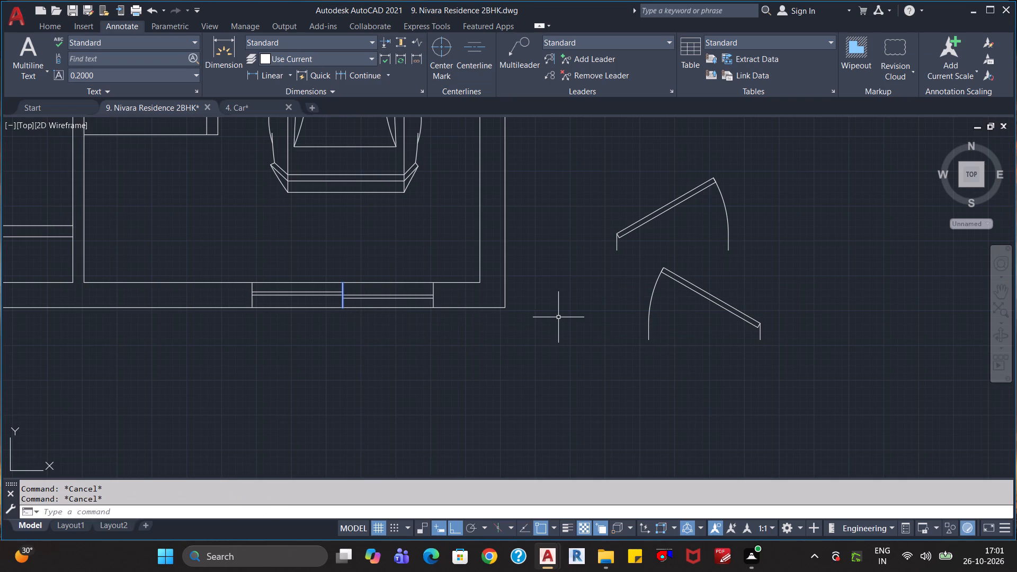
Align the upper loose door leaf to the opening's west half along the outer wall line, scaling it to the alignment points.
{"action": "type", "text": "al"}
{"action": "key", "text": "Return"}
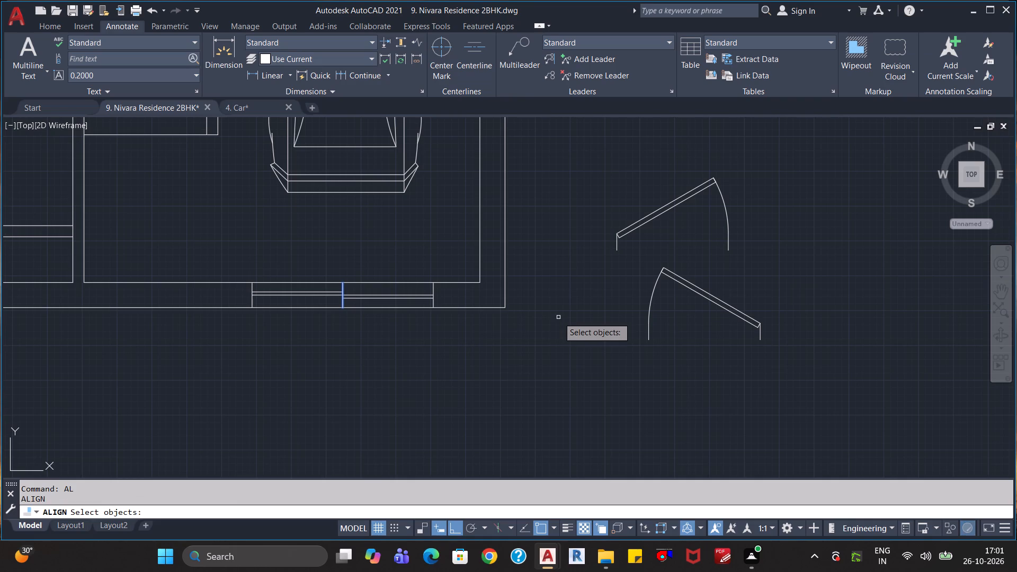
{"action": "left_click", "coordinate": [616, 251]}
{"action": "key", "text": "Return"}
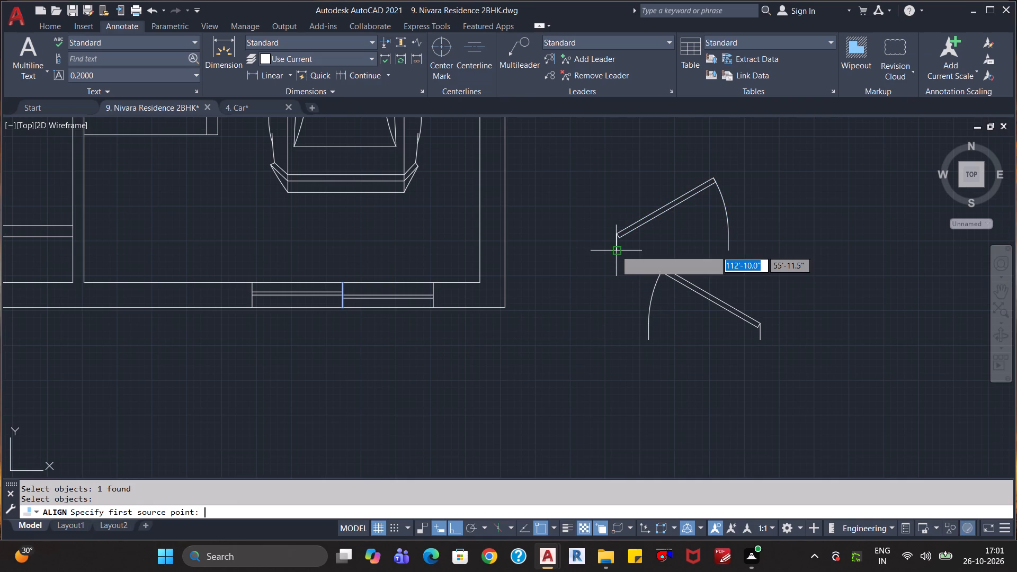
{"action": "left_click", "coordinate": [616, 251]}
{"action": "left_click", "coordinate": [250, 308]}
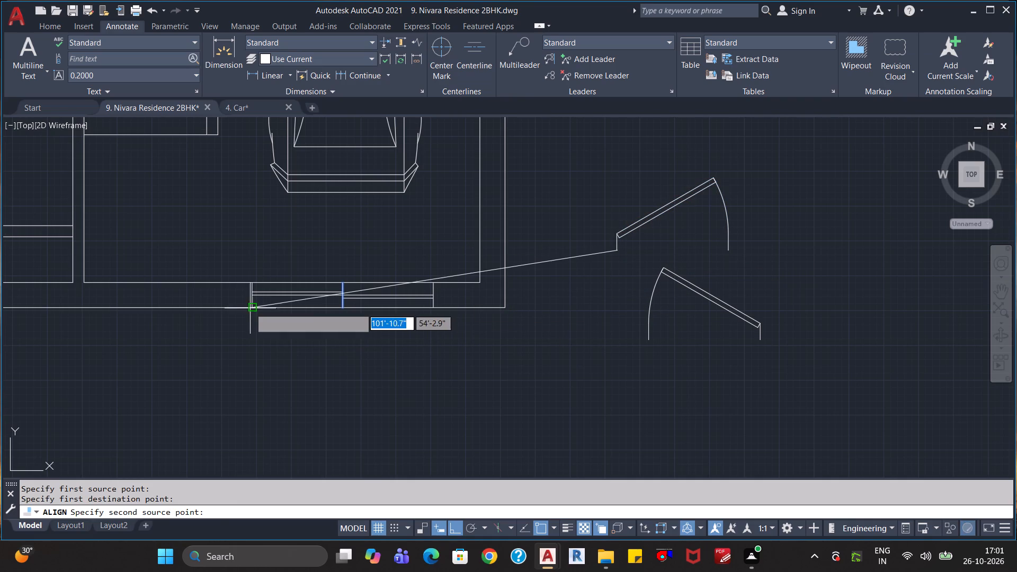
{"action": "left_click", "coordinate": [729, 253]}
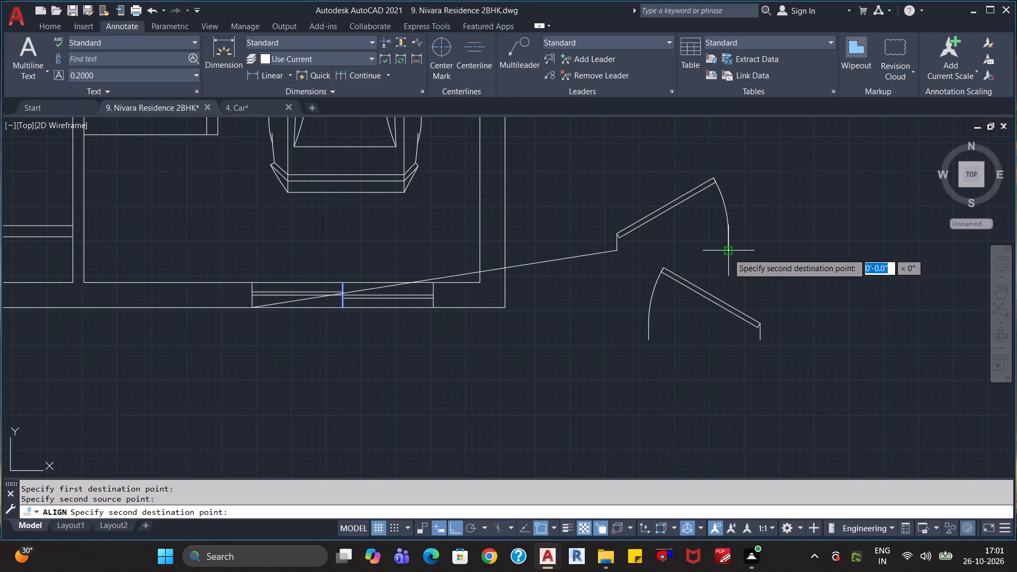
{"action": "left_click", "coordinate": [342, 306]}
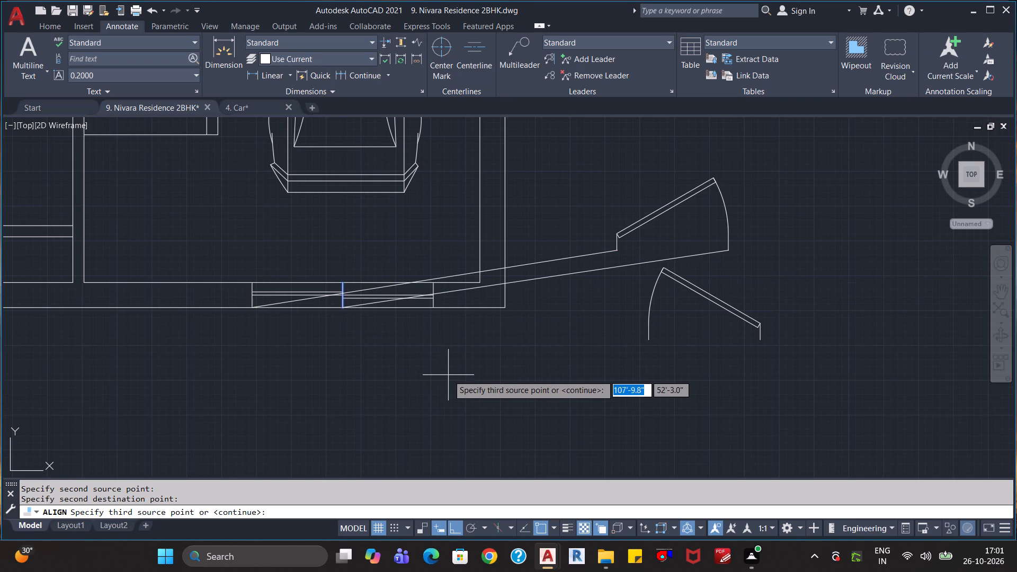
{"action": "key", "text": "Return"}
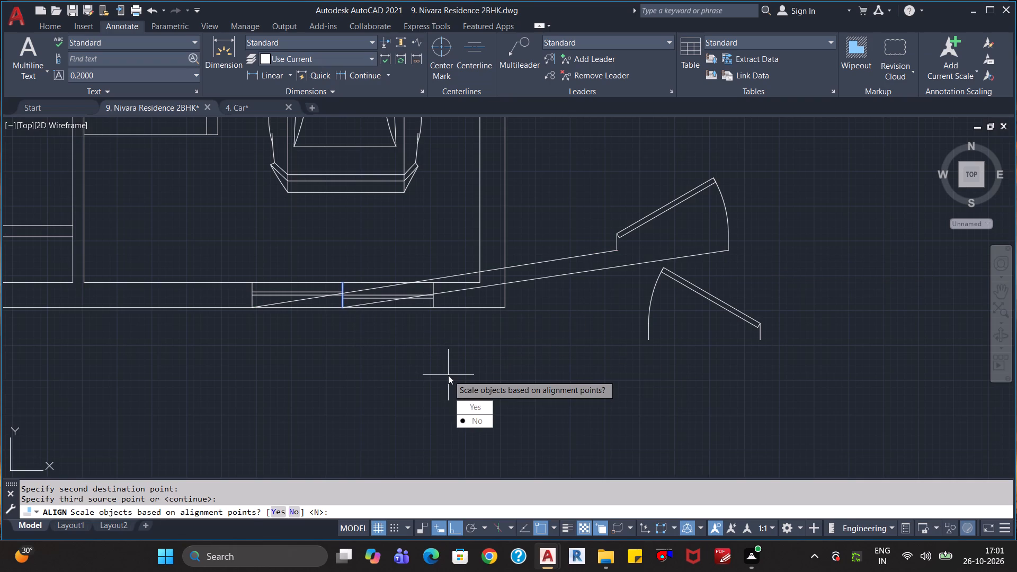
{"action": "key", "text": "y"}
{"action": "key", "text": "Return"}
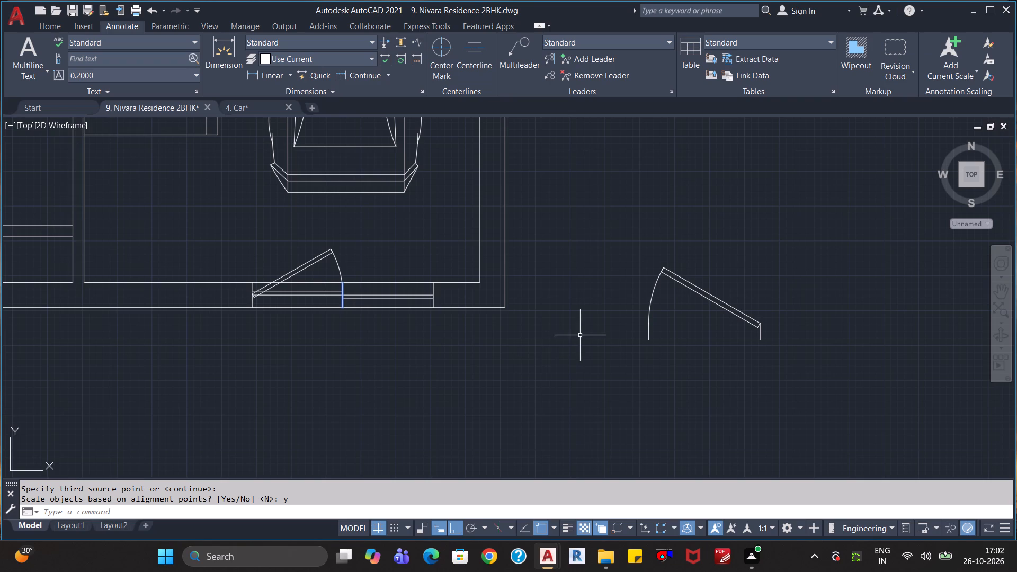
Erase the east half's lower panel line and the west half's upper panel line in the opening.
{"action": "scroll", "coordinate": [402, 298], "scroll_direction": "up", "scroll_amount": 3}
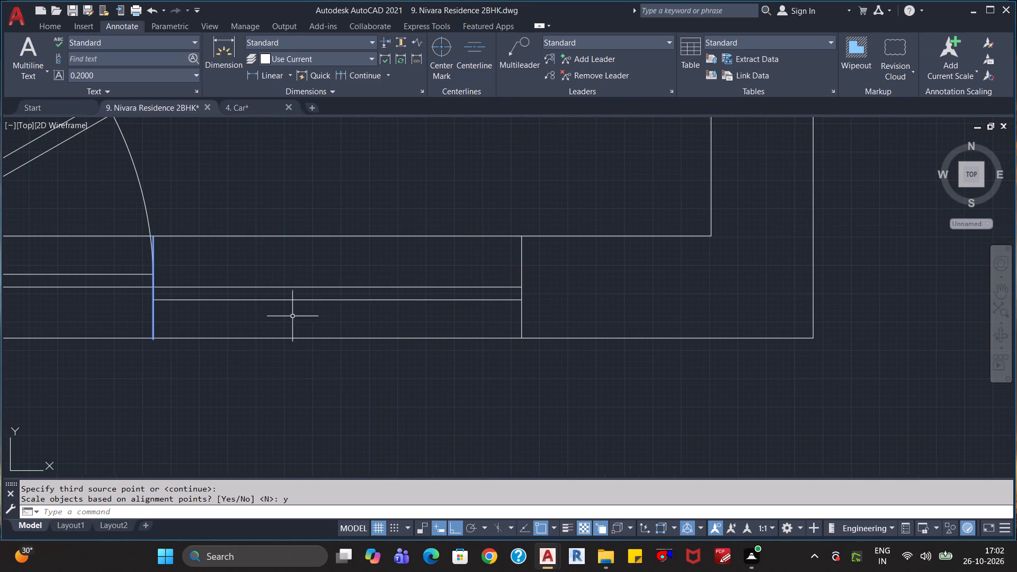
{"action": "left_click", "coordinate": [215, 300]}
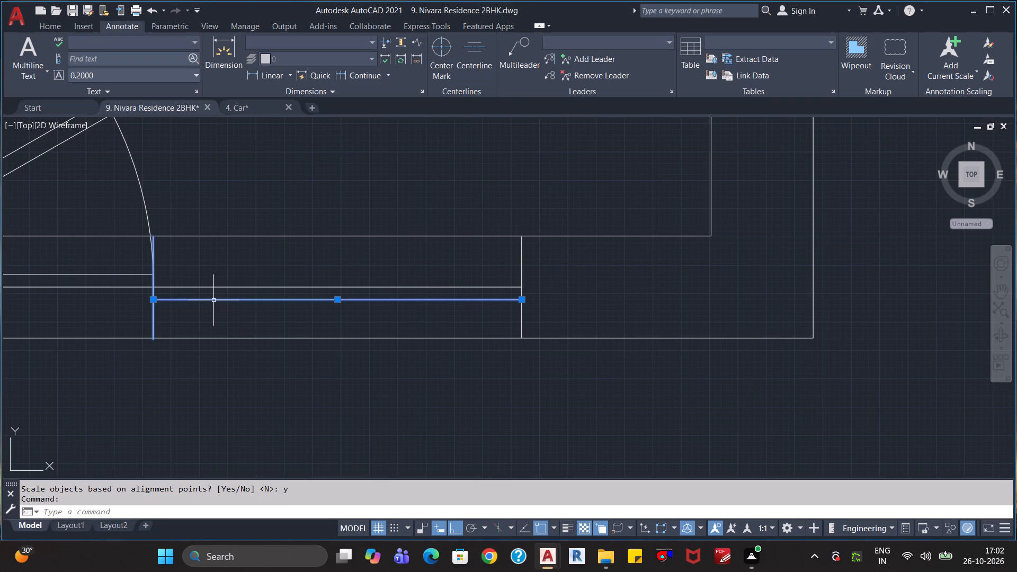
{"action": "key", "text": "Delete"}
{"action": "left_click", "coordinate": [122, 275]}
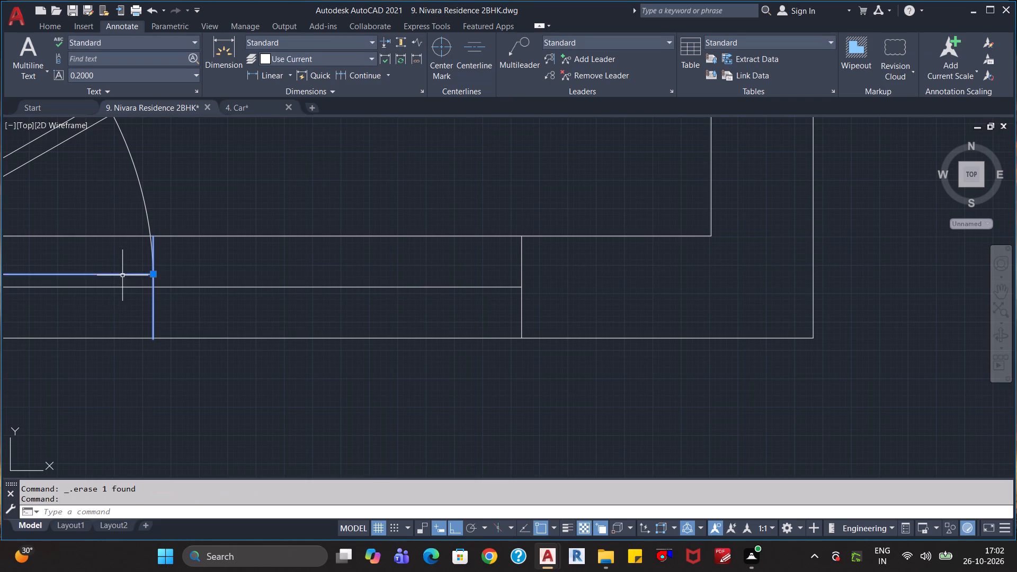
{"action": "key", "text": "Delete"}
Trim the inner wall line across both halves of the opening, along with the middle line's north end.
{"action": "scroll", "coordinate": [245, 325], "scroll_direction": "down", "scroll_amount": 2}
{"action": "middle_click_drag", "start_coordinate": [254, 400], "coordinate": [357, 400]}
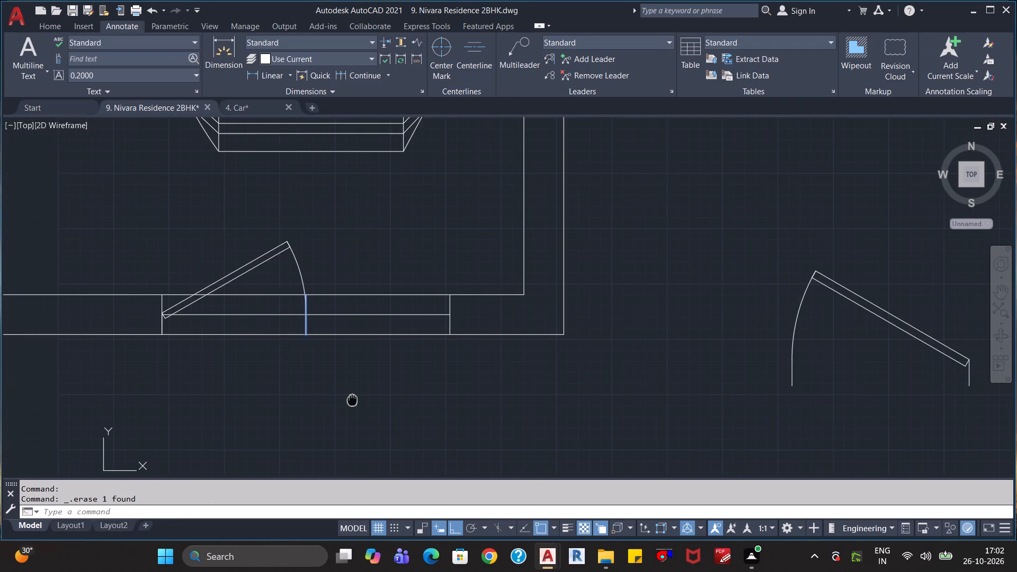
{"action": "middle_click_drag", "start_coordinate": [357, 400], "coordinate": [359, 400]}
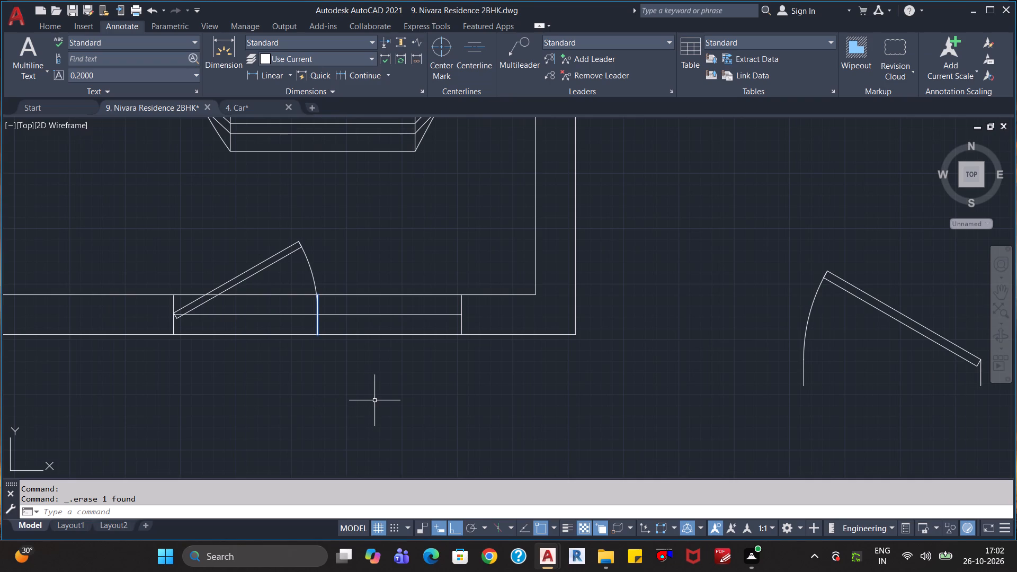
{"action": "type", "text": "tr"}
{"action": "key", "text": "Return"}
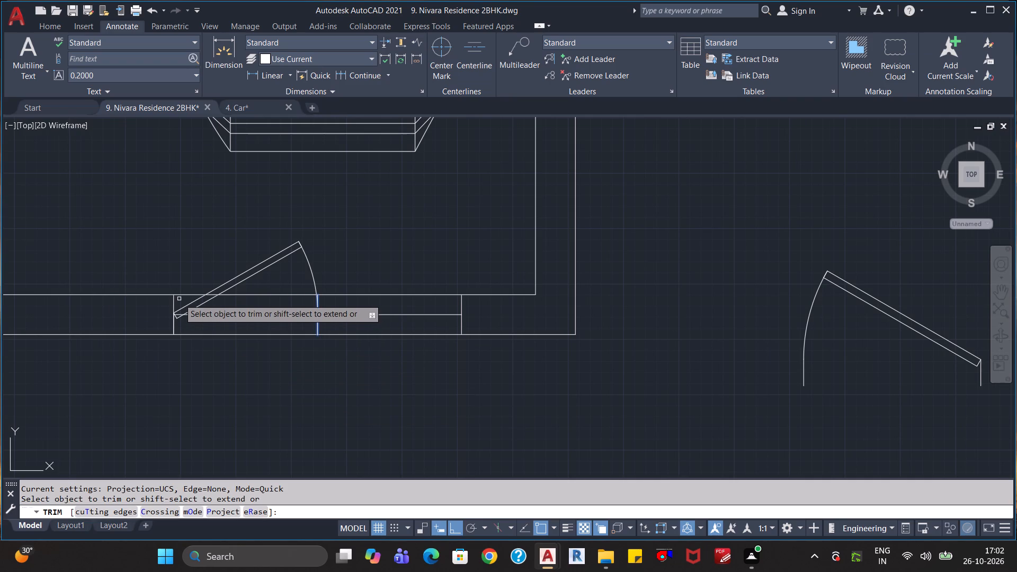
{"action": "left_click", "coordinate": [182, 296]}
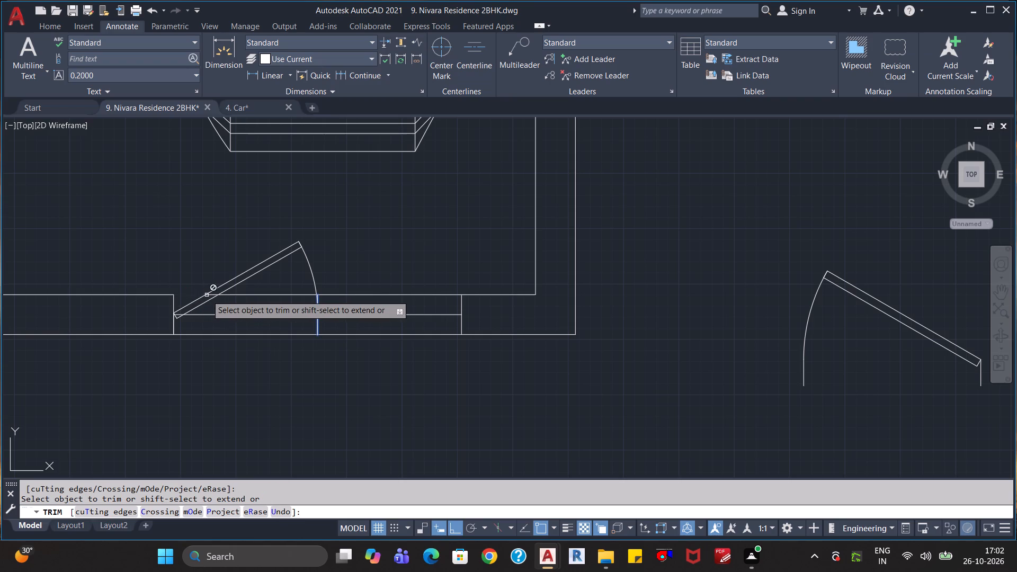
{"action": "left_click", "coordinate": [212, 295]}
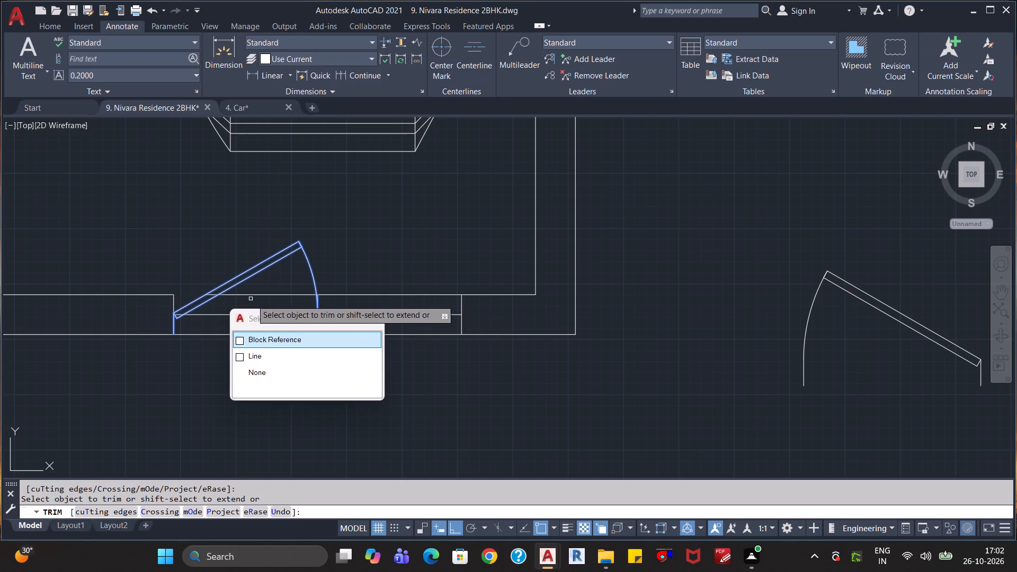
{"action": "left_click", "coordinate": [248, 351]}
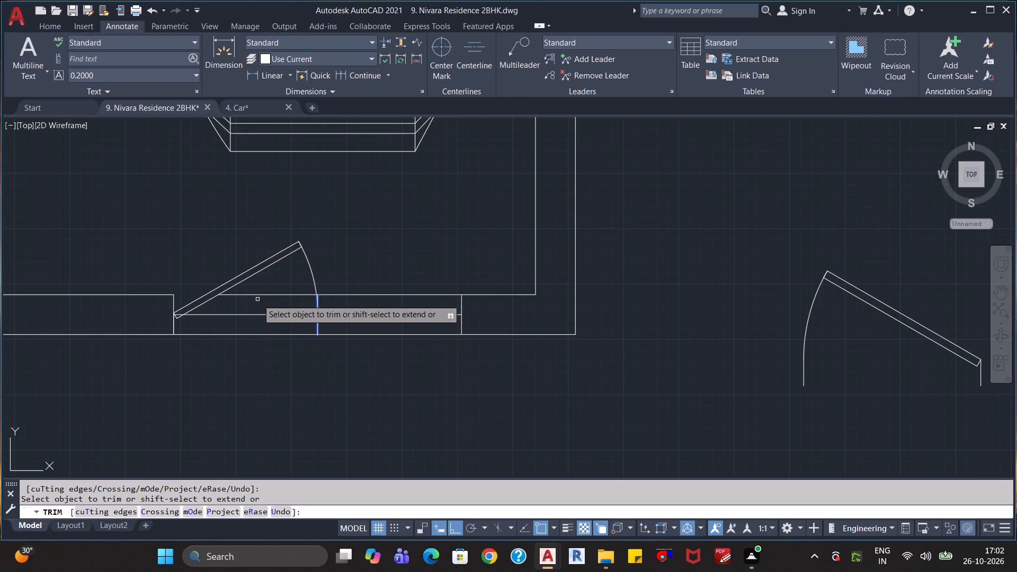
{"action": "left_click", "coordinate": [260, 298]}
{"action": "left_click", "coordinate": [279, 287]}
{"action": "left_click", "coordinate": [352, 298]}
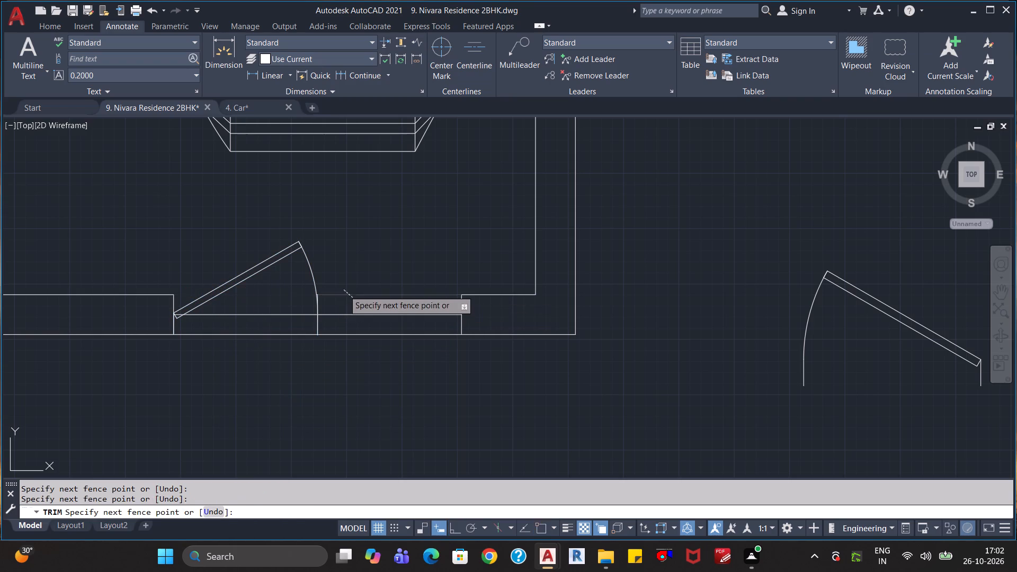
{"action": "left_click", "coordinate": [344, 290]}
{"action": "scroll", "coordinate": [320, 294], "scroll_direction": "up", "scroll_amount": 3}
{"action": "left_click", "coordinate": [302, 297]}
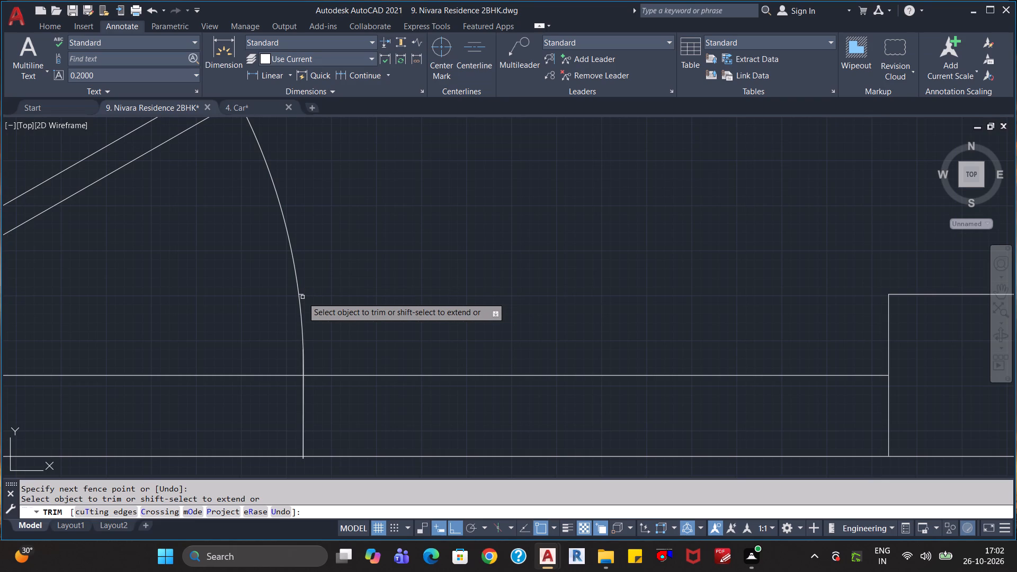
{"action": "left_click", "coordinate": [302, 295]}
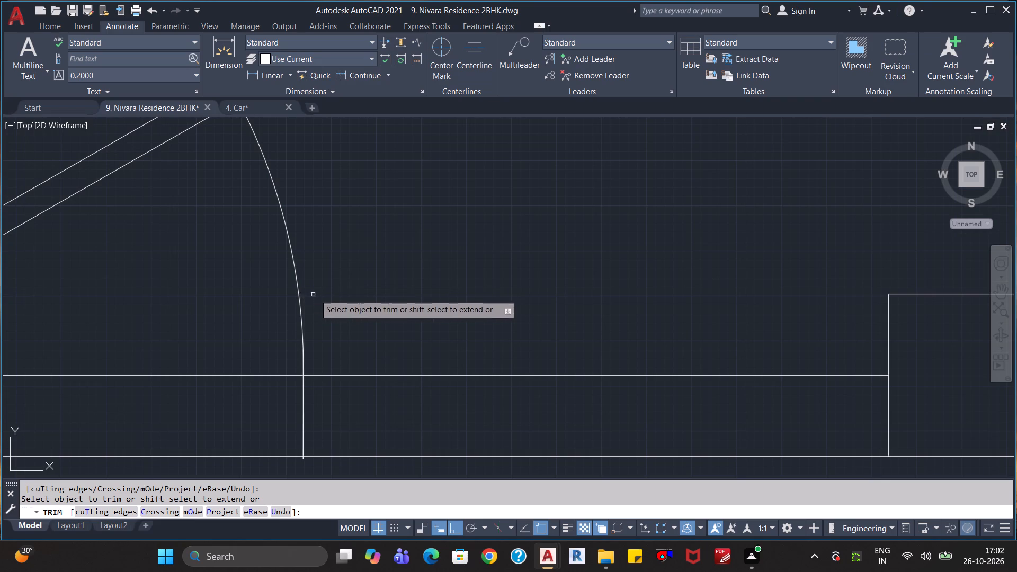
Trim the horizontal centre line where it crosses the placed door leaf near its hinge.
{"action": "scroll", "coordinate": [395, 294], "scroll_direction": "down", "scroll_amount": 2}
{"action": "scroll", "coordinate": [572, 314], "scroll_direction": "down", "scroll_amount": 2}
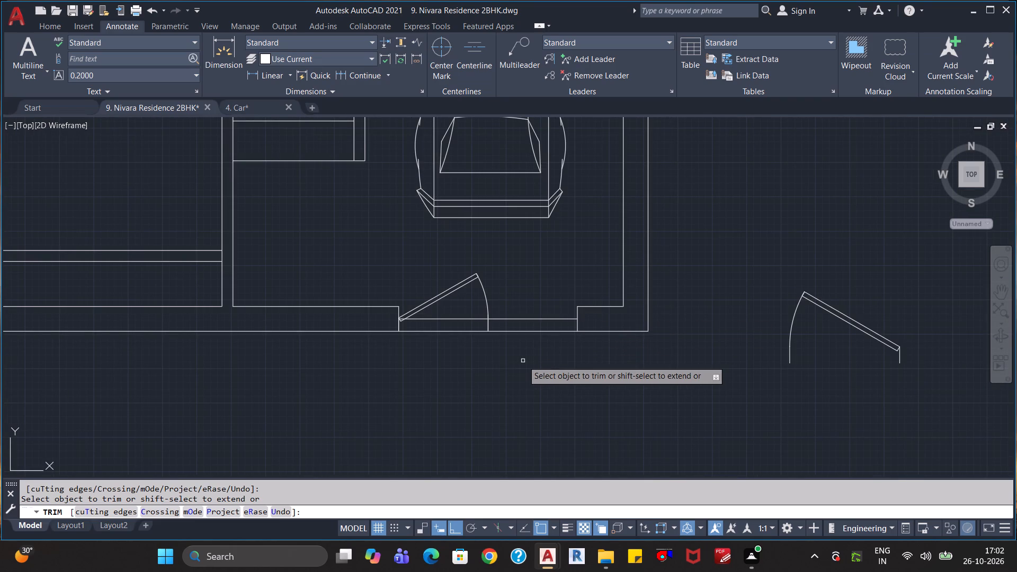
{"action": "scroll", "coordinate": [437, 336], "scroll_direction": "up", "scroll_amount": 4}
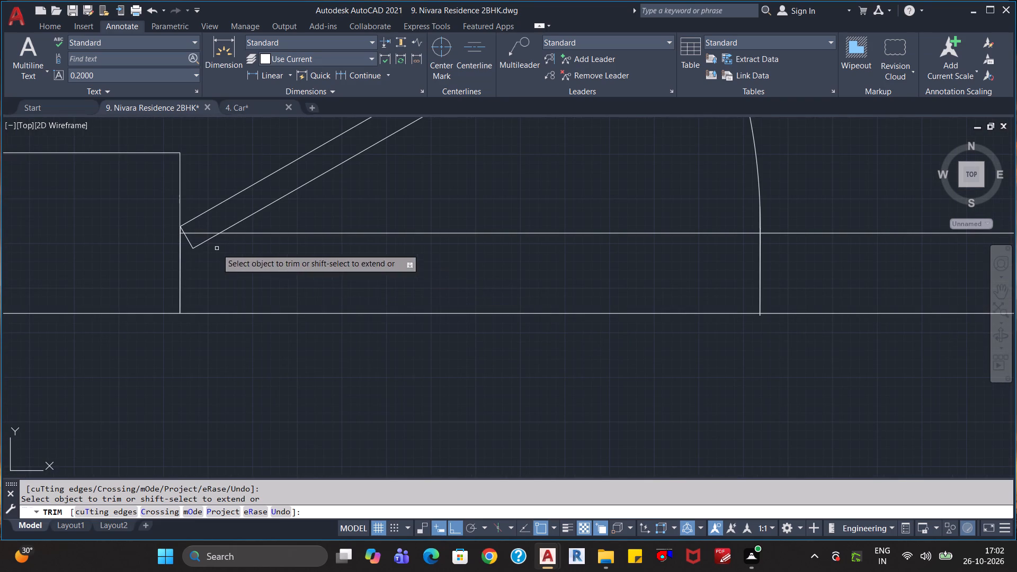
{"action": "left_click", "coordinate": [199, 231]}
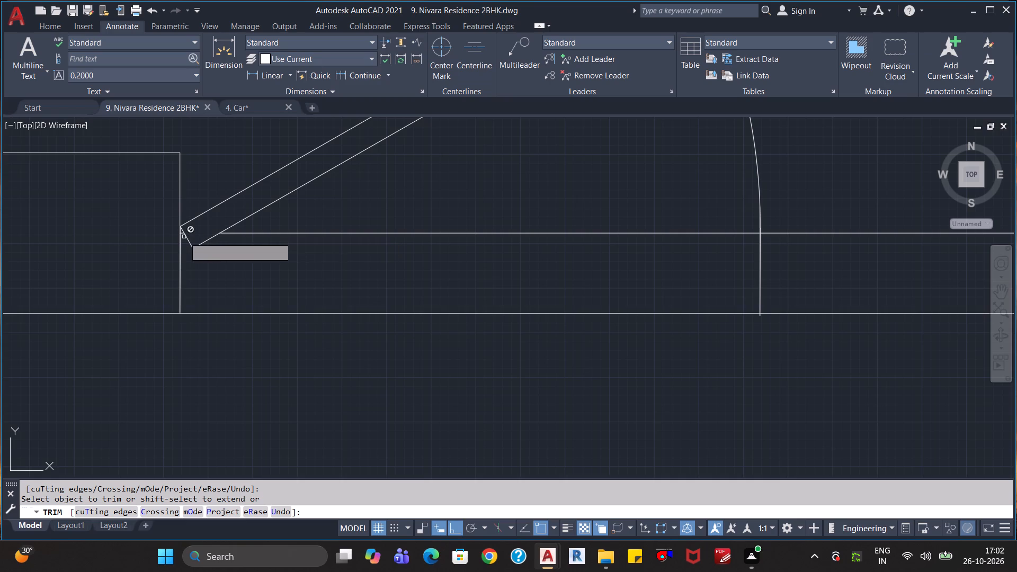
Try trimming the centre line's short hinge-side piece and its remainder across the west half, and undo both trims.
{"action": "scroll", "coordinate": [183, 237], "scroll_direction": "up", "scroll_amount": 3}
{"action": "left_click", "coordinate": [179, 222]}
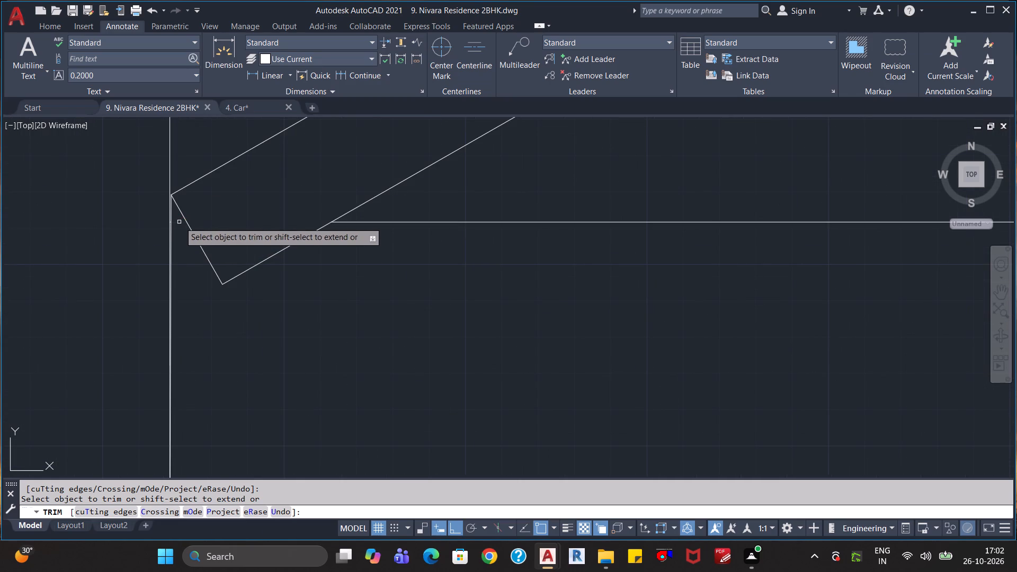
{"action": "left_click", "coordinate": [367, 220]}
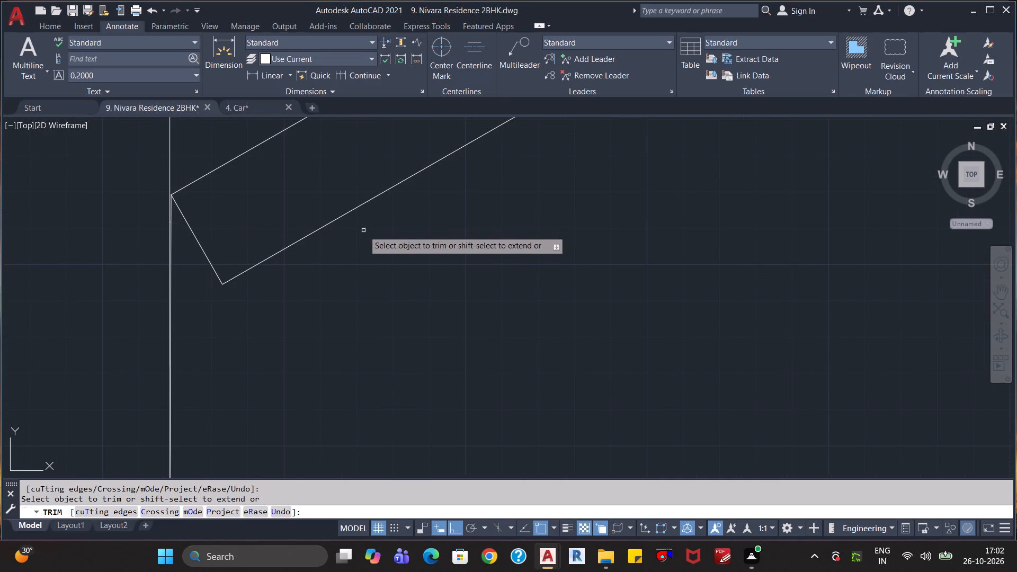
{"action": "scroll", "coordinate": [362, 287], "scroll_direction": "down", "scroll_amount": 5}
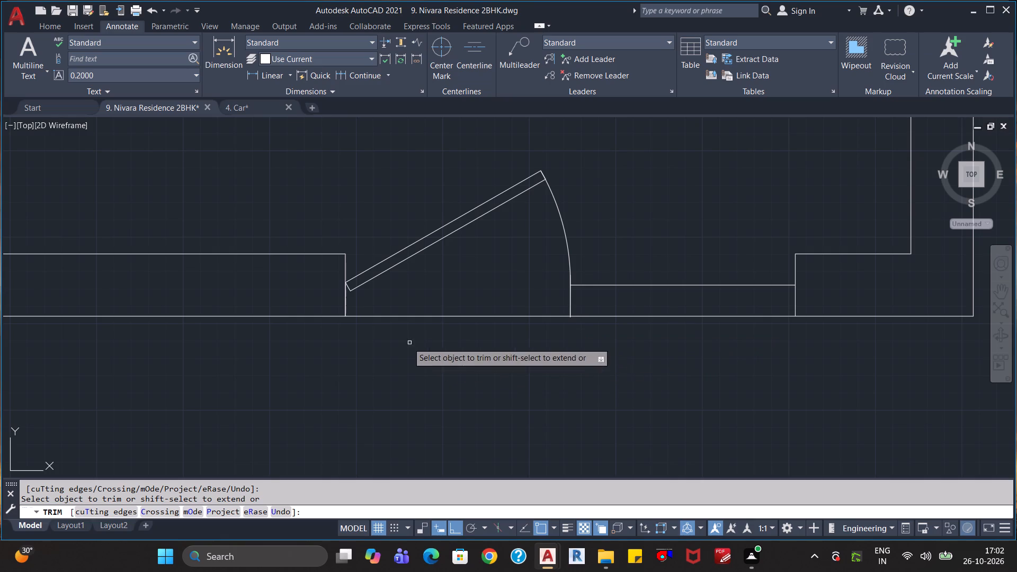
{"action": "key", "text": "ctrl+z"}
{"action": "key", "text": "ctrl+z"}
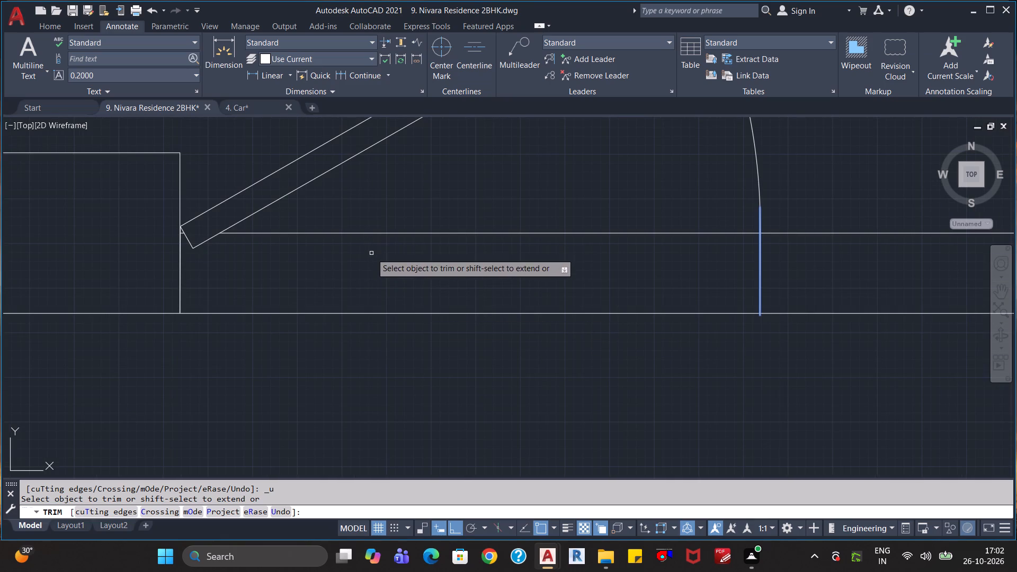
Trim the centre line across the west half and the middle vertical line south of the centre line, and leave Trim.
{"action": "scroll", "coordinate": [439, 333], "scroll_direction": "down", "scroll_amount": 2}
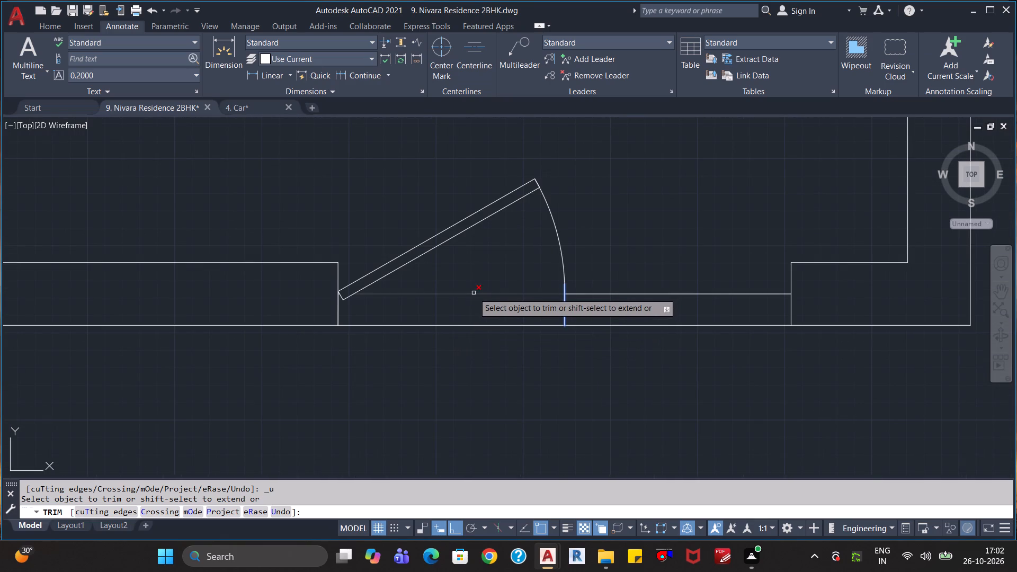
{"action": "left_click", "coordinate": [474, 293]}
{"action": "scroll", "coordinate": [485, 299], "scroll_direction": "down", "scroll_amount": 1}
{"action": "scroll", "coordinate": [405, 295], "scroll_direction": "up", "scroll_amount": 3}
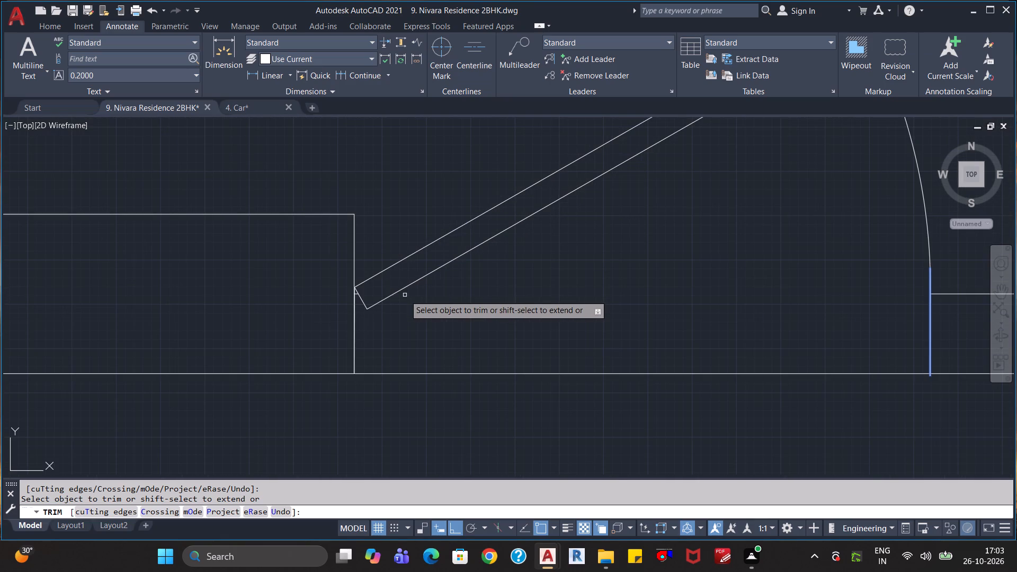
{"action": "scroll", "coordinate": [541, 296], "scroll_direction": "down", "scroll_amount": 2}
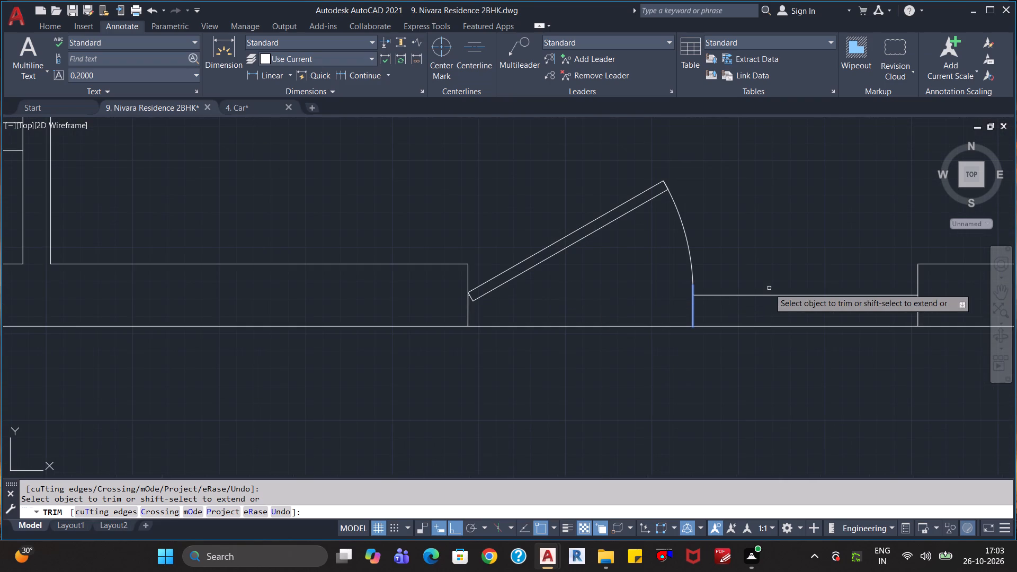
{"action": "left_click", "coordinate": [693, 302]}
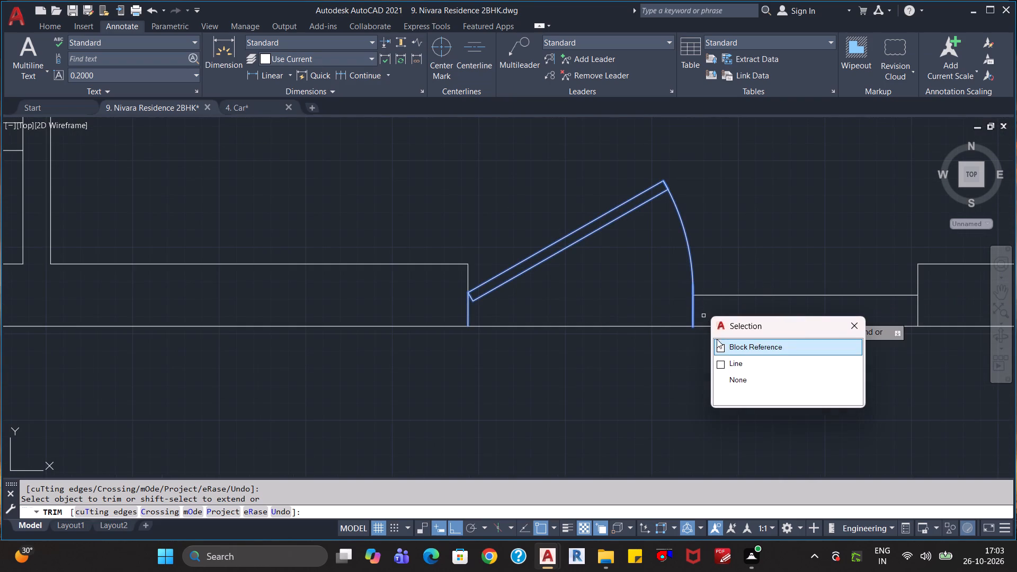
{"action": "left_click", "coordinate": [725, 363]}
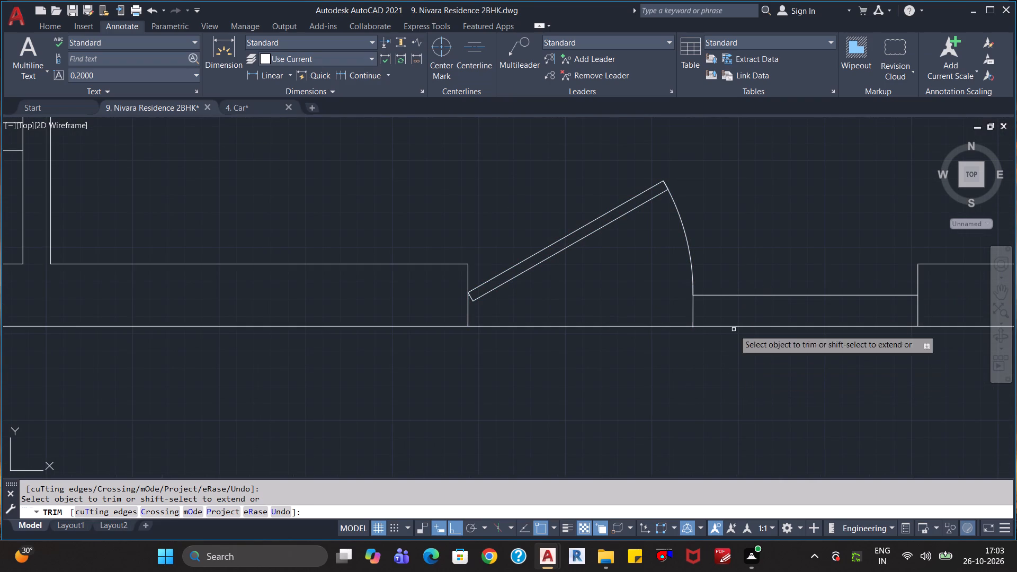
{"action": "scroll", "coordinate": [741, 301], "scroll_direction": "down", "scroll_amount": 1}
{"action": "middle_click_drag", "start_coordinate": [766, 274], "coordinate": [584, 346]}
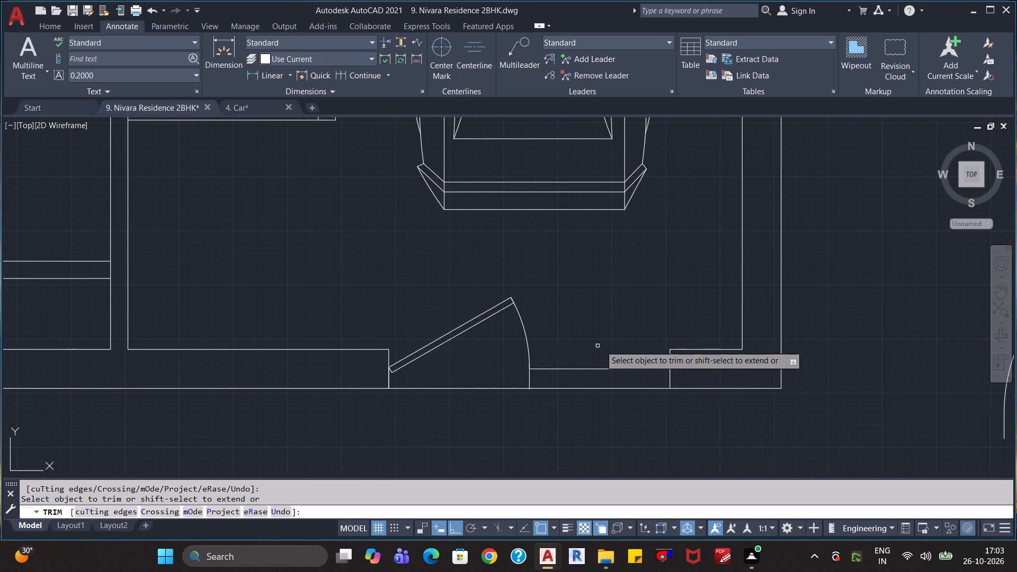
{"action": "scroll", "coordinate": [608, 345], "scroll_direction": "down", "scroll_amount": 1}
{"action": "key", "text": "Escape"}
{"action": "key", "text": "Escape"}
{"action": "key", "text": "Escape"}
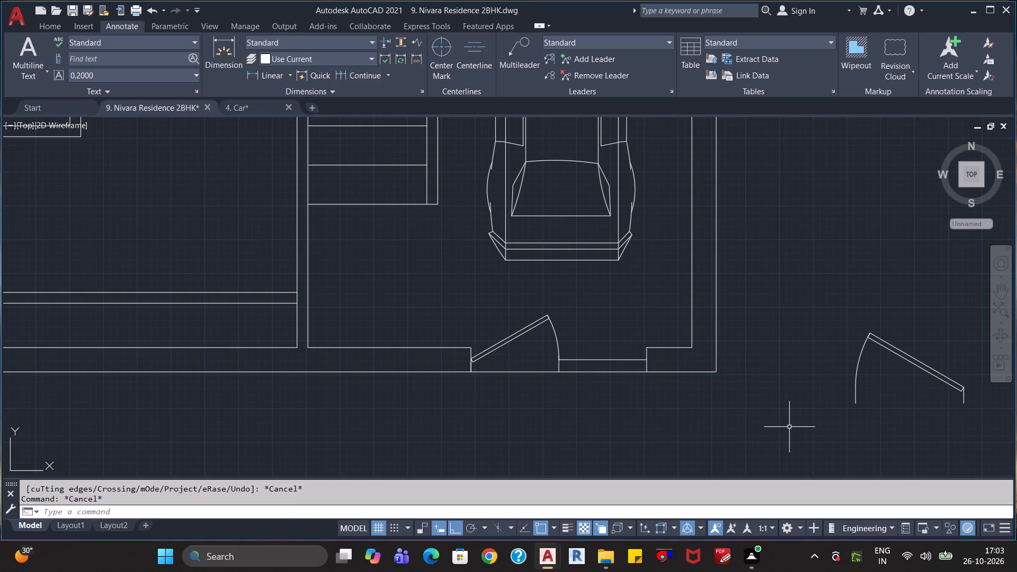
{"action": "key", "text": "Escape"}
Align the loose mirrored door leaf to the east half of the south wall opening, scaling it to the alignment points.
{"action": "left_click", "coordinate": [965, 404]}
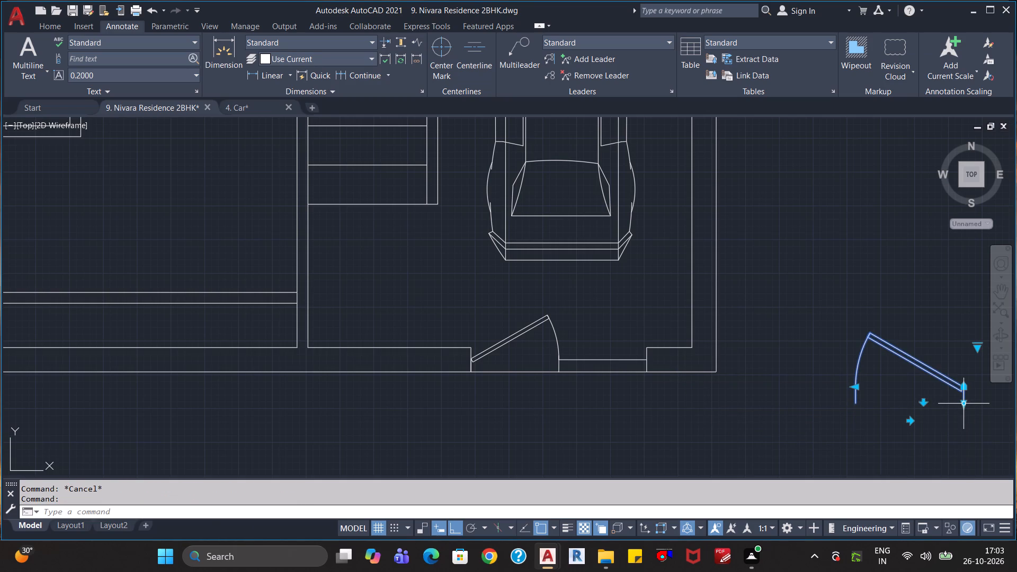
{"action": "type", "text": "al"}
{"action": "key", "text": "Return"}
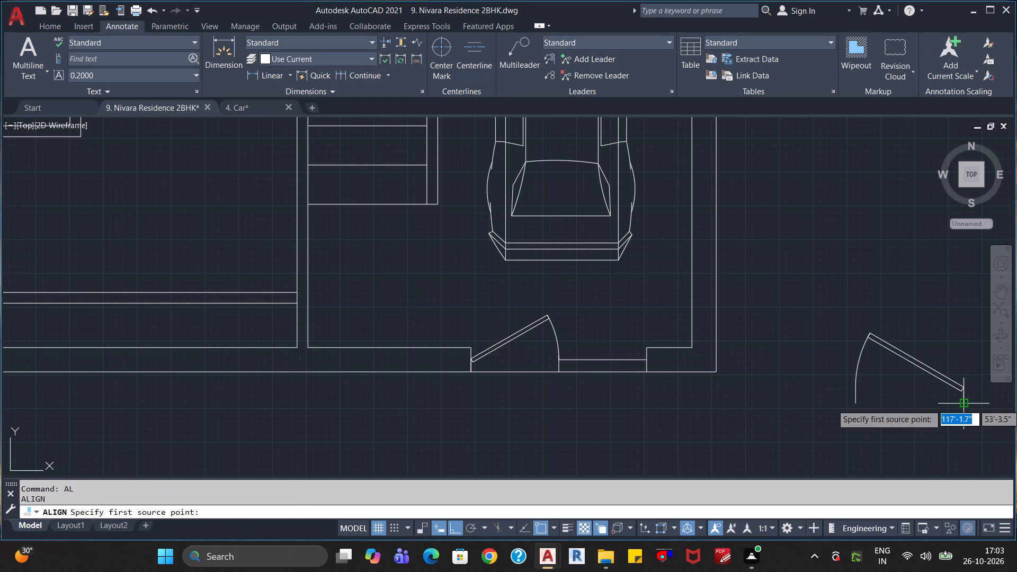
{"action": "left_click", "coordinate": [965, 403]}
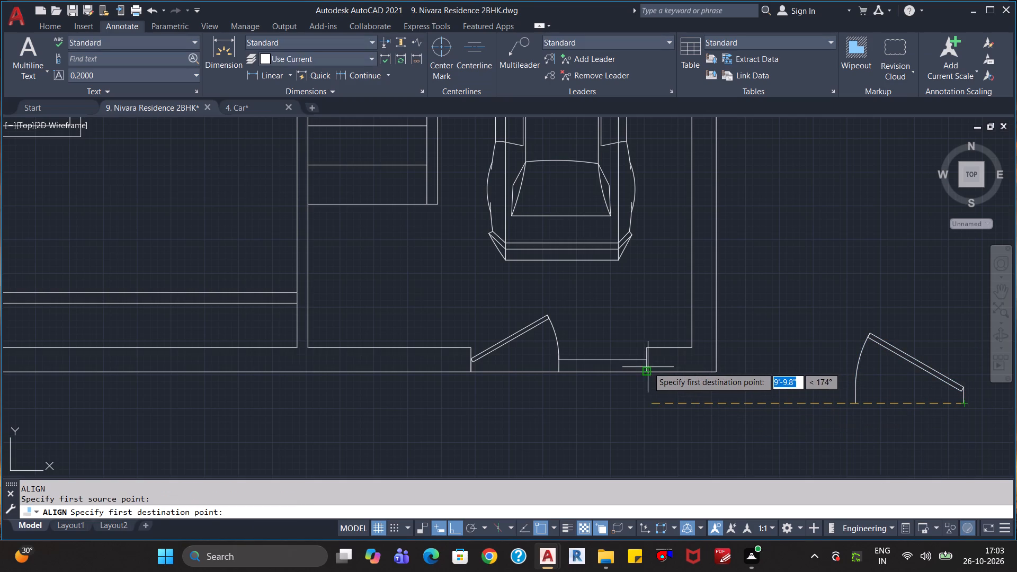
{"action": "left_click", "coordinate": [647, 369]}
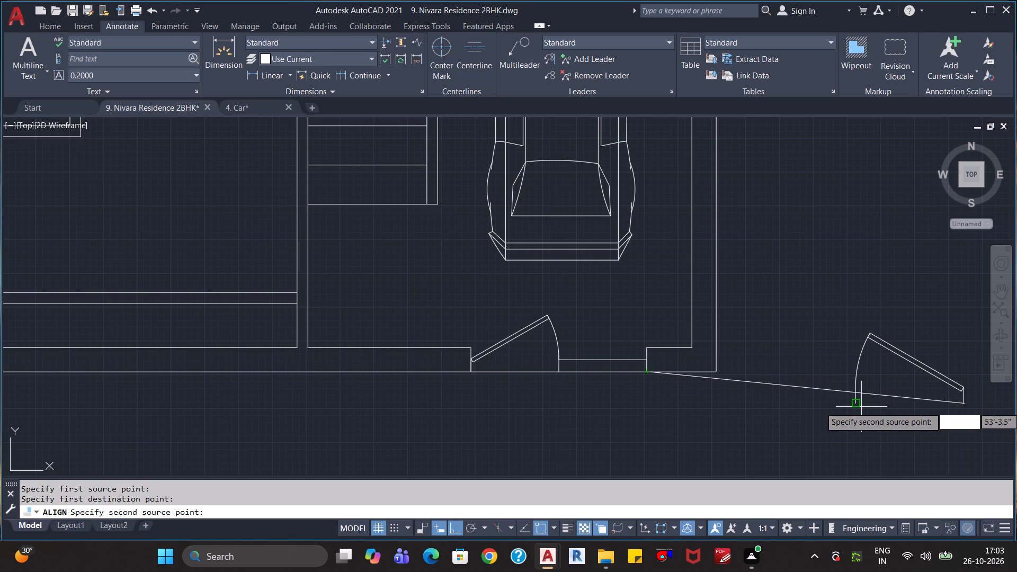
{"action": "left_click", "coordinate": [857, 403]}
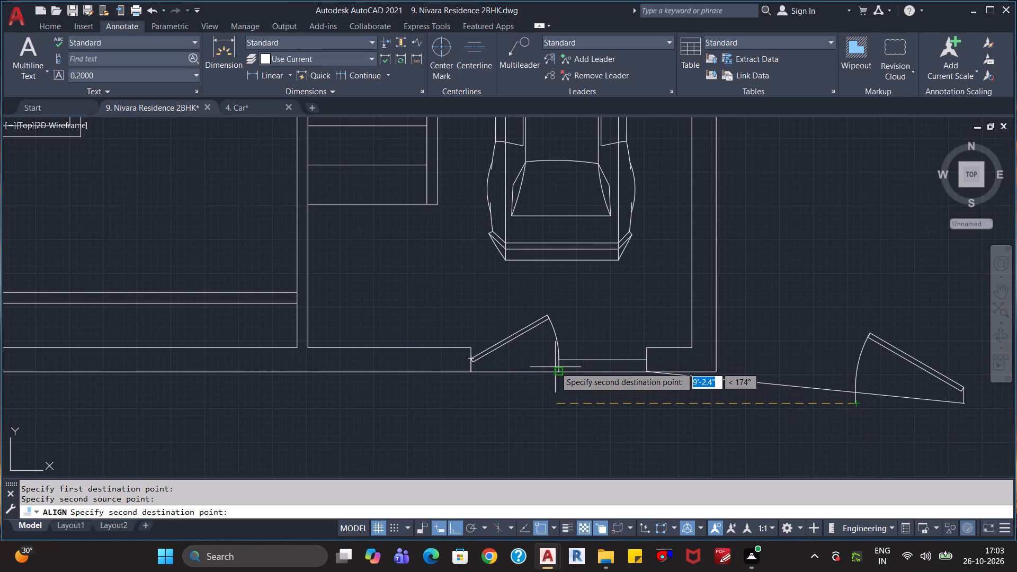
{"action": "left_click", "coordinate": [555, 369]}
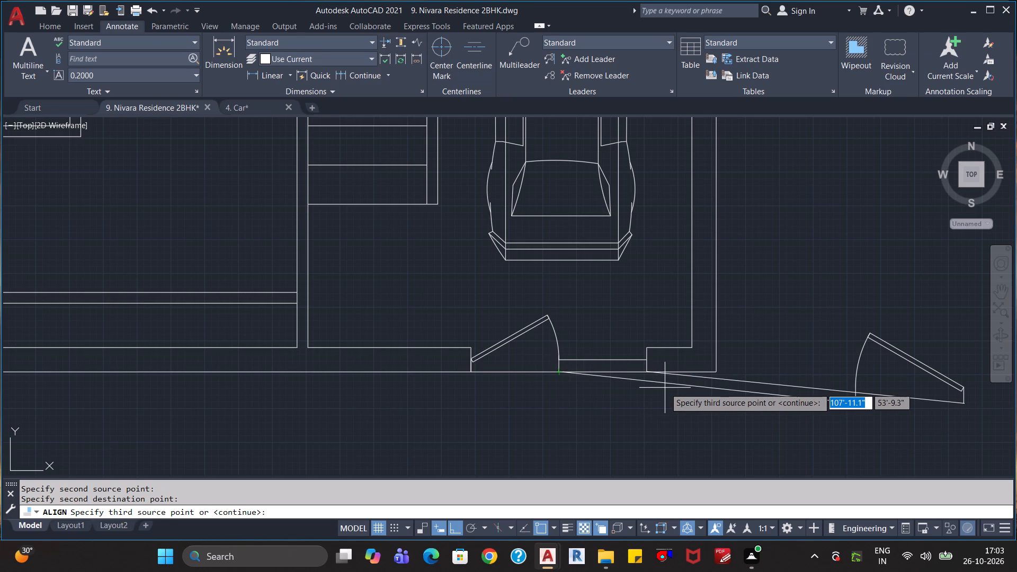
{"action": "key", "text": "Return"}
{"action": "key", "text": "y"}
{"action": "key", "text": "Return"}
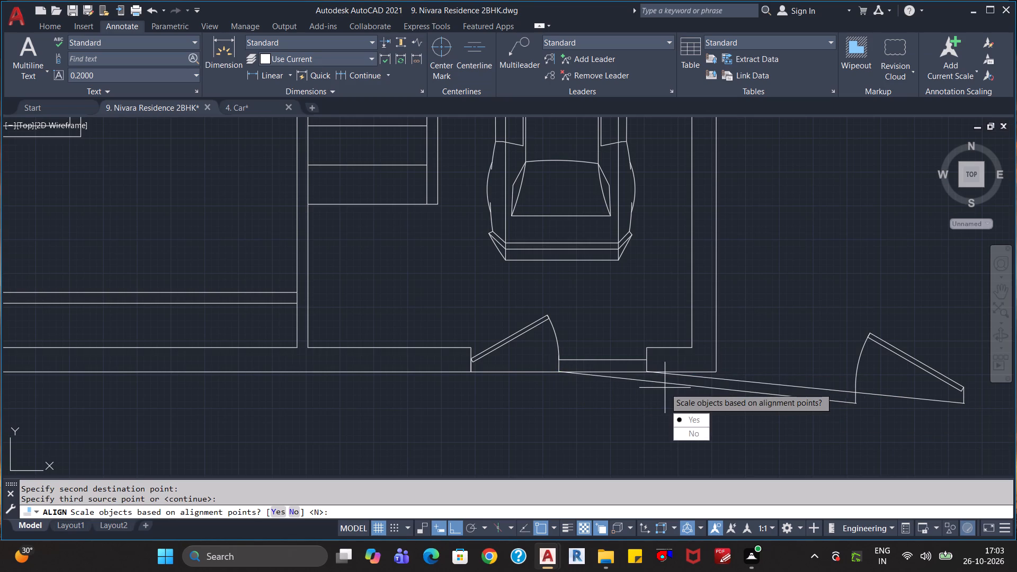
Trim the centre line across the opening's east half and the outer wall line across both halves, and leave Trim.
{"action": "scroll", "coordinate": [665, 389], "scroll_direction": "down", "scroll_amount": 2}
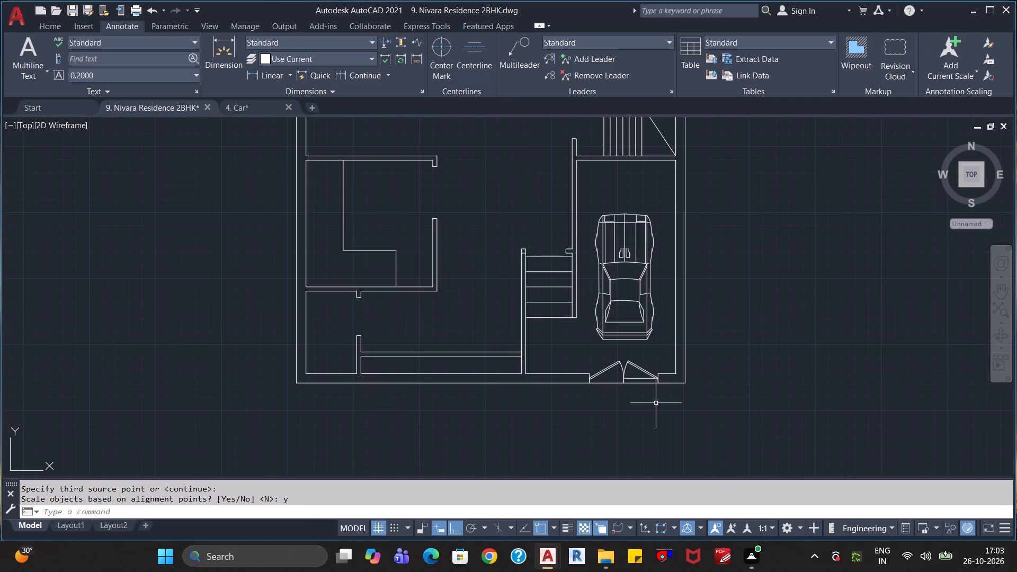
{"action": "scroll", "coordinate": [641, 396], "scroll_direction": "up", "scroll_amount": 1}
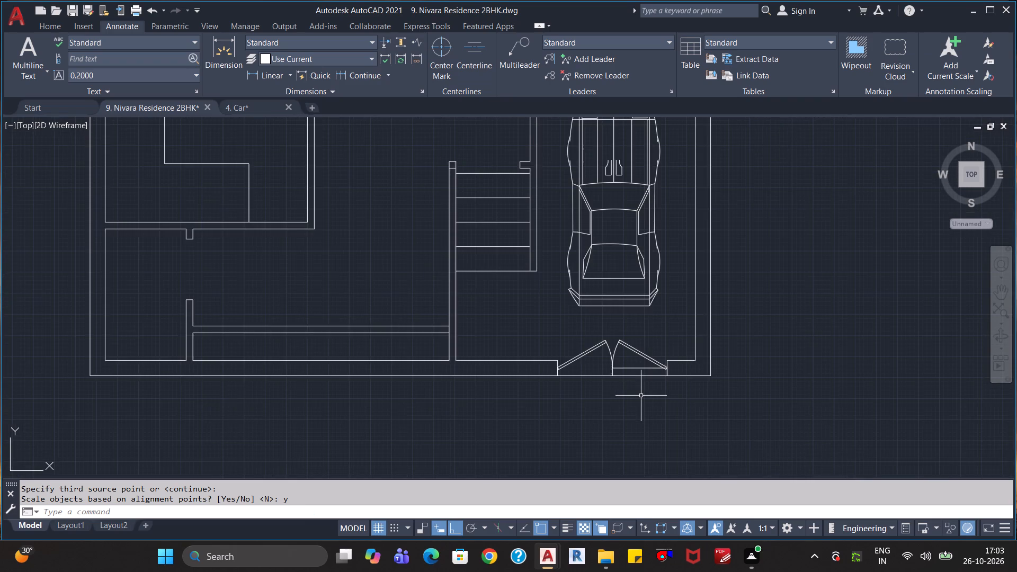
{"action": "scroll", "coordinate": [641, 396], "scroll_direction": "up", "scroll_amount": 1}
{"action": "type", "text": "tr"}
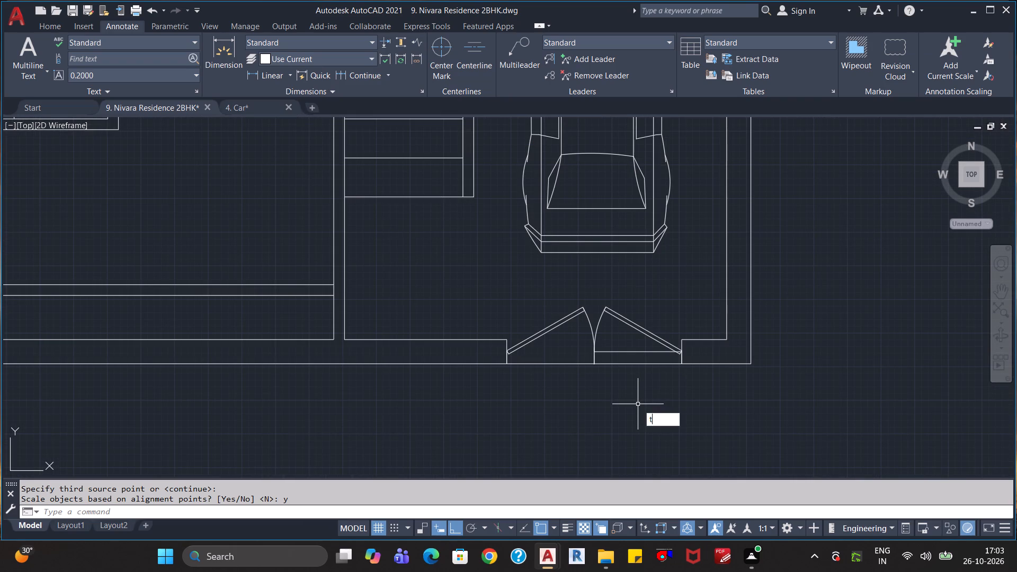
{"action": "key", "text": "Return"}
{"action": "left_click", "coordinate": [628, 401]}
{"action": "left_click", "coordinate": [614, 349]}
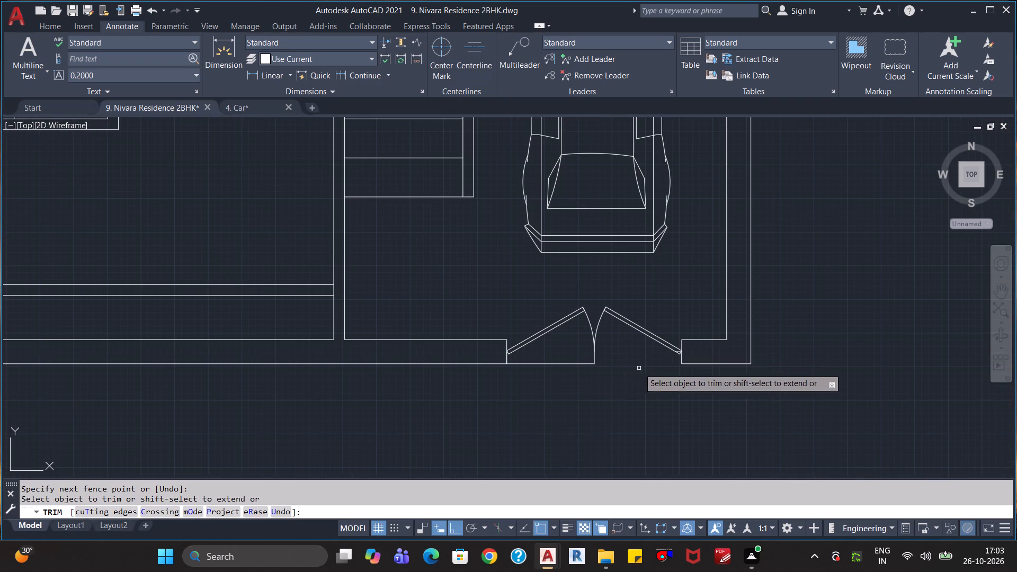
{"action": "left_click", "coordinate": [566, 370]}
{"action": "left_click", "coordinate": [556, 355]}
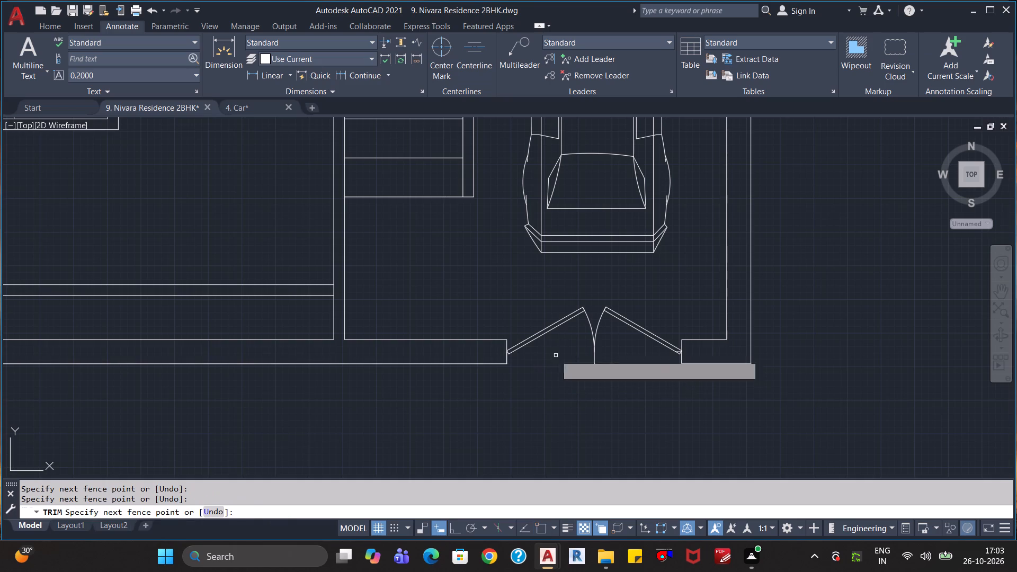
{"action": "left_click", "coordinate": [594, 361]}
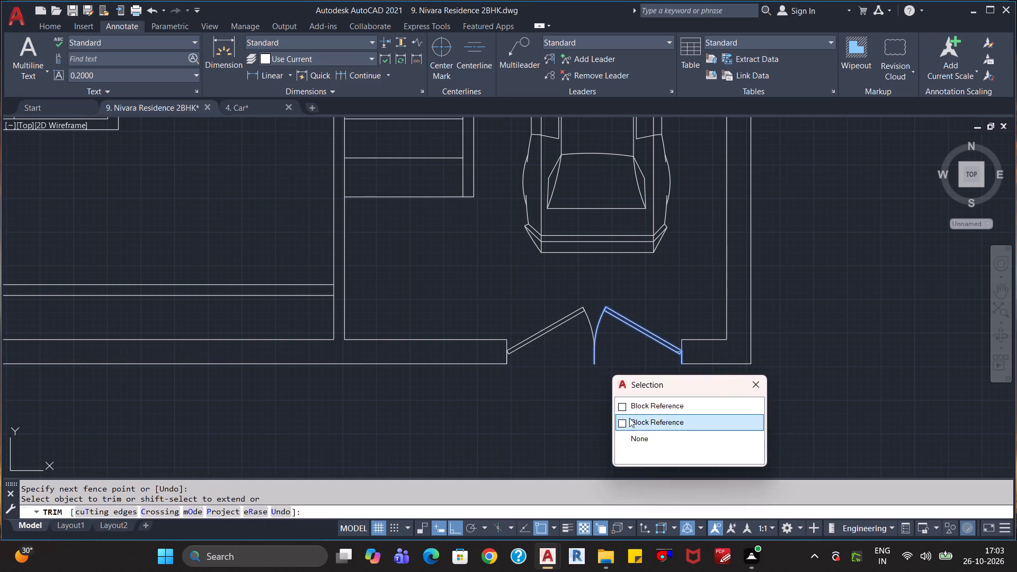
{"action": "left_click", "coordinate": [641, 438]}
{"action": "key", "text": "Escape"}
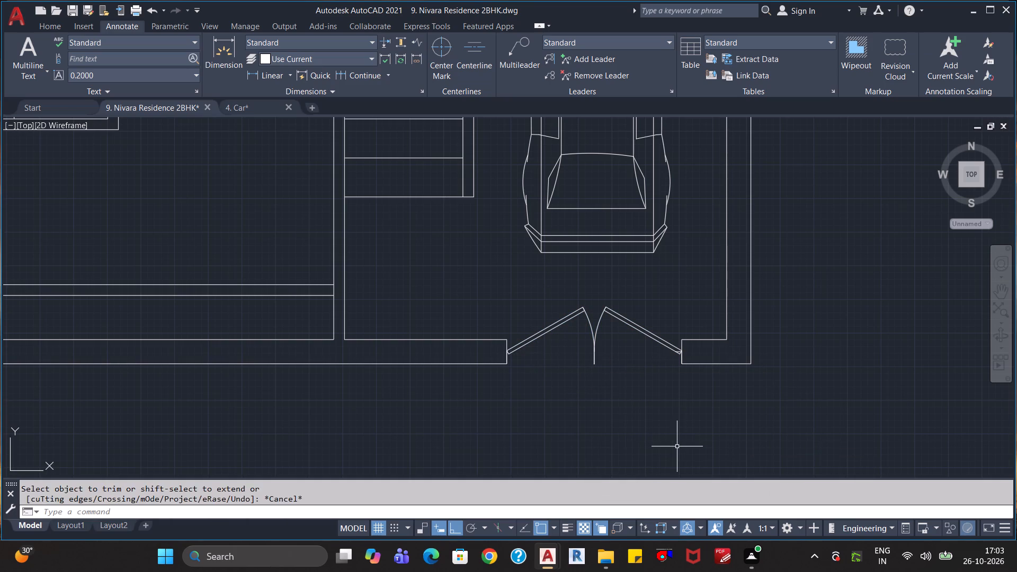
{"action": "key", "text": "Escape"}
{"action": "key", "text": "Escape"}
{"action": "key", "text": "Escape"}
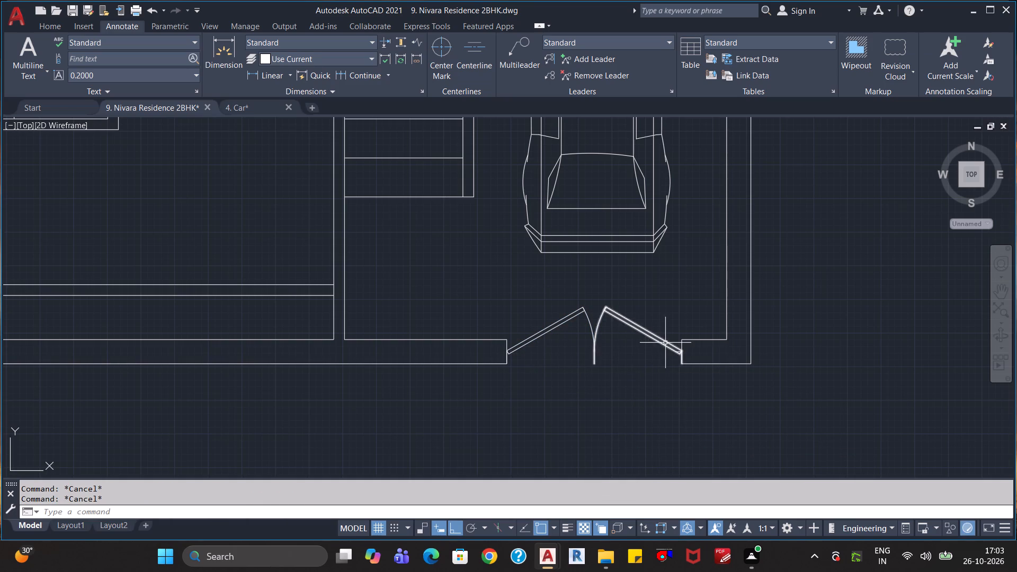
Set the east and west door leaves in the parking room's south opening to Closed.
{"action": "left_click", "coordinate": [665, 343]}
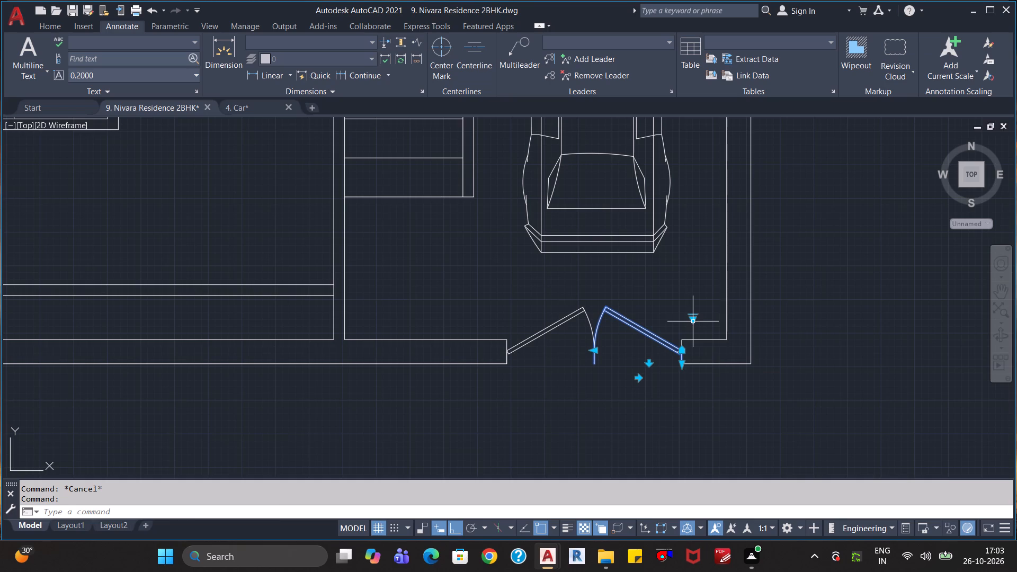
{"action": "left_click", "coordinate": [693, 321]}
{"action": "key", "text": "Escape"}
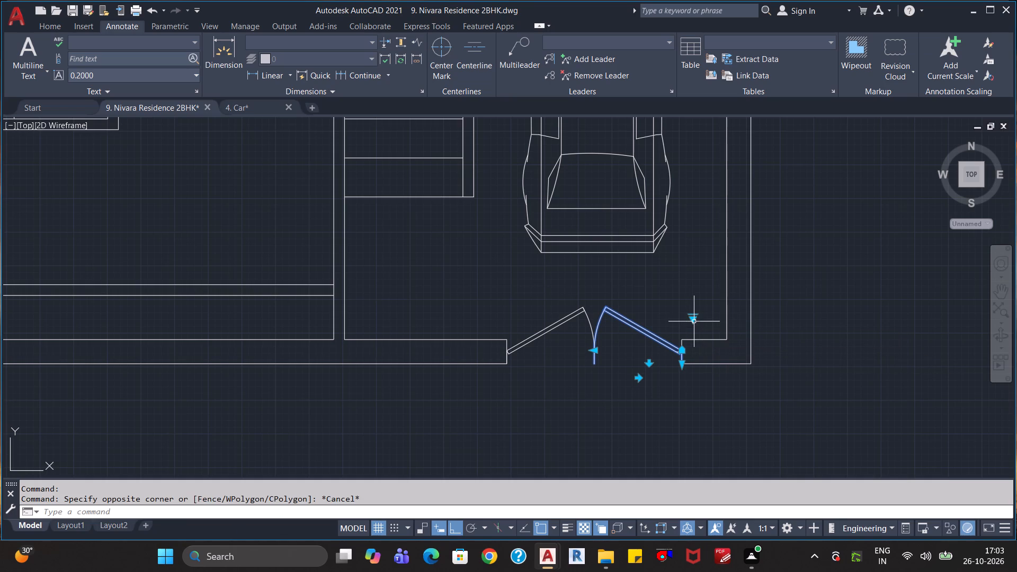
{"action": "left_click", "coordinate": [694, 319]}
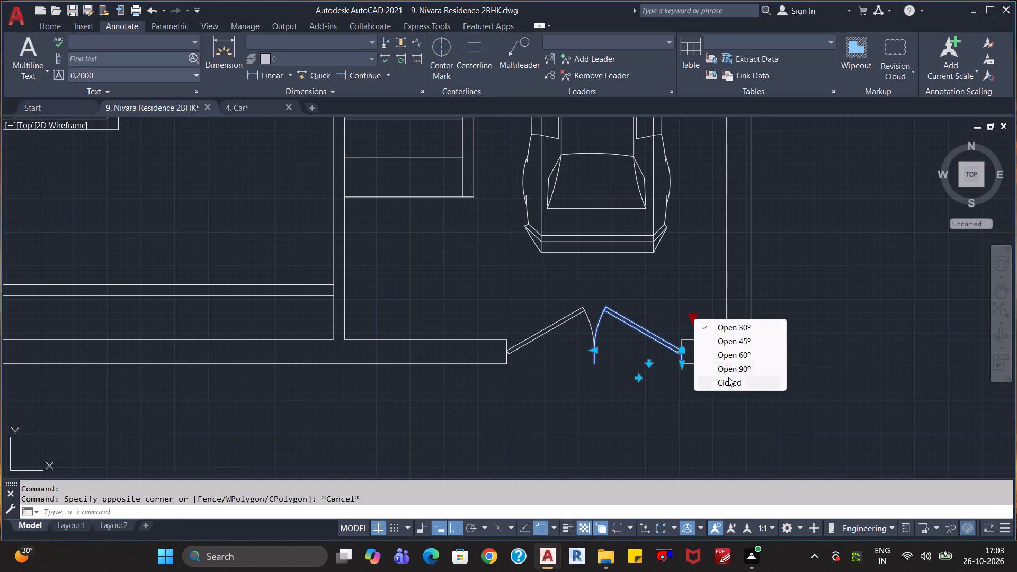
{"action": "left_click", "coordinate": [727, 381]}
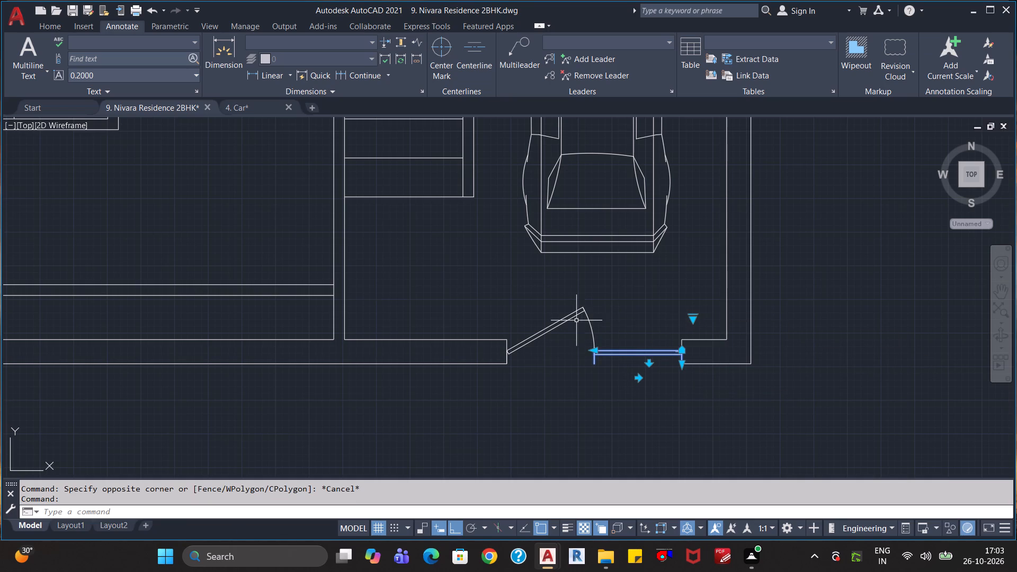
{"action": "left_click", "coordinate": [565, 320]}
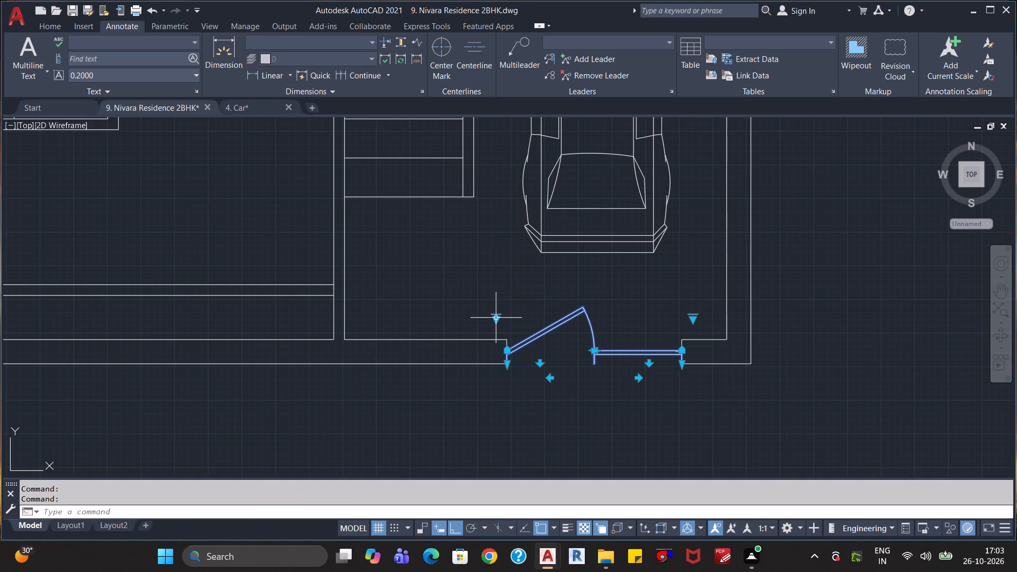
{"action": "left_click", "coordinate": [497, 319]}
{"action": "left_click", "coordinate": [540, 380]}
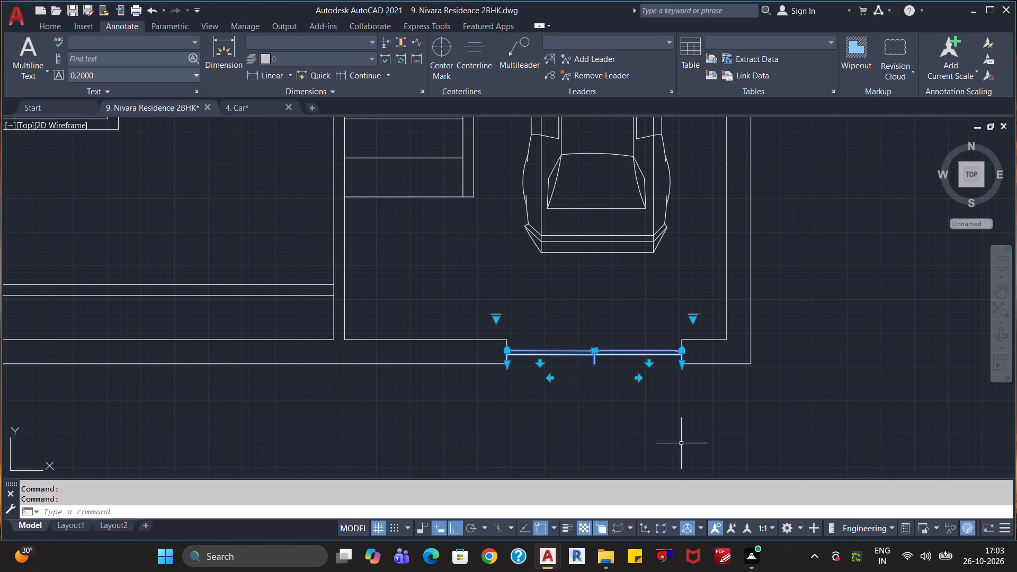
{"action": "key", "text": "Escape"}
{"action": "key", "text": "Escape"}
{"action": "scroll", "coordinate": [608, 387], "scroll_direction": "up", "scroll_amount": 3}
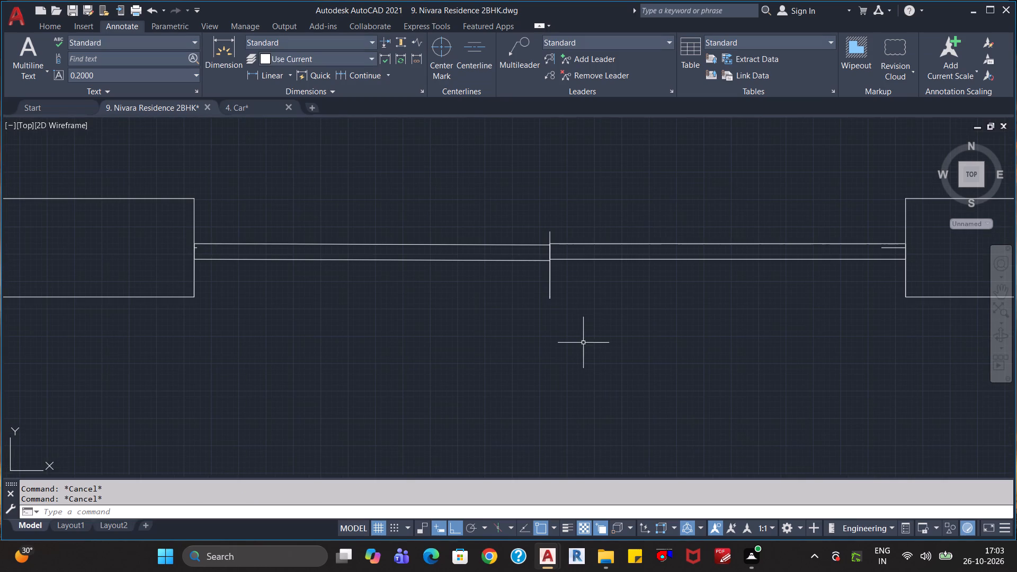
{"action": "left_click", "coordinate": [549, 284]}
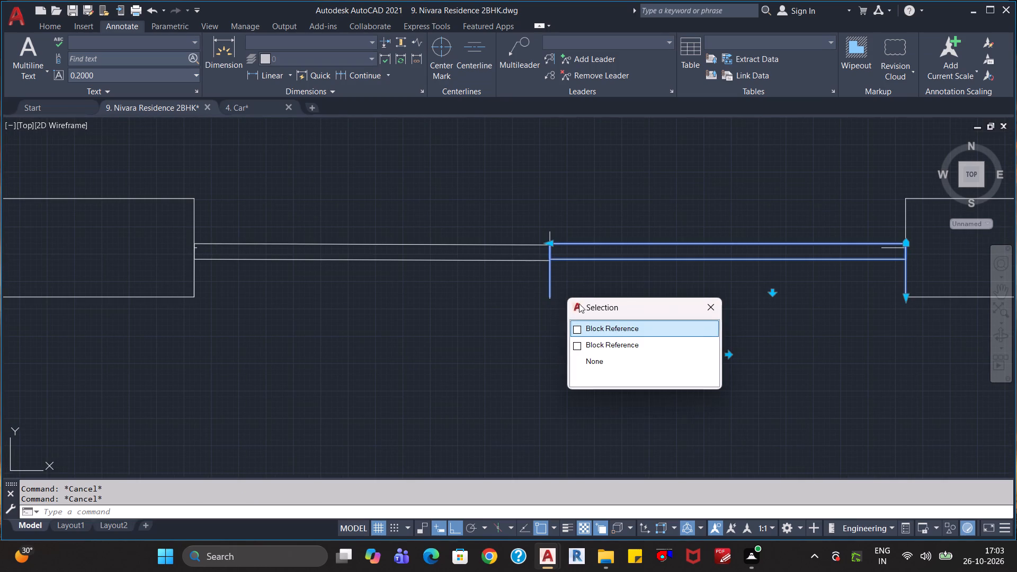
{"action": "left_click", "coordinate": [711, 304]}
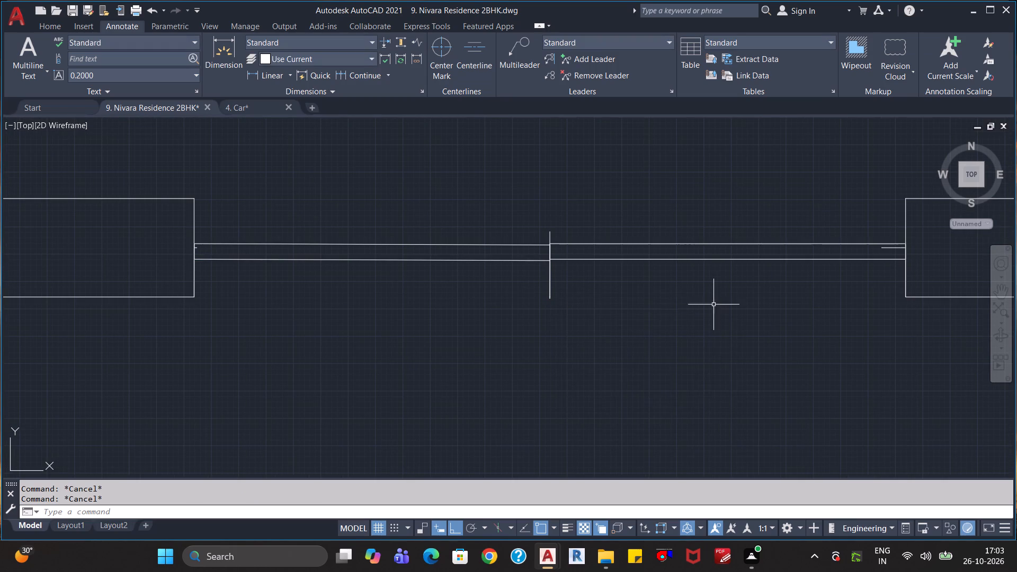
Set the east and west leaves of the parking room's double door to Open 90º.
{"action": "scroll", "coordinate": [727, 330], "scroll_direction": "down", "scroll_amount": 2}
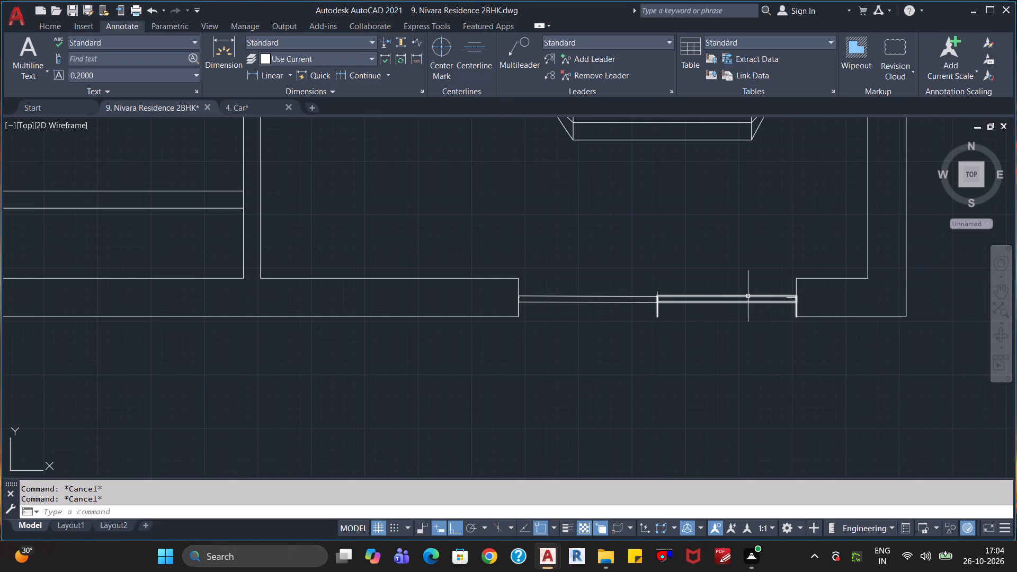
{"action": "left_click", "coordinate": [748, 296]}
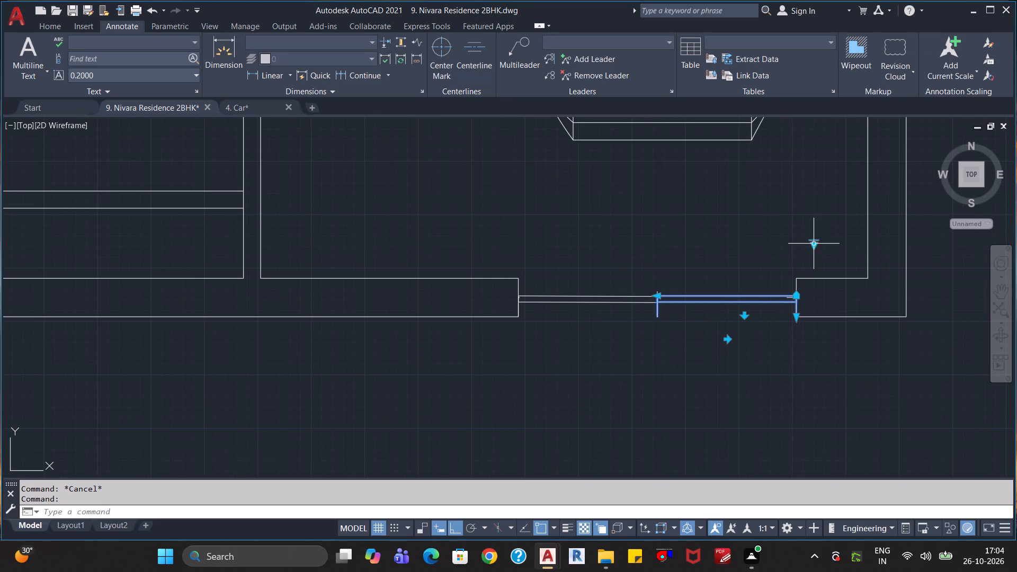
{"action": "left_click", "coordinate": [812, 246]}
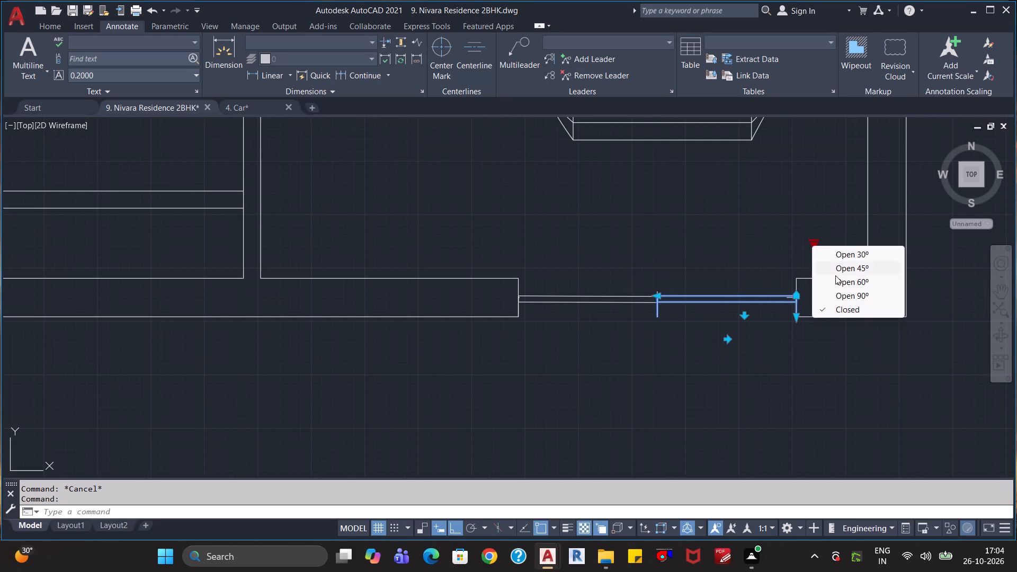
{"action": "left_click", "coordinate": [835, 293]}
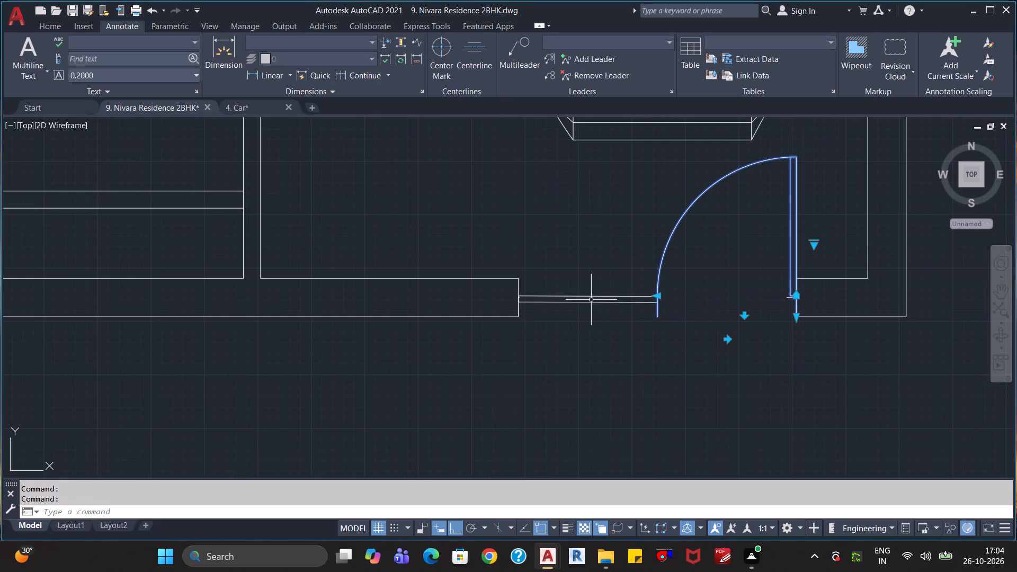
{"action": "left_click", "coordinate": [591, 300]}
{"action": "left_click", "coordinate": [599, 293]}
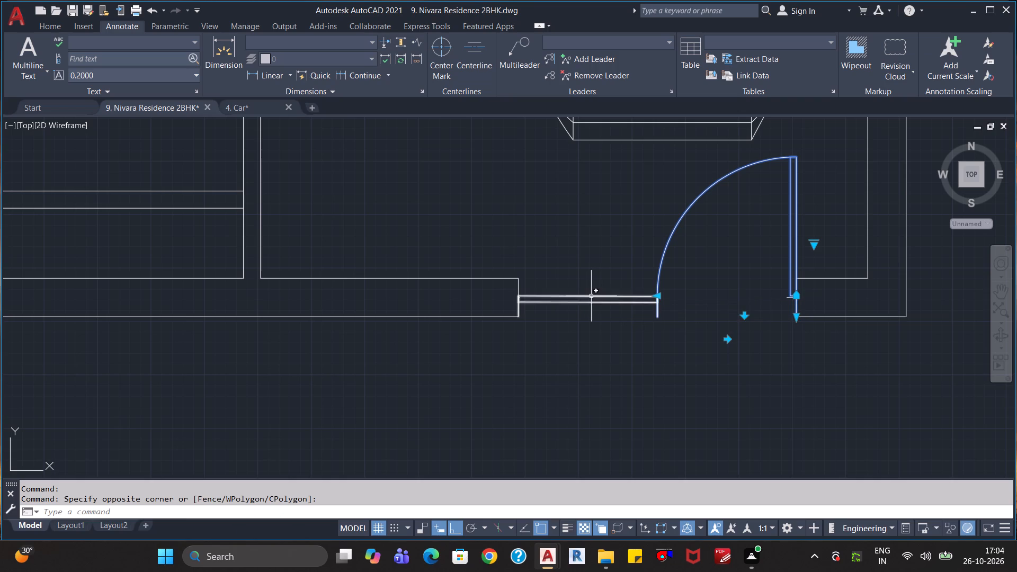
{"action": "left_click", "coordinate": [591, 296]}
{"action": "left_click", "coordinate": [499, 247]}
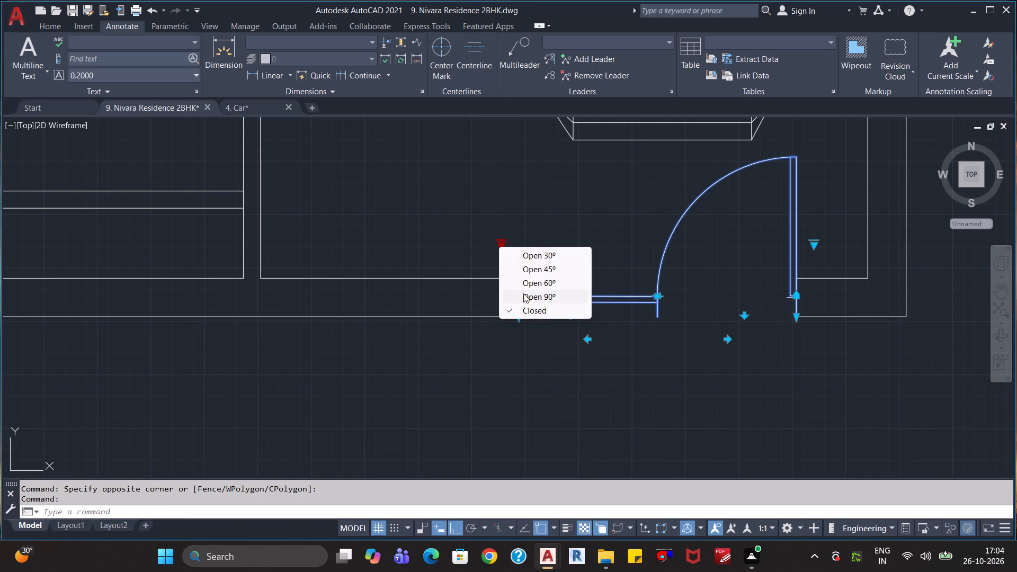
{"action": "left_click", "coordinate": [523, 293]}
{"action": "scroll", "coordinate": [605, 319], "scroll_direction": "down", "scroll_amount": 2}
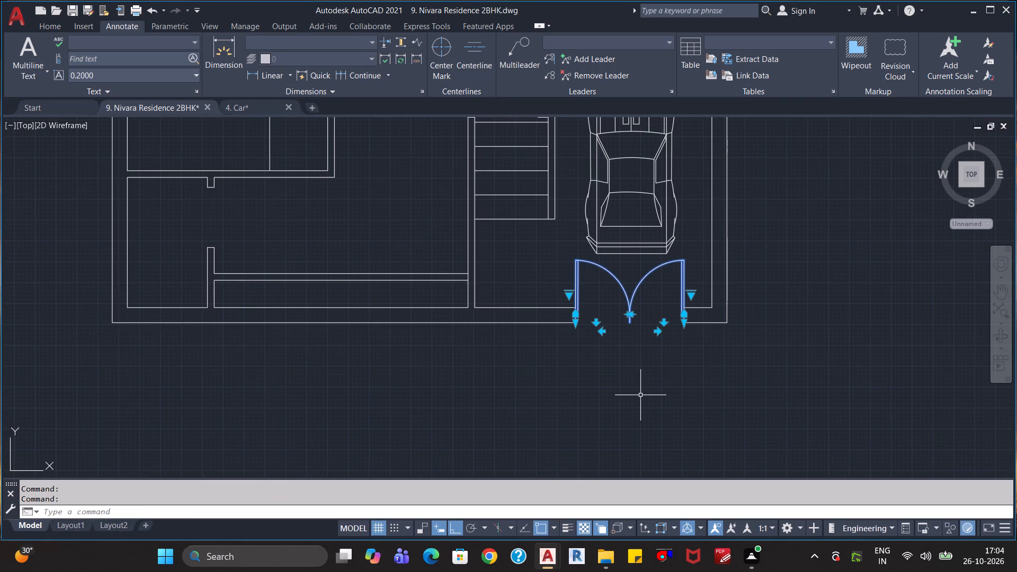
{"action": "key", "text": "Escape"}
{"action": "key", "text": "Escape"}
Examine the double door in the parking room's south wall, up close and within the whole floor plan.
{"action": "scroll", "coordinate": [645, 401], "scroll_direction": "down", "scroll_amount": 2}
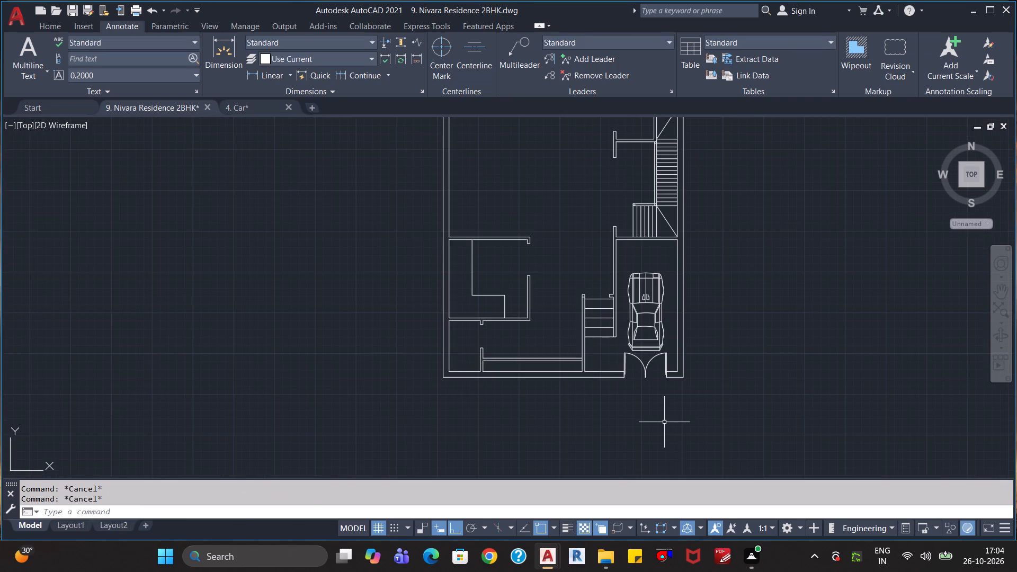
{"action": "scroll", "coordinate": [664, 422], "scroll_direction": "up", "scroll_amount": 1}
{"action": "scroll", "coordinate": [657, 379], "scroll_direction": "up", "scroll_amount": 1}
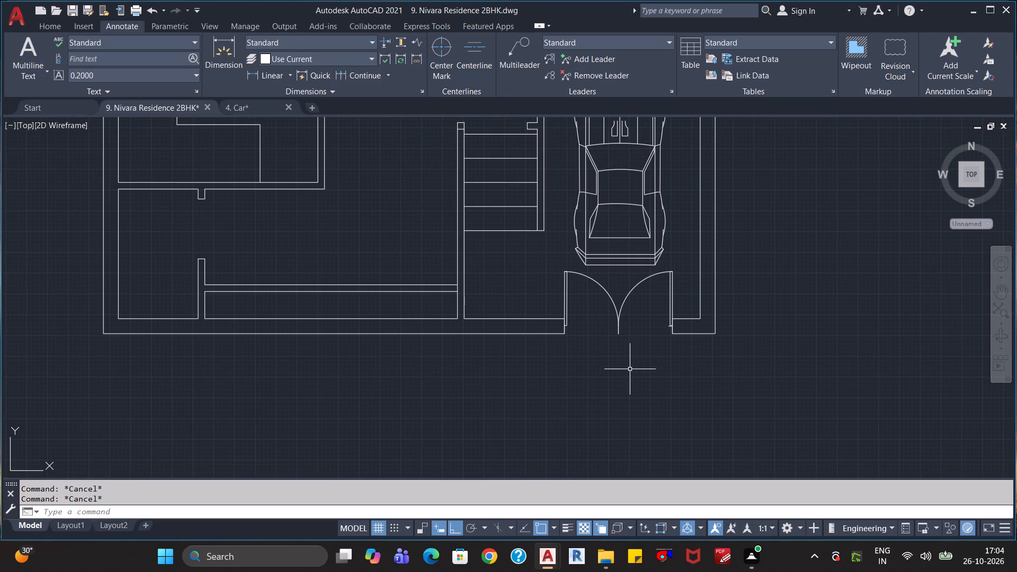
{"action": "middle_click_drag", "start_coordinate": [630, 369], "coordinate": [639, 419]}
{"action": "scroll", "coordinate": [640, 416], "scroll_direction": "up", "scroll_amount": 1}
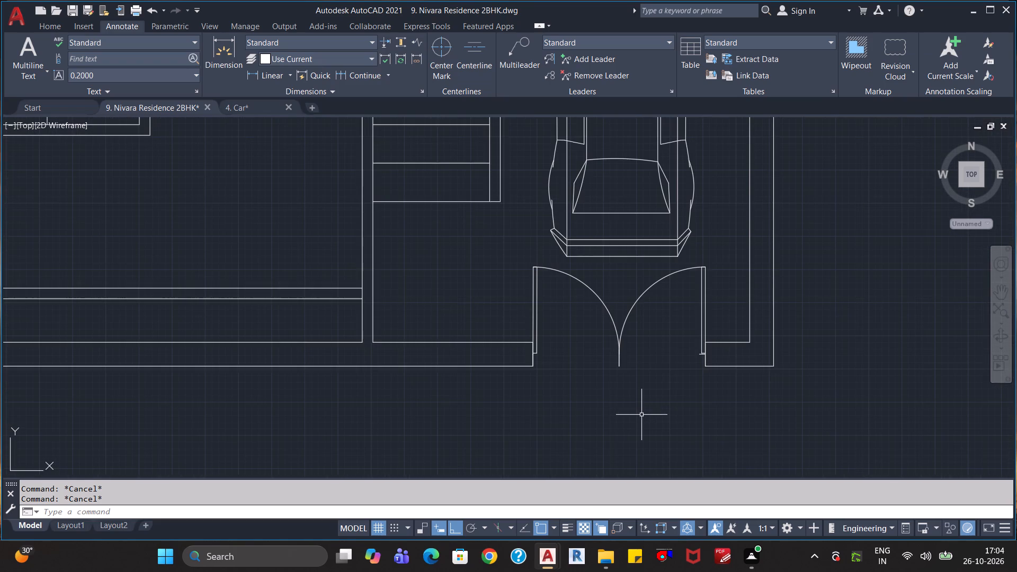
{"action": "scroll", "coordinate": [641, 415], "scroll_direction": "down", "scroll_amount": 2}
{"action": "key", "text": "Escape"}
{"action": "key", "text": "Escape"}
{"action": "scroll", "coordinate": [641, 413], "scroll_direction": "down", "scroll_amount": 2}
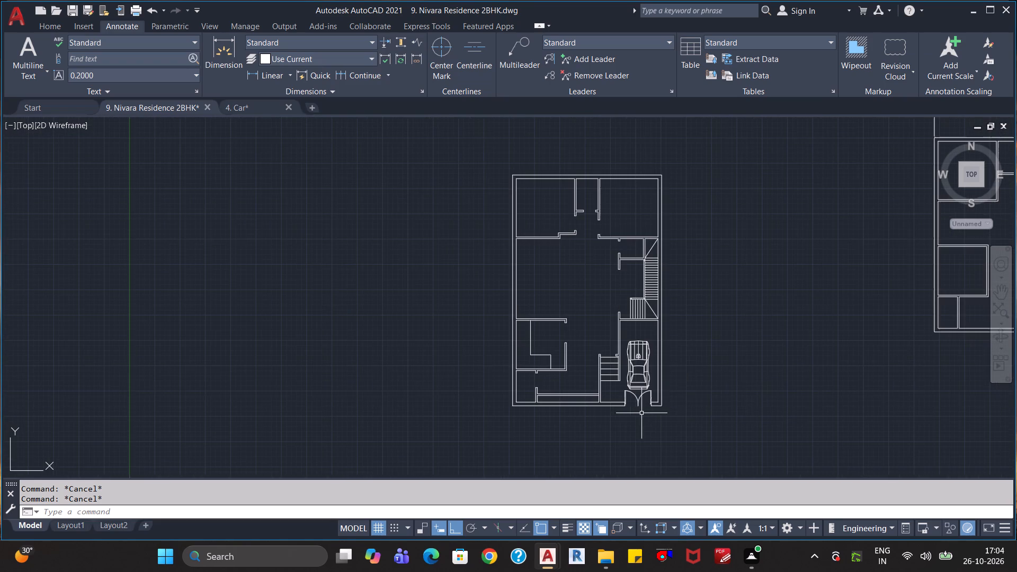
Save the Nivara Residence 2BHK drawing.
{"action": "middle_click_drag", "start_coordinate": [695, 382], "coordinate": [619, 407]}
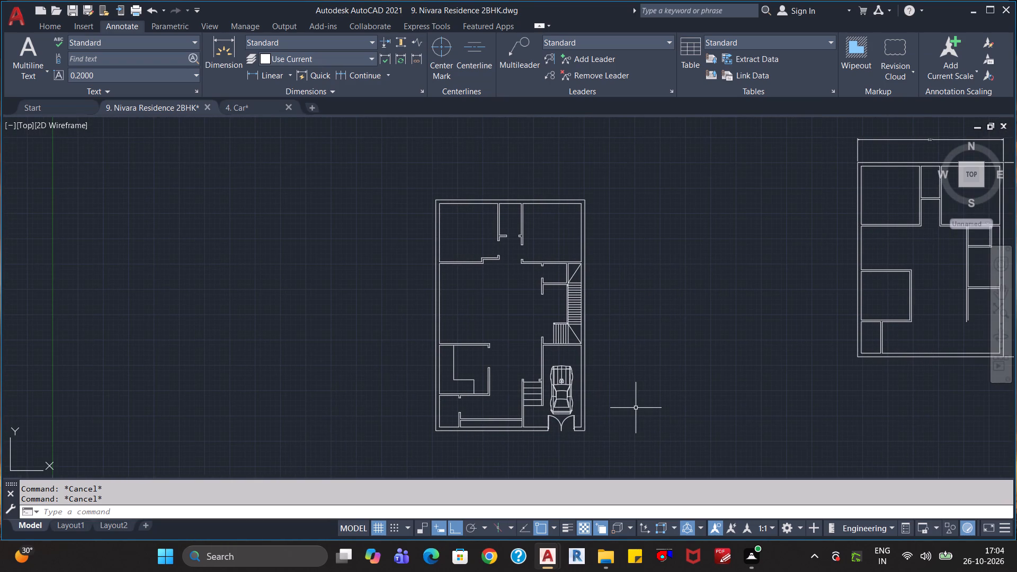
{"action": "key", "text": "ctrl+s"}
Move the car north inside the parking room, away from the double door, by about 1'-8".
{"action": "scroll", "coordinate": [648, 396], "scroll_direction": "down", "scroll_amount": 1}
{"action": "scroll", "coordinate": [649, 396], "scroll_direction": "up", "scroll_amount": 3}
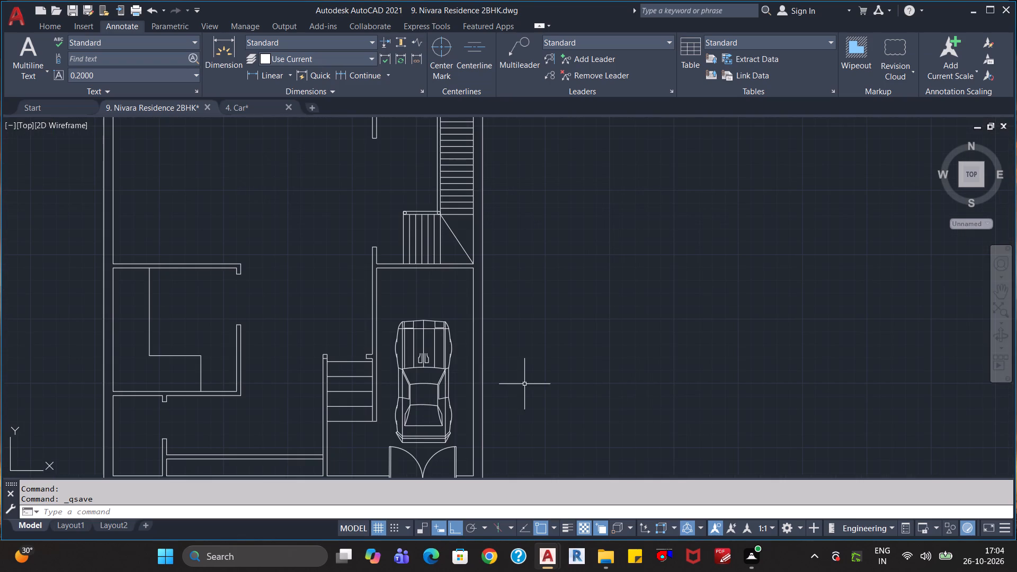
{"action": "left_click", "coordinate": [438, 377]}
{"action": "left_click", "coordinate": [430, 399]}
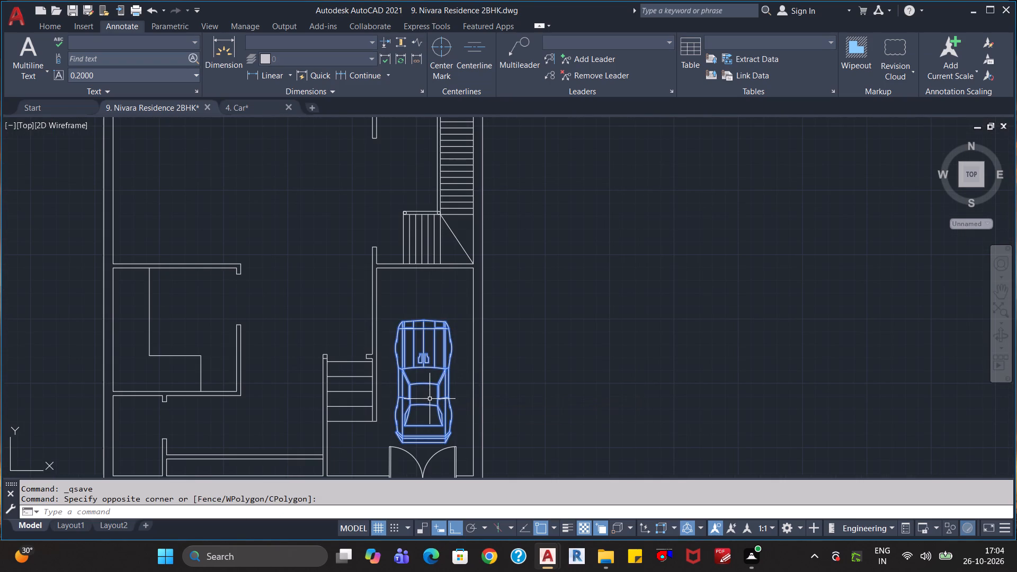
{"action": "key", "text": "m"}
{"action": "key", "text": "Return"}
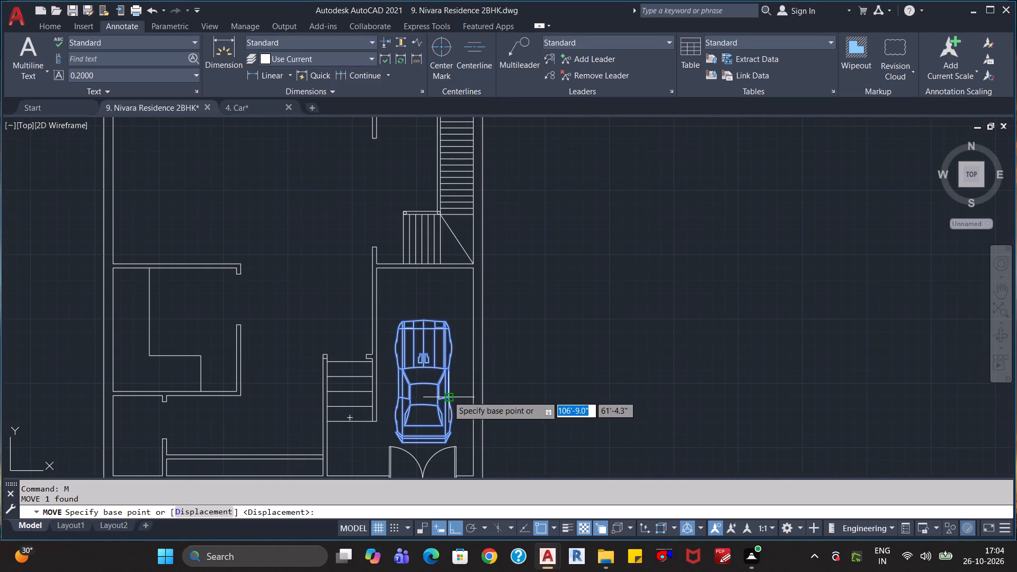
{"action": "left_click", "coordinate": [441, 404]}
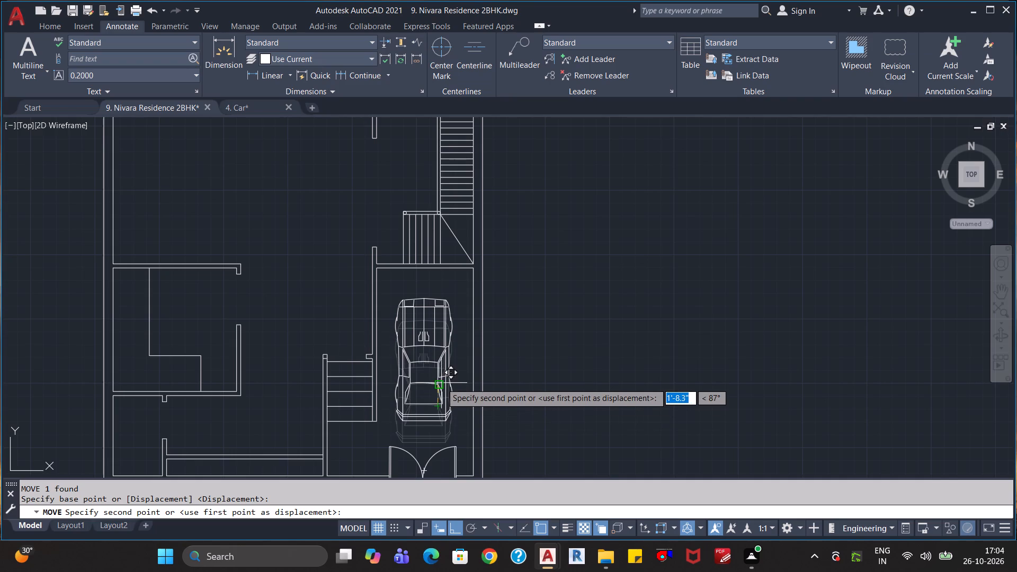
{"action": "left_click", "coordinate": [441, 381]}
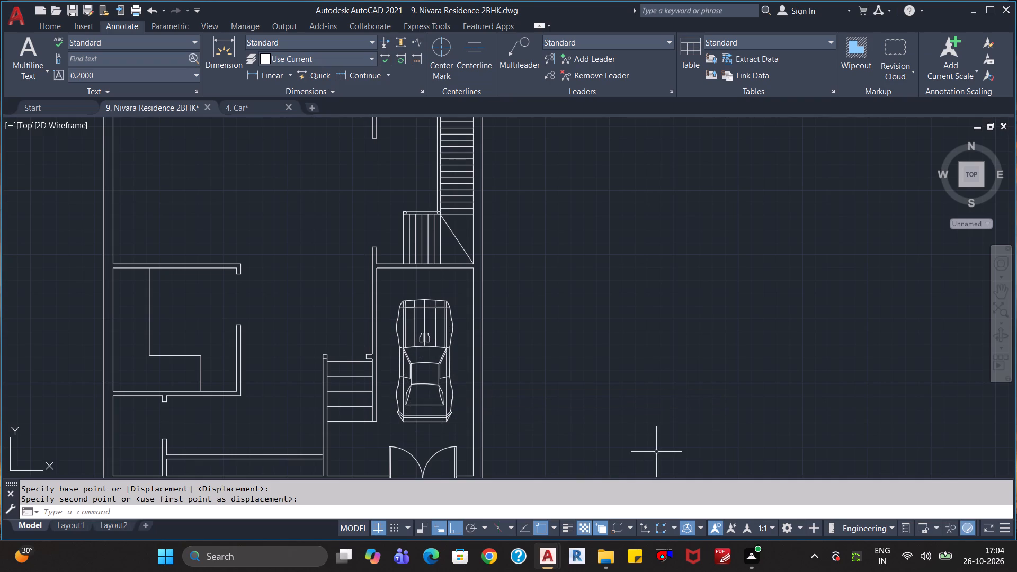
{"action": "key", "text": "Escape"}
{"action": "key", "text": "Escape"}
{"action": "key", "text": "Escape"}
Save the Nivara Residence 2BHK drawing with the moved car.
{"action": "scroll", "coordinate": [676, 433], "scroll_direction": "down", "scroll_amount": 1}
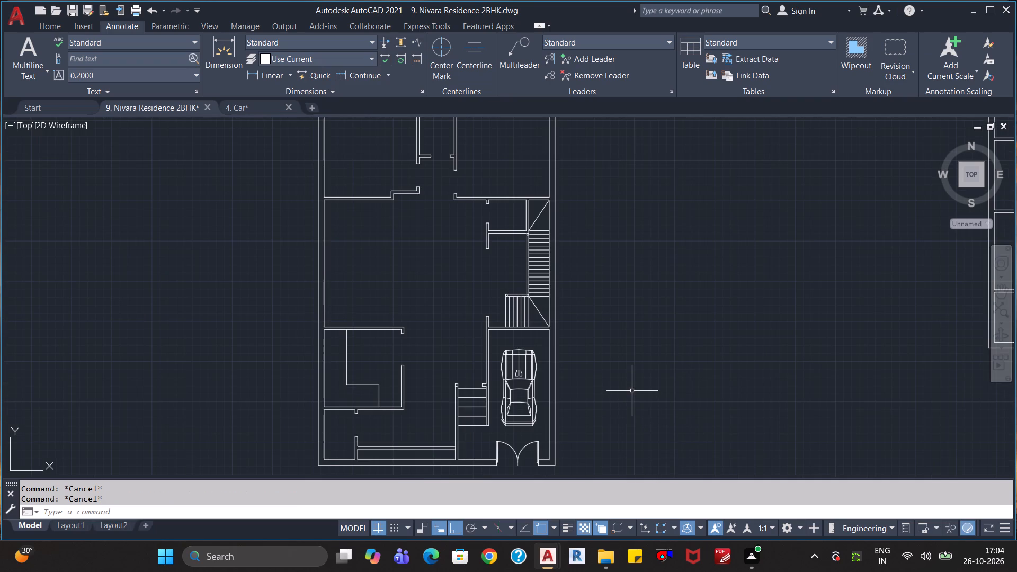
{"action": "key", "text": "Escape"}
{"action": "key", "text": "Escape"}
{"action": "scroll", "coordinate": [591, 366], "scroll_direction": "down", "scroll_amount": 1}
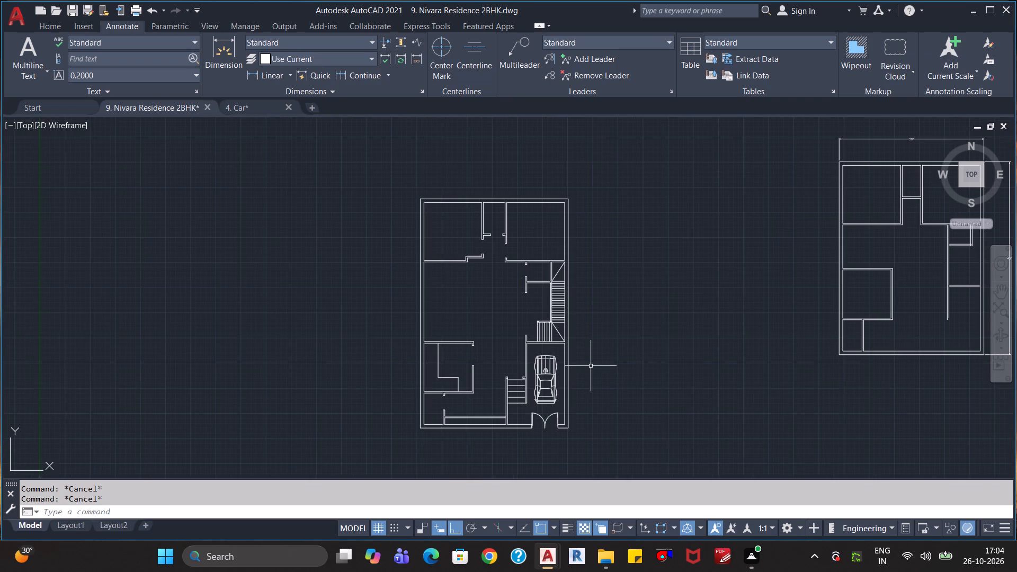
{"action": "scroll", "coordinate": [593, 381], "scroll_direction": "up", "scroll_amount": 1}
{"action": "key", "text": "ctrl+s"}
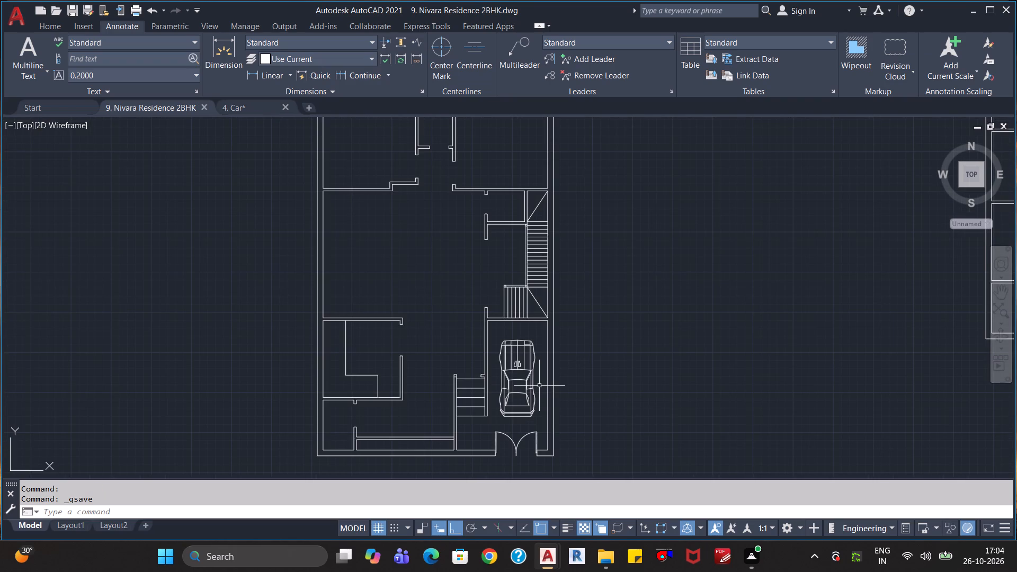
Open the toilet-plan drawing from the WC_Toilet folder inside Blocks and examine its toilet symbols.
{"action": "key", "text": "ctrl+o"}
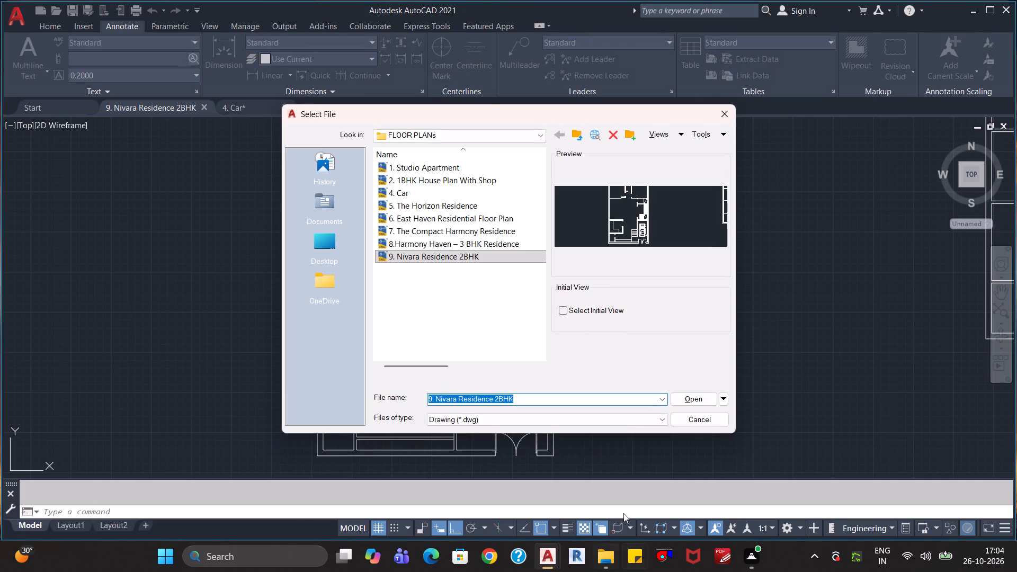
{"action": "left_click", "coordinate": [583, 129]}
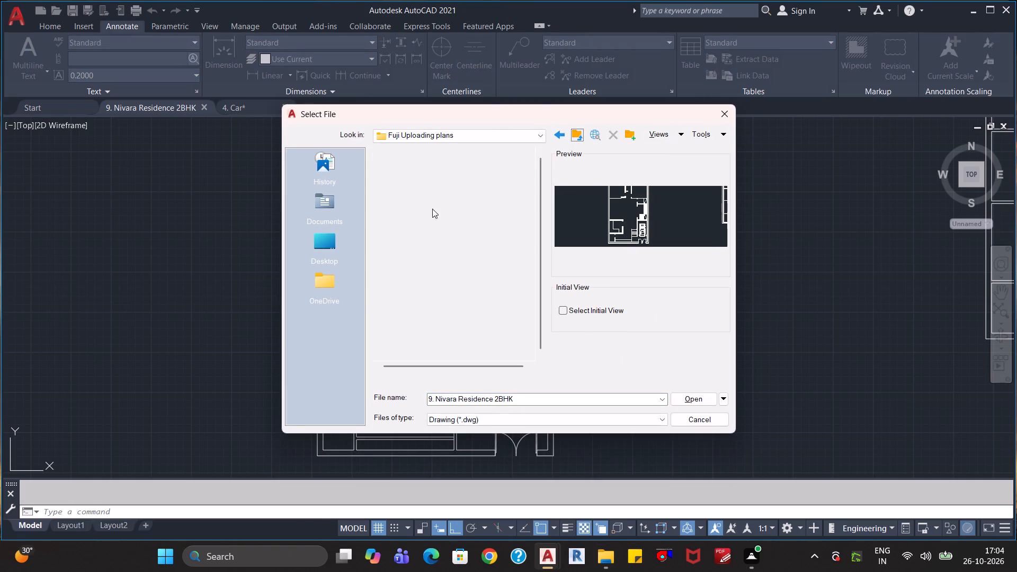
{"action": "double_click", "coordinate": [413, 172]}
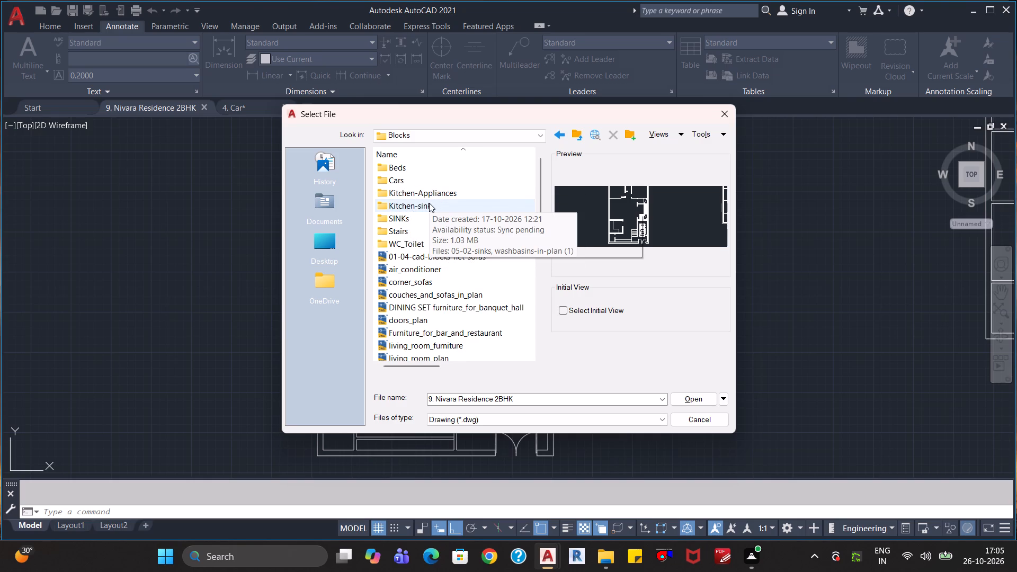
{"action": "double_click", "coordinate": [440, 240]}
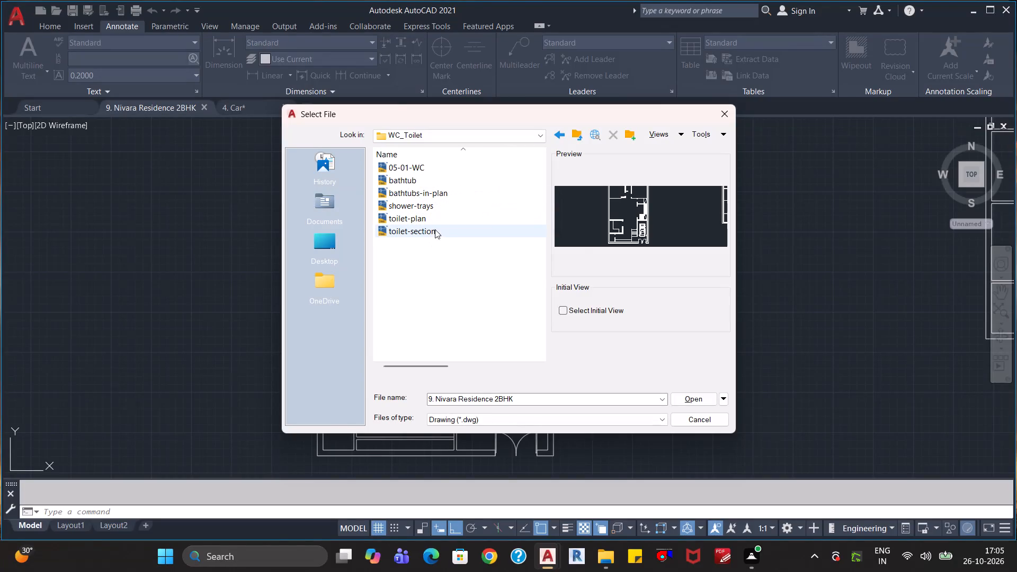
{"action": "left_click", "coordinate": [436, 226]}
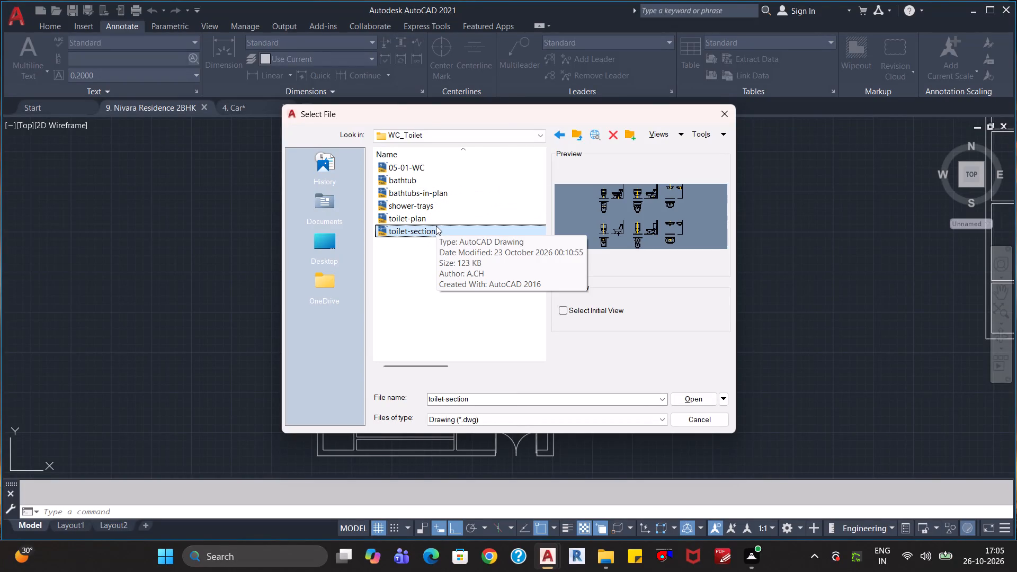
{"action": "left_click", "coordinate": [428, 221]}
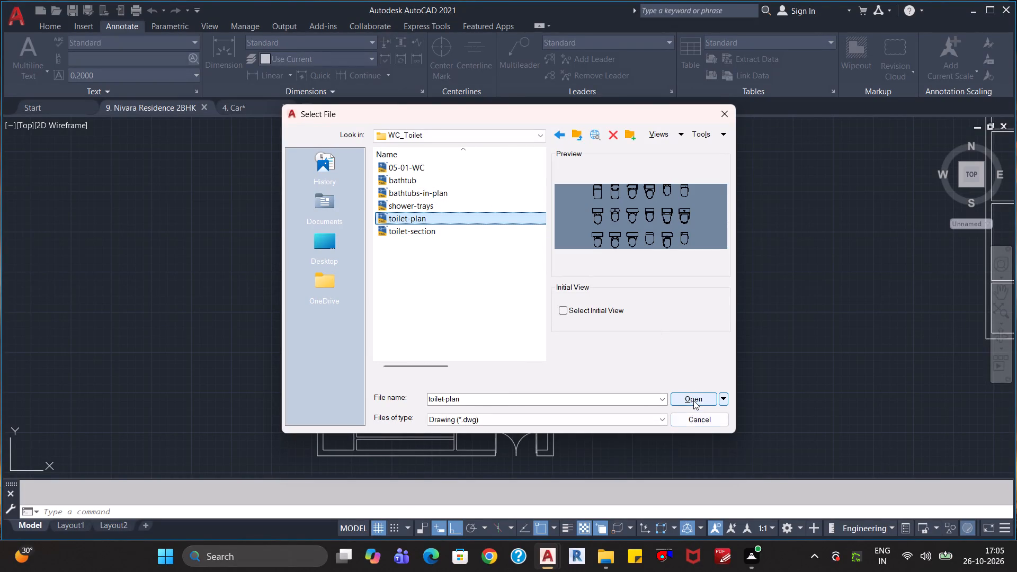
{"action": "left_click", "coordinate": [693, 400]}
{"action": "scroll", "coordinate": [397, 141], "scroll_direction": "down", "scroll_amount": 1}
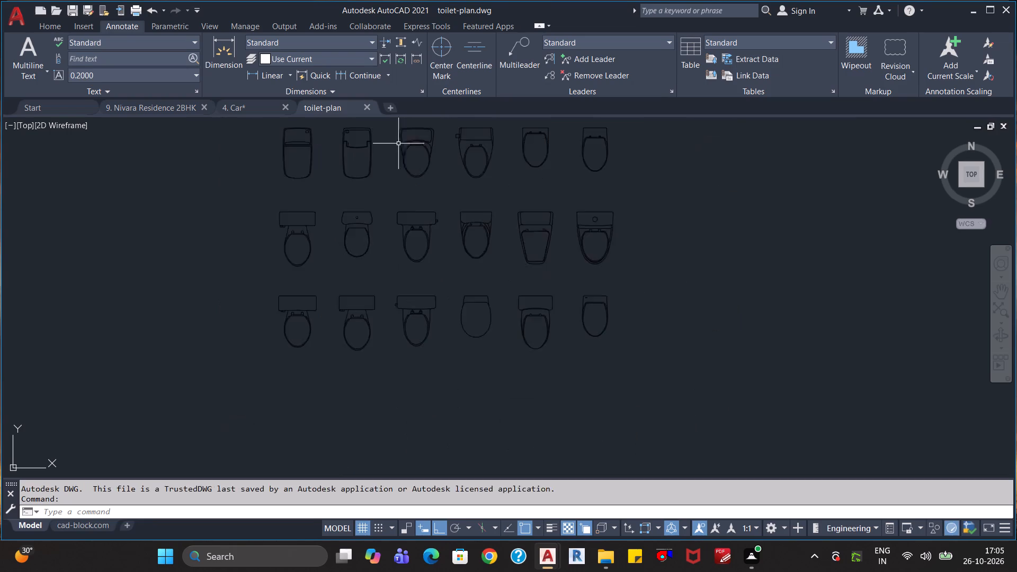
{"action": "scroll", "coordinate": [406, 156], "scroll_direction": "down", "scroll_amount": 1}
{"action": "scroll", "coordinate": [466, 258], "scroll_direction": "up", "scroll_amount": 1}
{"action": "middle_click_drag", "start_coordinate": [467, 242], "coordinate": [472, 342]}
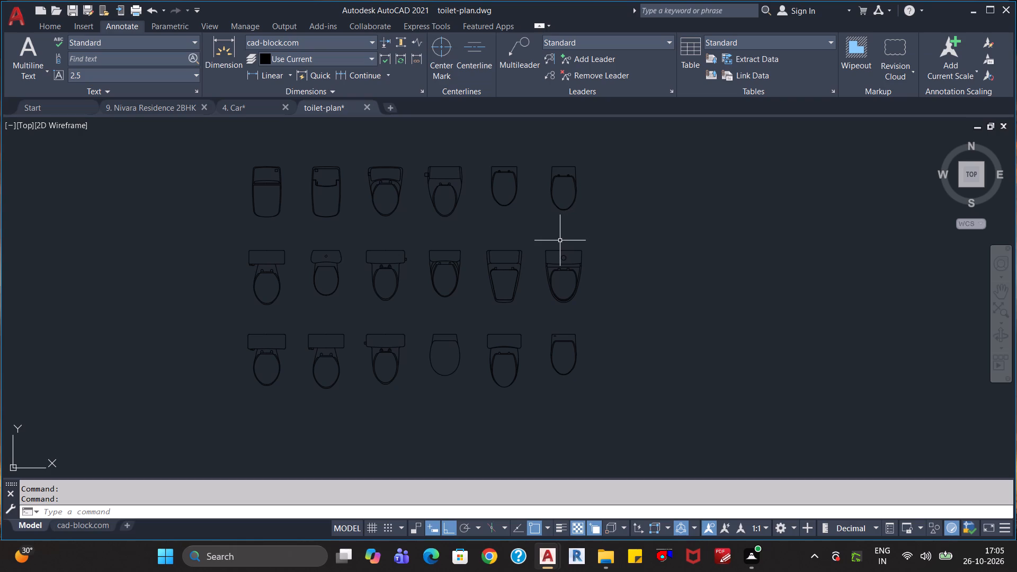
{"action": "scroll", "coordinate": [560, 242], "scroll_direction": "down", "scroll_amount": 1}
{"action": "scroll", "coordinate": [560, 242], "scroll_direction": "up", "scroll_amount": 1}
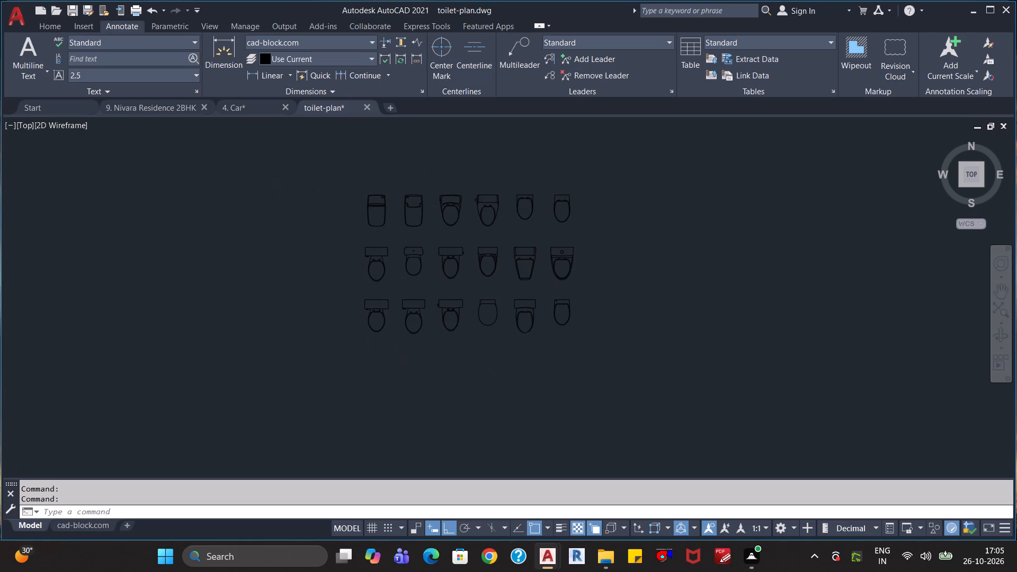
Look through the other drawings in the WC_Toilet folder and open 05-01-WC.
{"action": "key", "text": "ctrl+o"}
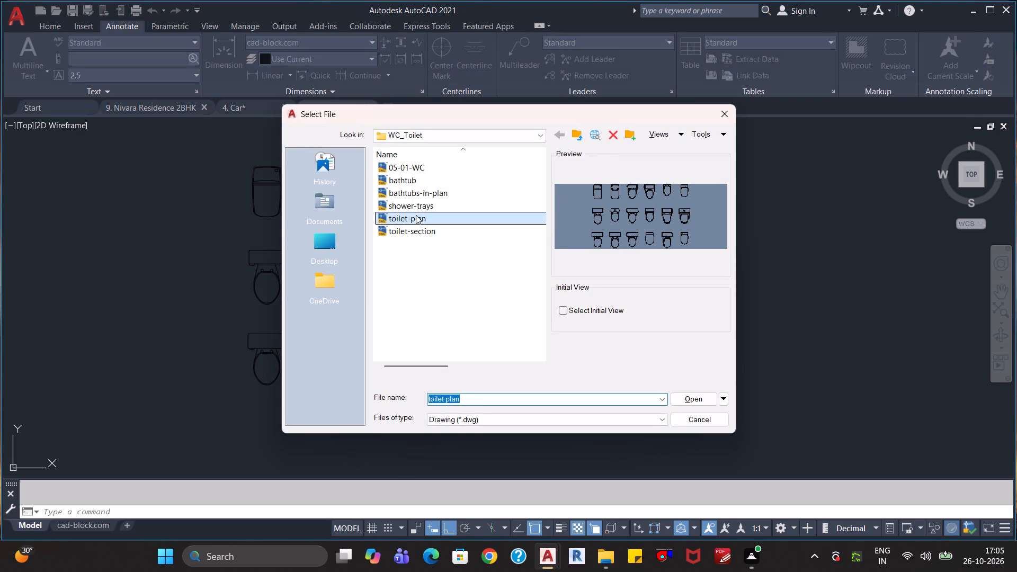
{"action": "left_click", "coordinate": [416, 190]}
{"action": "left_click", "coordinate": [418, 177]}
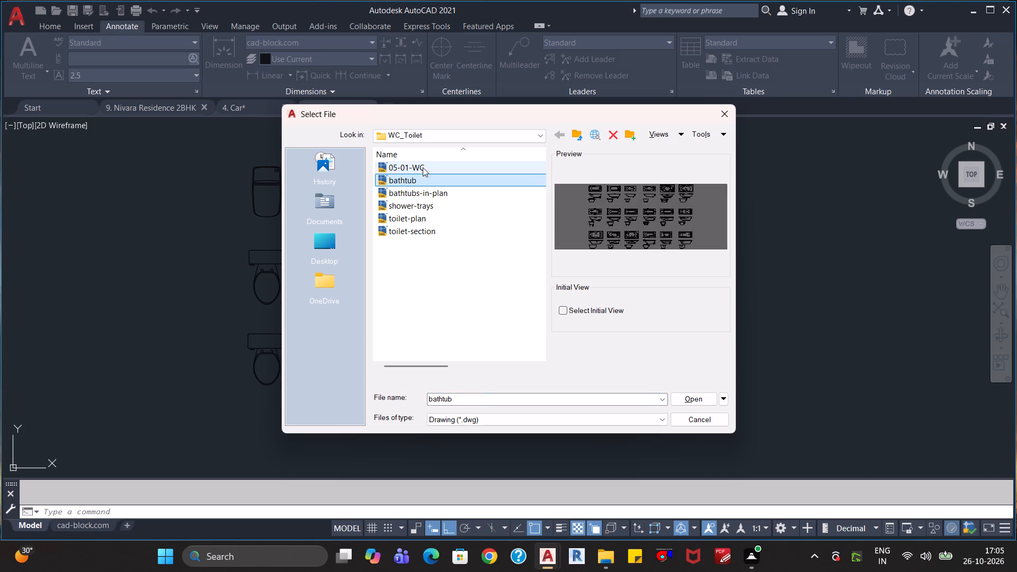
{"action": "left_click", "coordinate": [423, 163]}
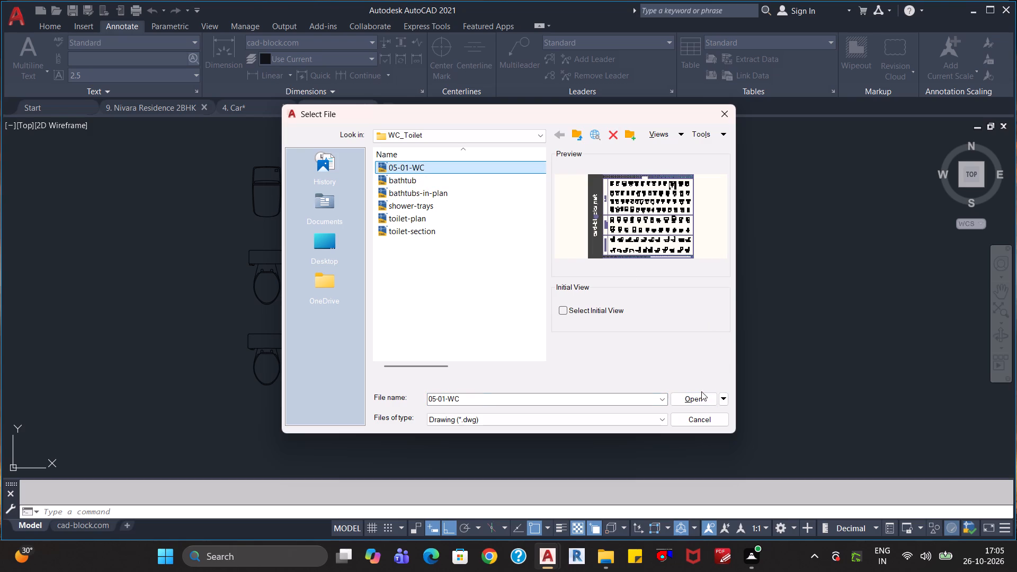
{"action": "left_click", "coordinate": [701, 392]}
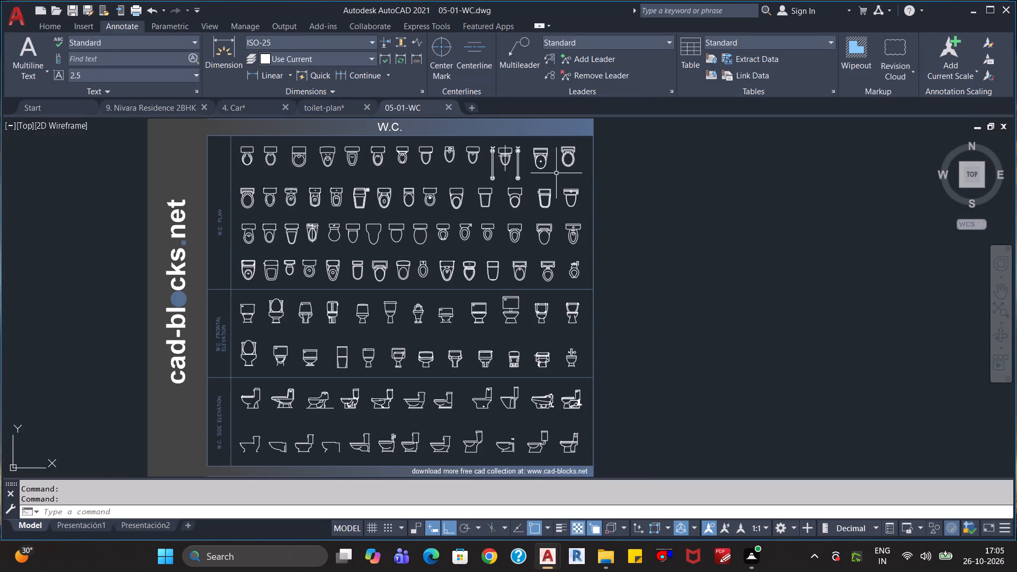
Copy the second-to-last toilet in the third row of the W.C. plan symbols to the clipboard.
{"action": "left_click", "coordinate": [553, 218]}
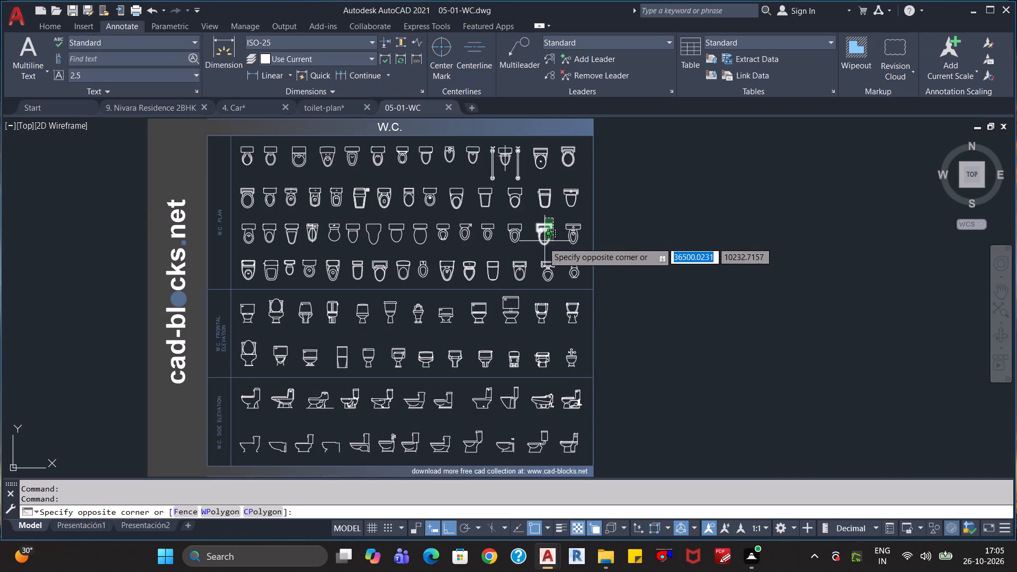
{"action": "left_click", "coordinate": [543, 242]}
{"action": "key", "text": "ctrl+c"}
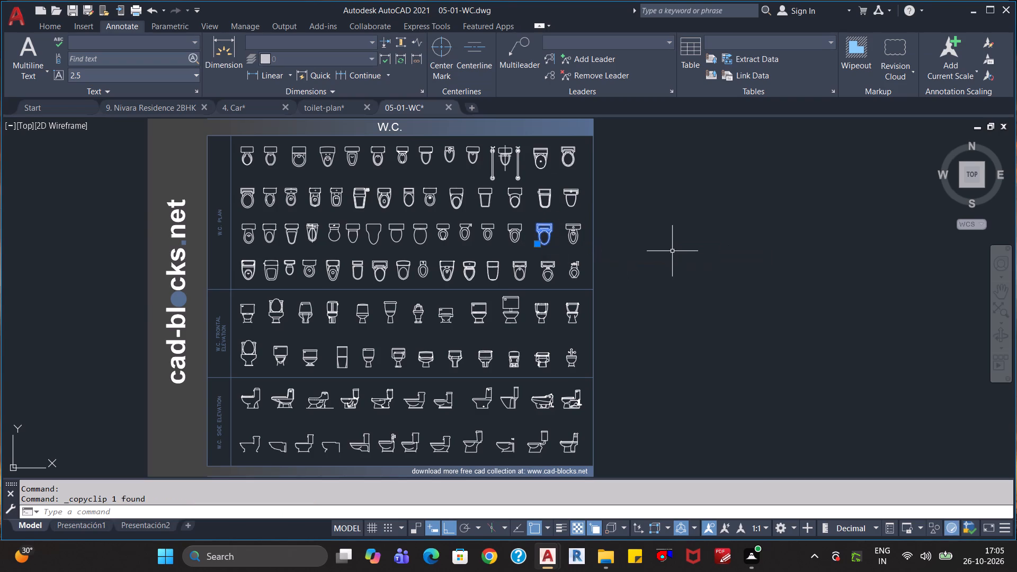
Close the toilet-plan and 4. Car drawings without saving their changes.
{"action": "left_click", "coordinate": [365, 110]}
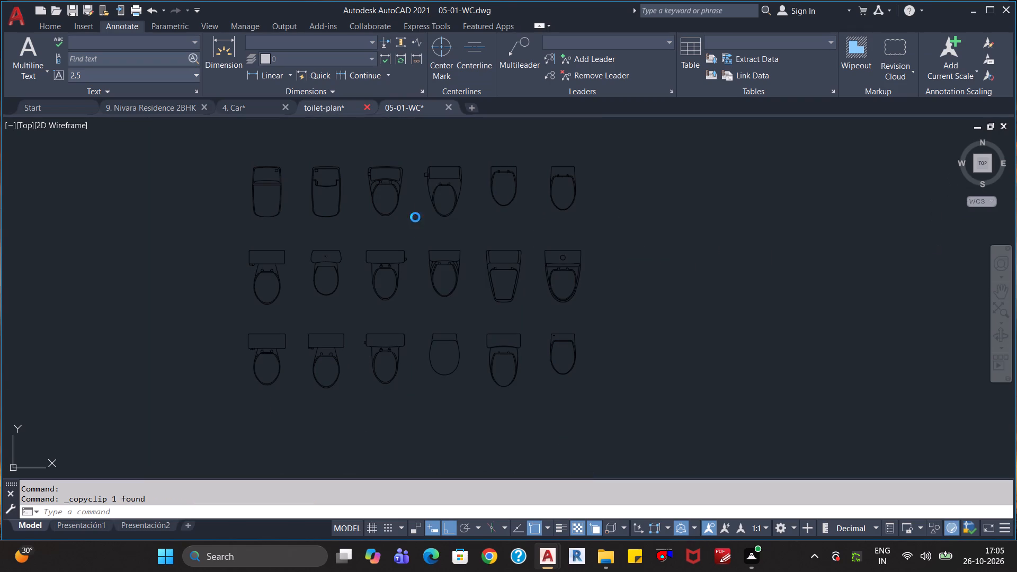
{"action": "left_click", "coordinate": [545, 310]}
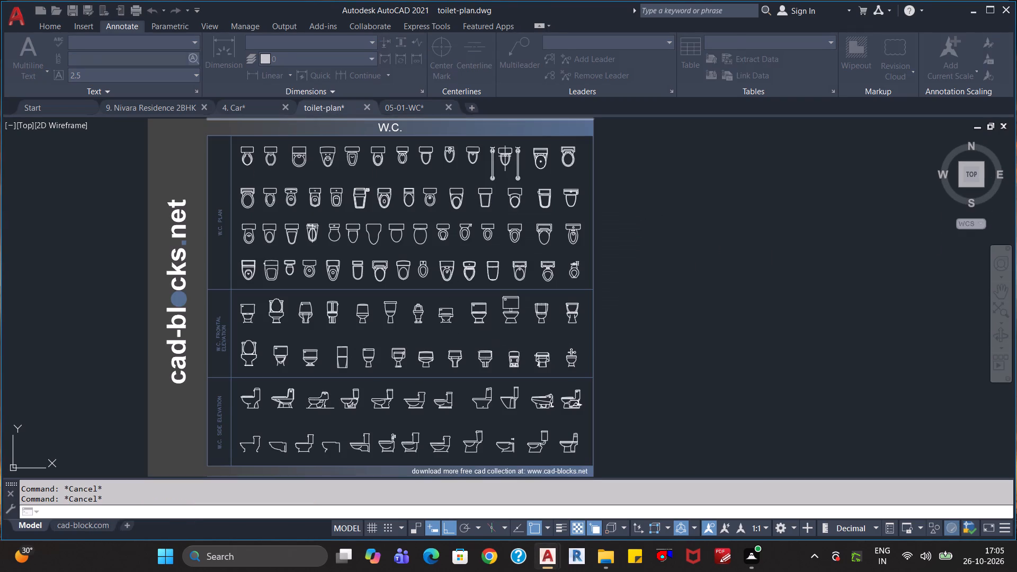
{"action": "left_click", "coordinate": [282, 108]}
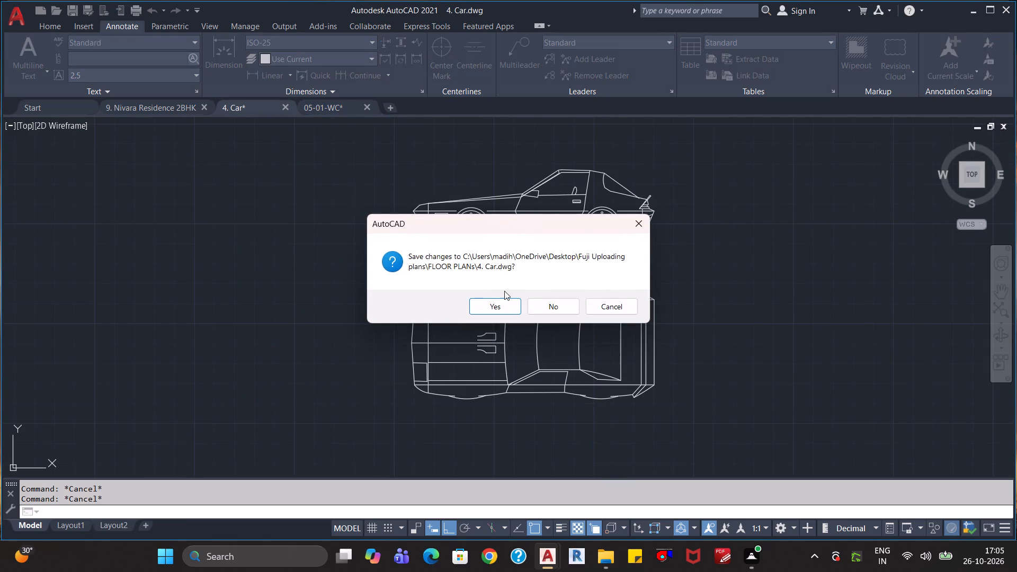
{"action": "left_click", "coordinate": [538, 301]}
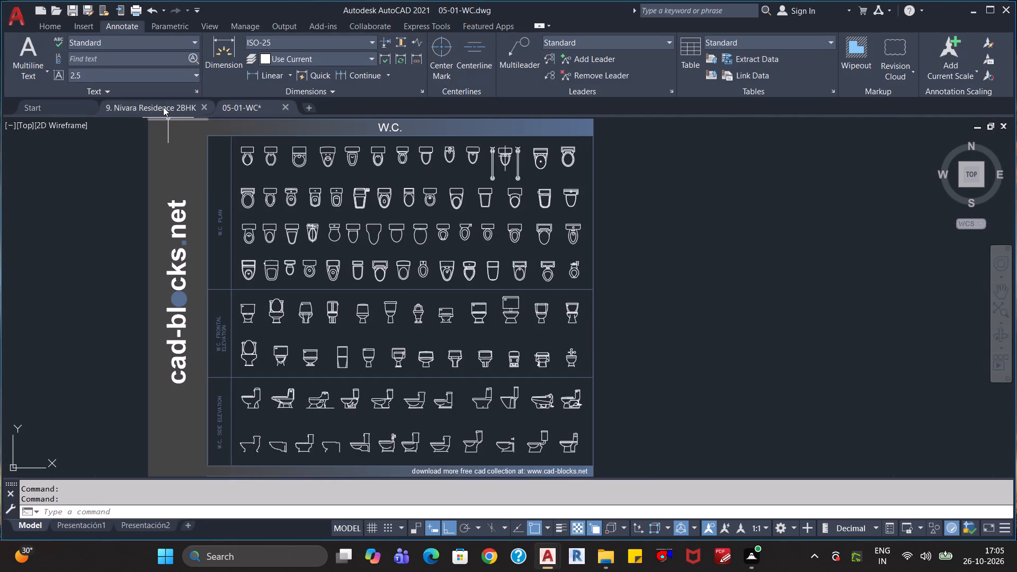
Paste the copied toilet into the Nivara Residence 2BHK drawing, in the empty area north-east of the detailed floor plan.
{"action": "left_click", "coordinate": [162, 106]}
{"action": "key", "text": "ctrl+v"}
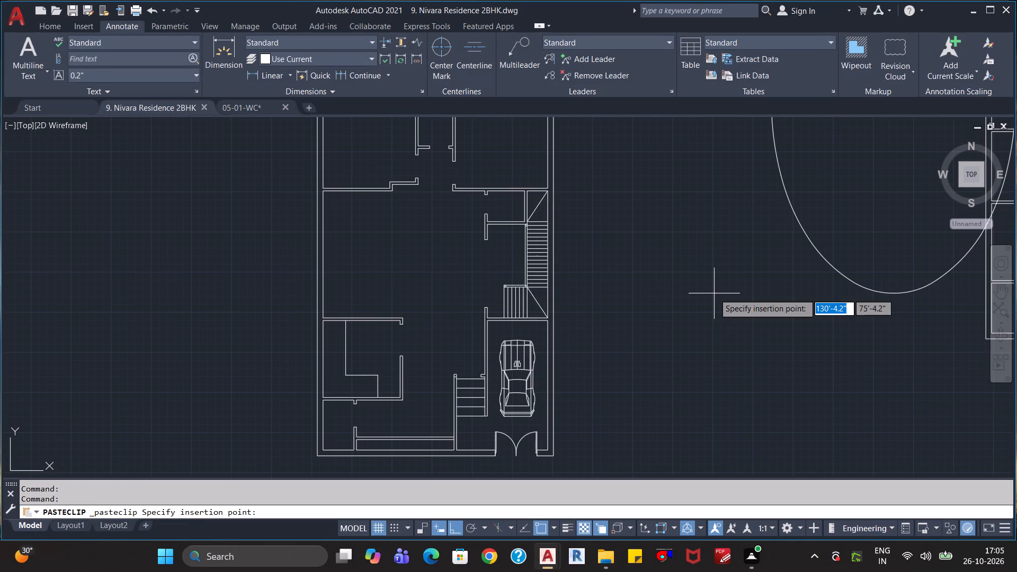
{"action": "scroll", "coordinate": [688, 369], "scroll_direction": "down", "scroll_amount": 3}
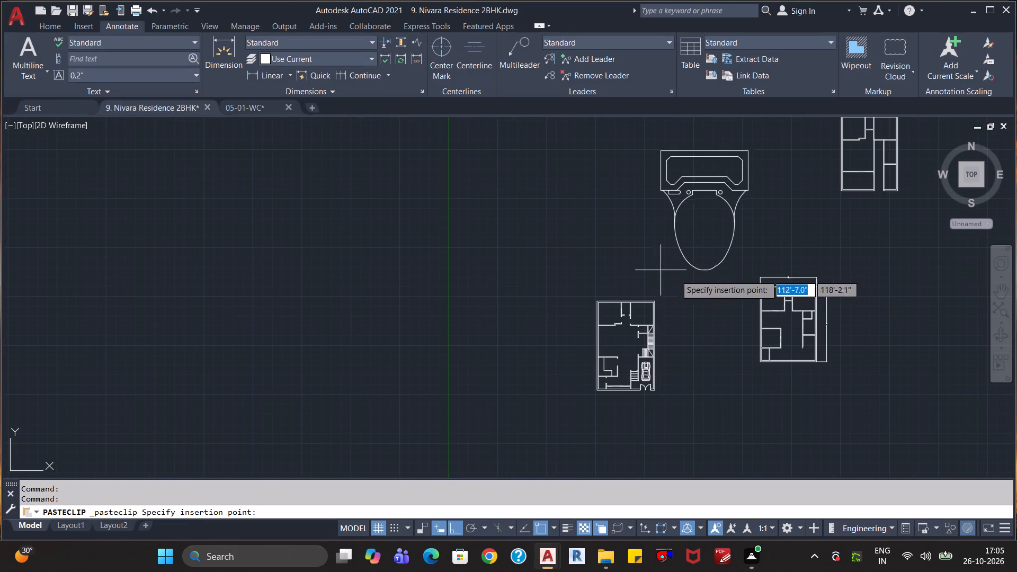
{"action": "left_click", "coordinate": [678, 275]}
Scale the pasted toilet down freehand to about 0.3 of its size, using a base point on the bowl's west edge.
{"action": "left_click", "coordinate": [762, 251]}
{"action": "left_click", "coordinate": [661, 265]}
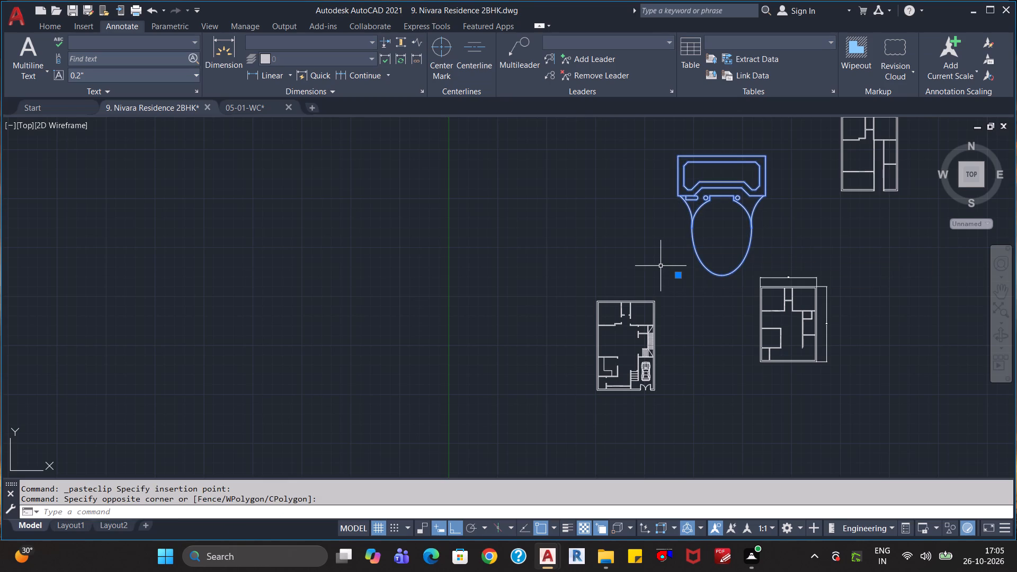
{"action": "type", "text": "sc"}
{"action": "key", "text": "Return"}
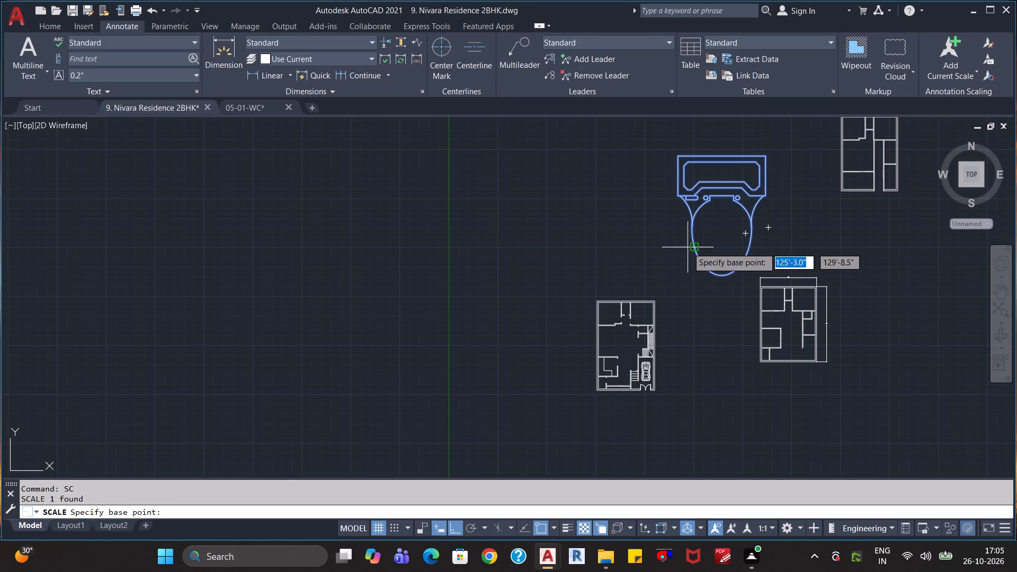
{"action": "left_click", "coordinate": [692, 246]}
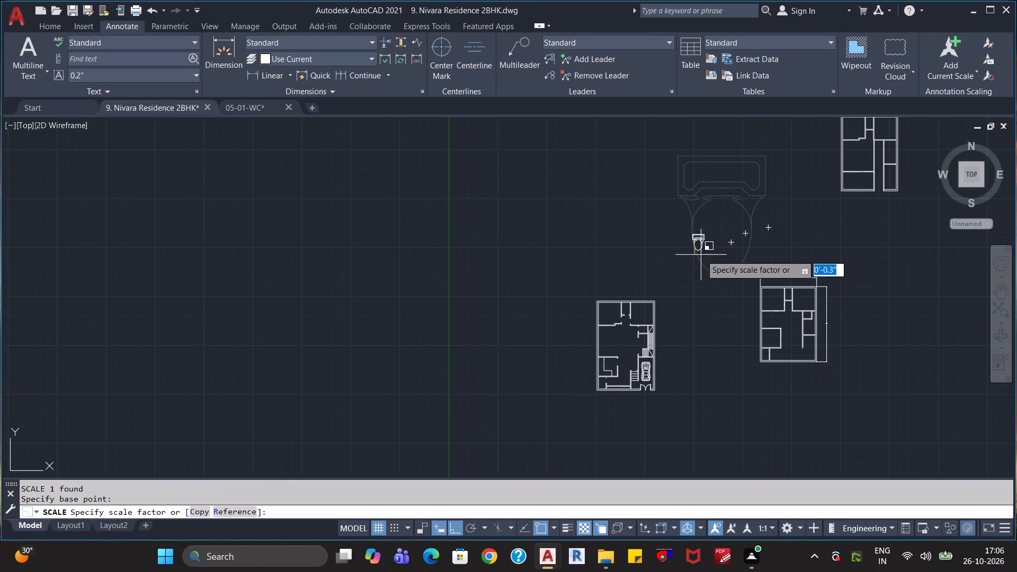
{"action": "left_click", "coordinate": [700, 253]}
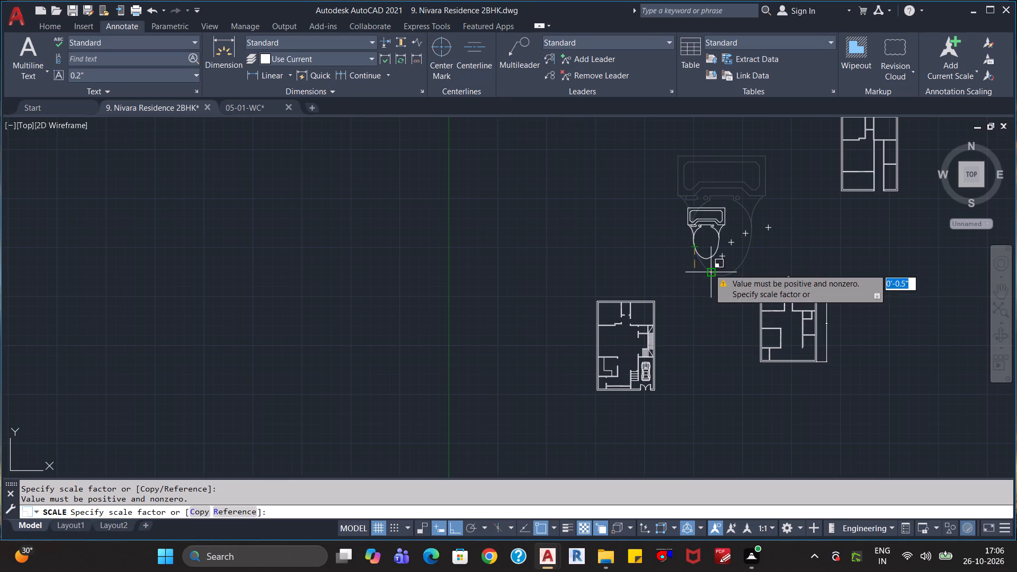
{"action": "left_click", "coordinate": [703, 256]}
{"action": "scroll", "coordinate": [721, 275], "scroll_direction": "up", "scroll_amount": 1}
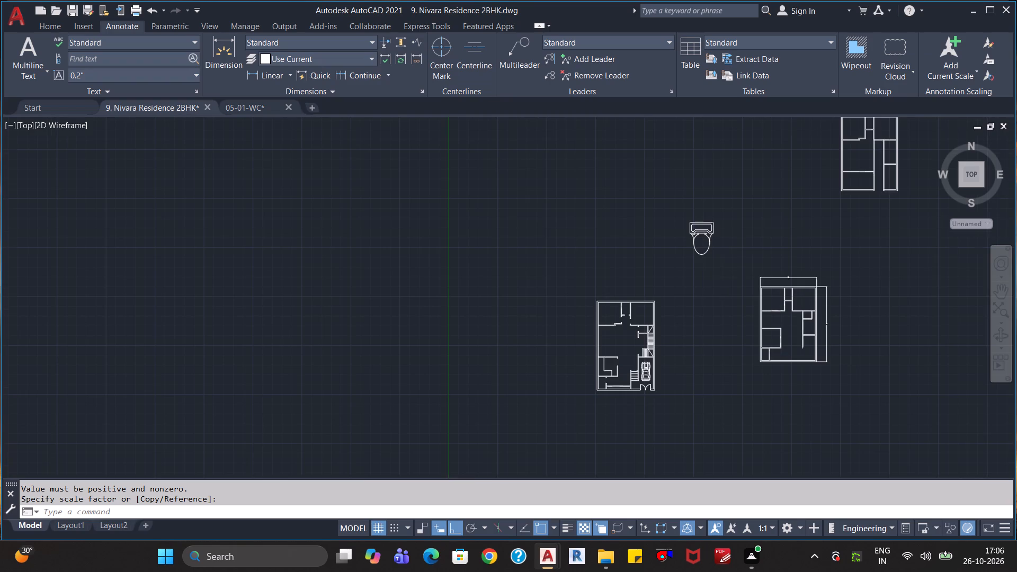
Rotate the pasted toilet 180° about its bowl centre so the tank faces south.
{"action": "scroll", "coordinate": [689, 326], "scroll_direction": "up", "scroll_amount": 2}
{"action": "middle_click_drag", "start_coordinate": [618, 391], "coordinate": [608, 304]}
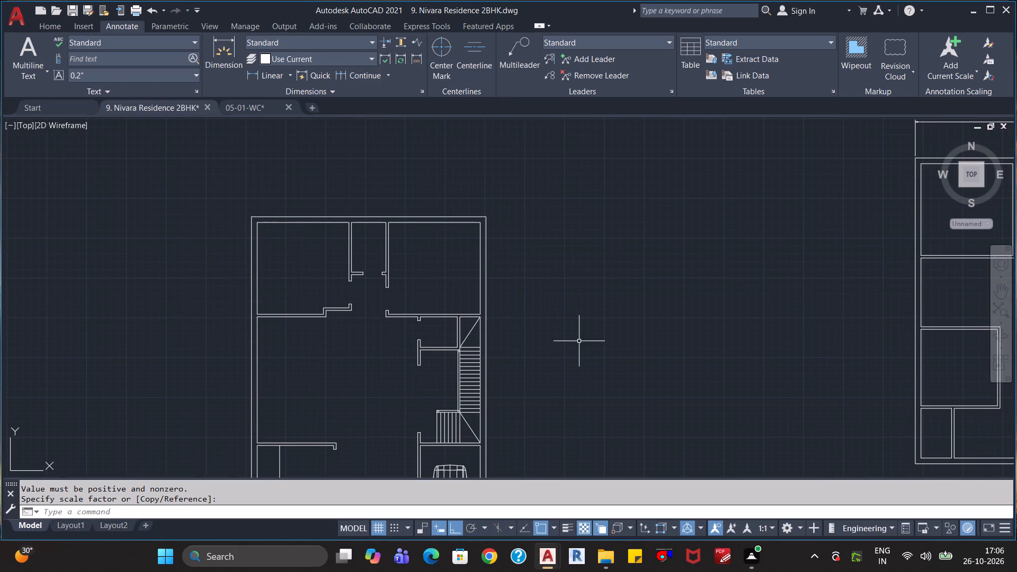
{"action": "scroll", "coordinate": [579, 342], "scroll_direction": "down", "scroll_amount": 2}
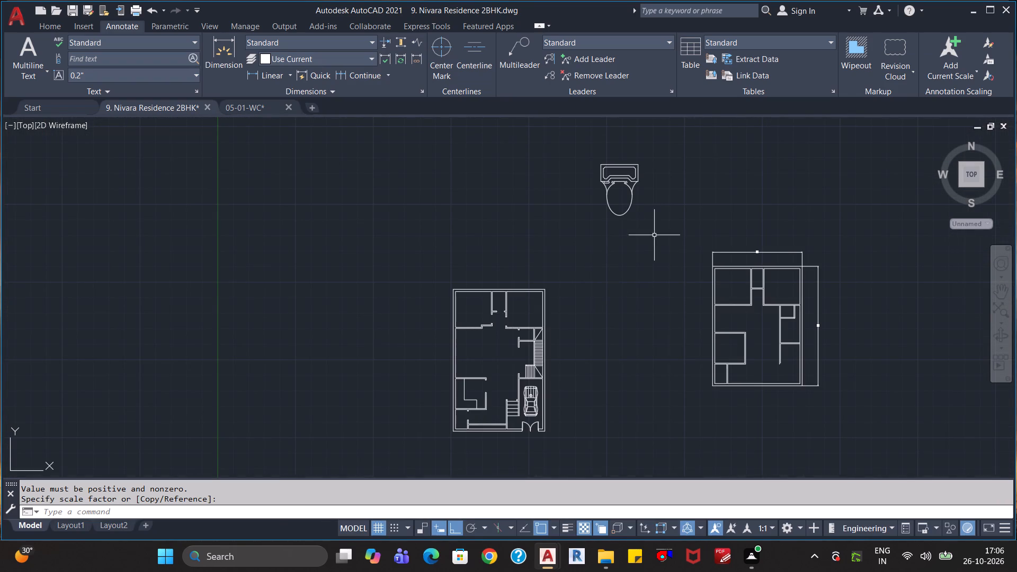
{"action": "left_click_drag", "start_coordinate": [657, 234], "coordinate": [648, 239]}
{"action": "left_click", "coordinate": [564, 156]}
{"action": "type", "text": "rp"}
{"action": "key", "text": "BackSpace"}
{"action": "key", "text": "o"}
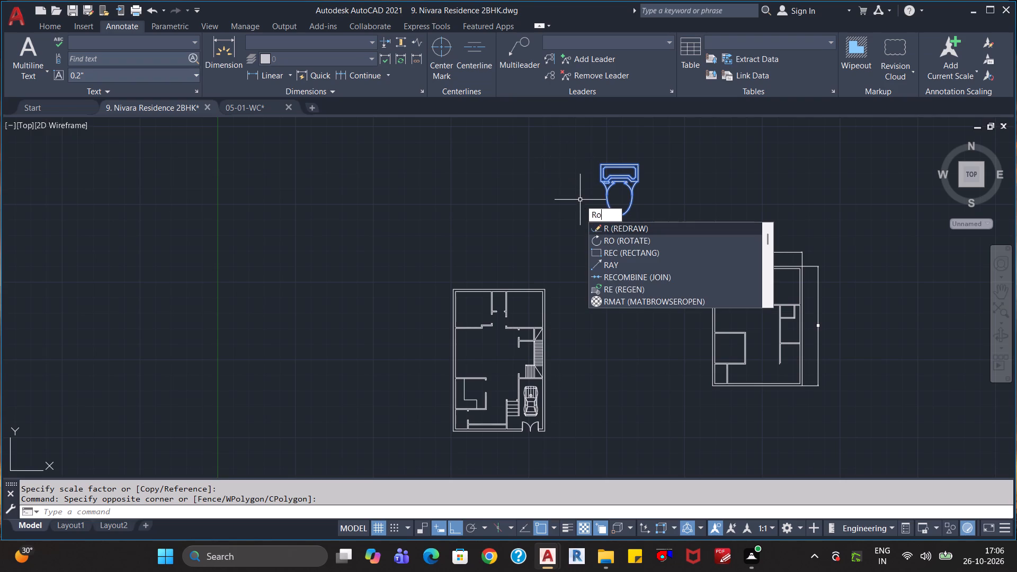
{"action": "key", "text": "Return"}
{"action": "left_click", "coordinate": [619, 196]}
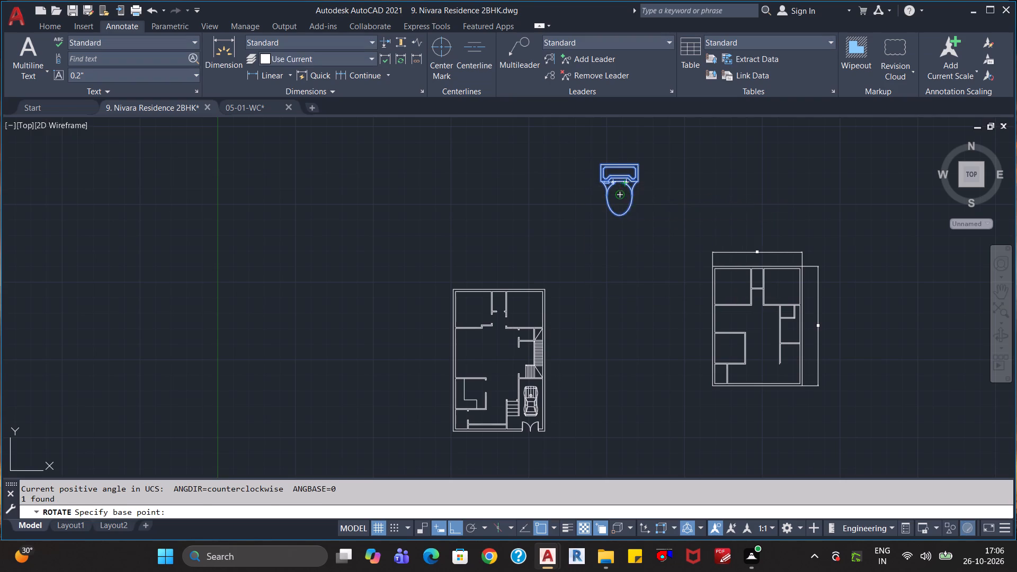
{"action": "left_click", "coordinate": [523, 255]}
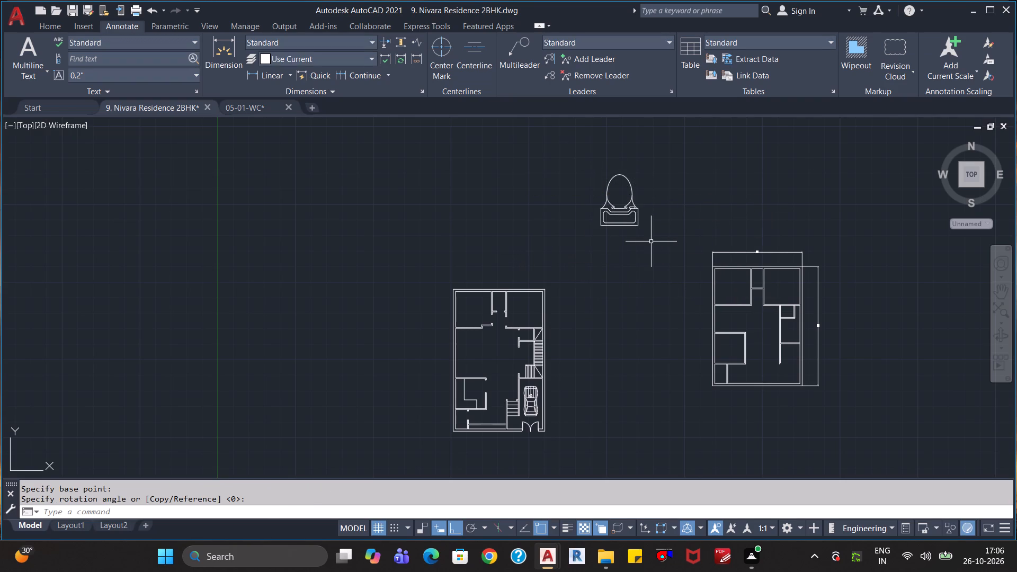
Scale the rotated toilet down freehand to about one-eighth of its size, using a base point on the tank's inner outline.
{"action": "scroll", "coordinate": [651, 242], "scroll_direction": "up", "scroll_amount": 2}
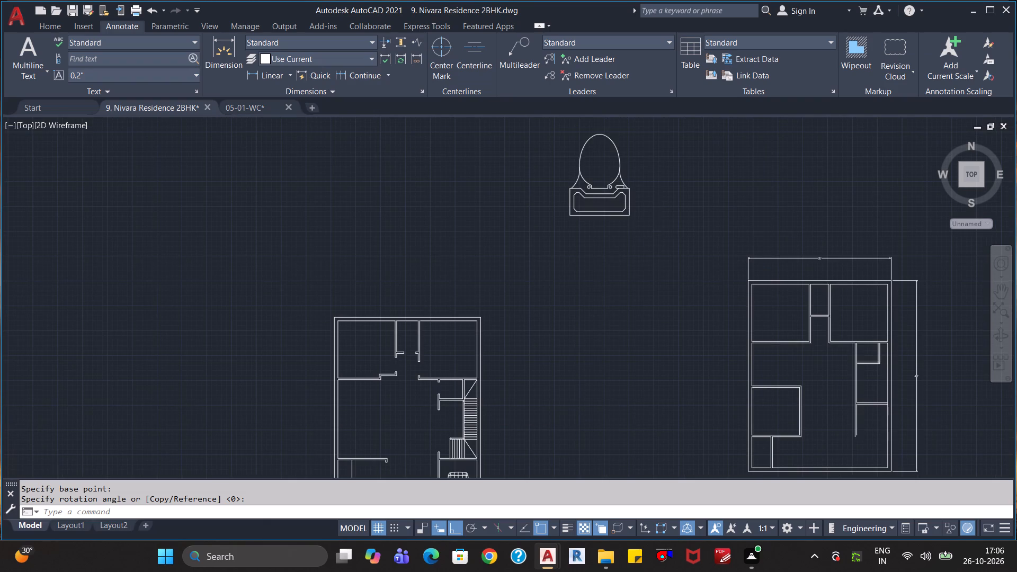
{"action": "left_click", "coordinate": [650, 226]}
{"action": "left_click", "coordinate": [467, 149]}
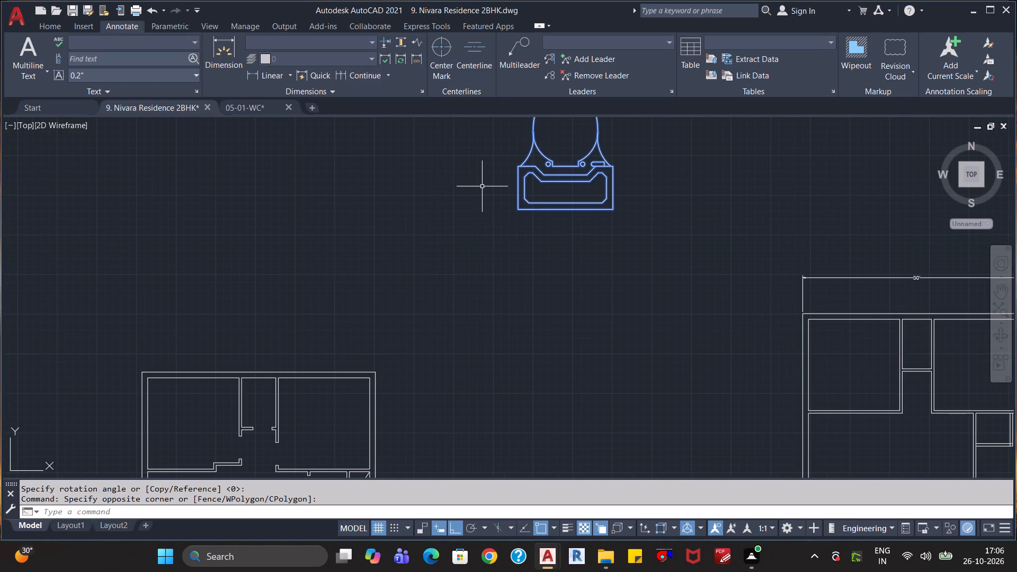
{"action": "type", "text": "sc"}
{"action": "key", "text": "Return"}
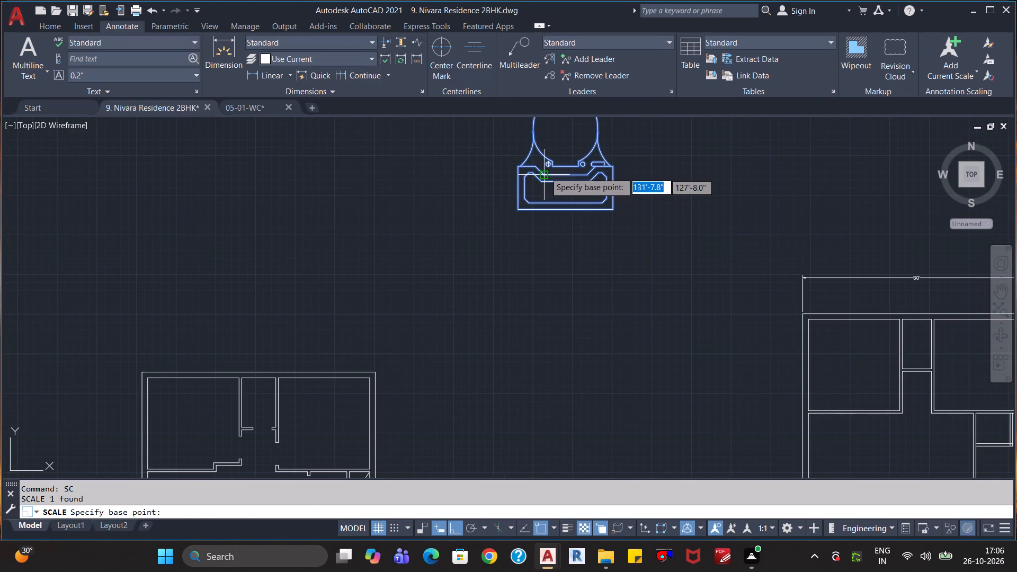
{"action": "left_click", "coordinate": [549, 172]}
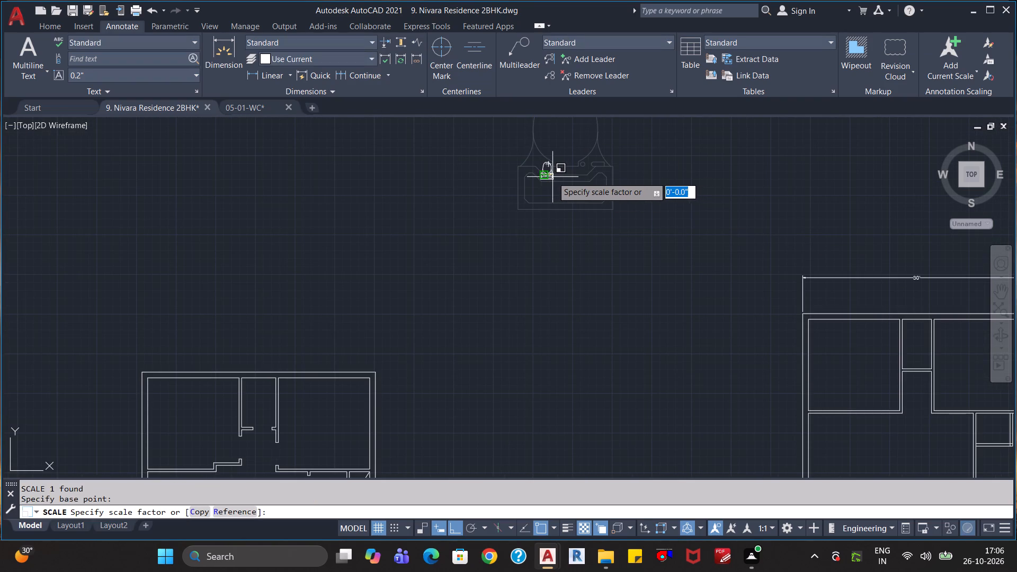
{"action": "scroll", "coordinate": [552, 177], "scroll_direction": "up", "scroll_amount": 5}
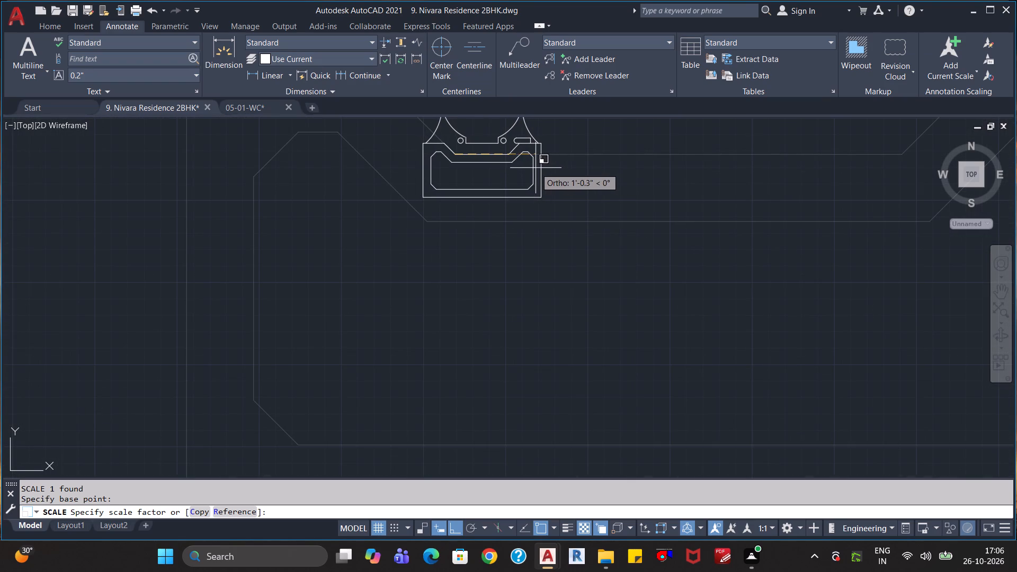
{"action": "left_click", "coordinate": [536, 168]}
Move the toilet straight south to the level of the small bathroom west of the stairs in the detailed floor plan.
{"action": "scroll", "coordinate": [552, 175], "scroll_direction": "down", "scroll_amount": 5}
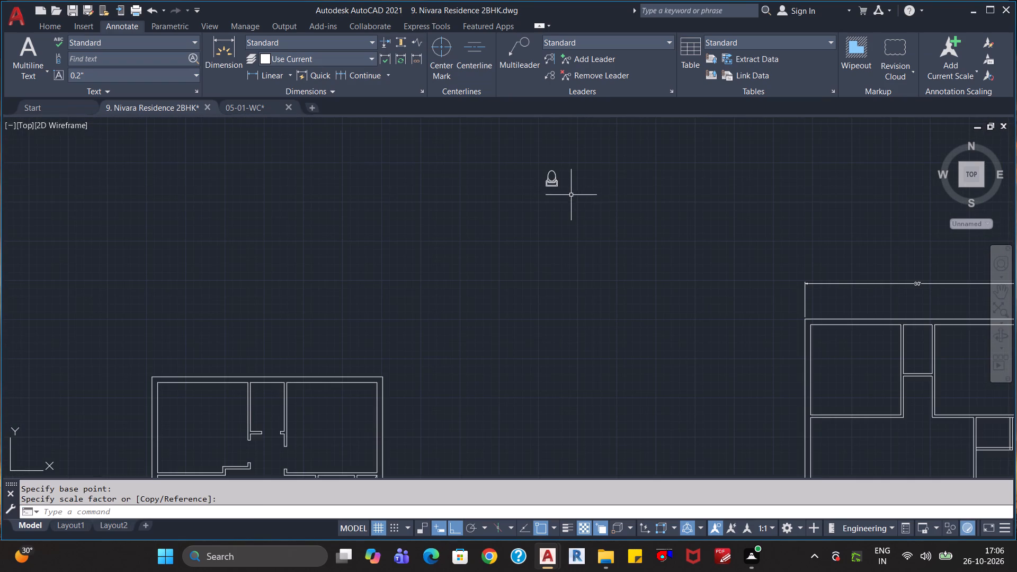
{"action": "scroll", "coordinate": [577, 205], "scroll_direction": "down", "scroll_amount": 1}
{"action": "left_click", "coordinate": [576, 173]}
{"action": "left_click", "coordinate": [551, 202]}
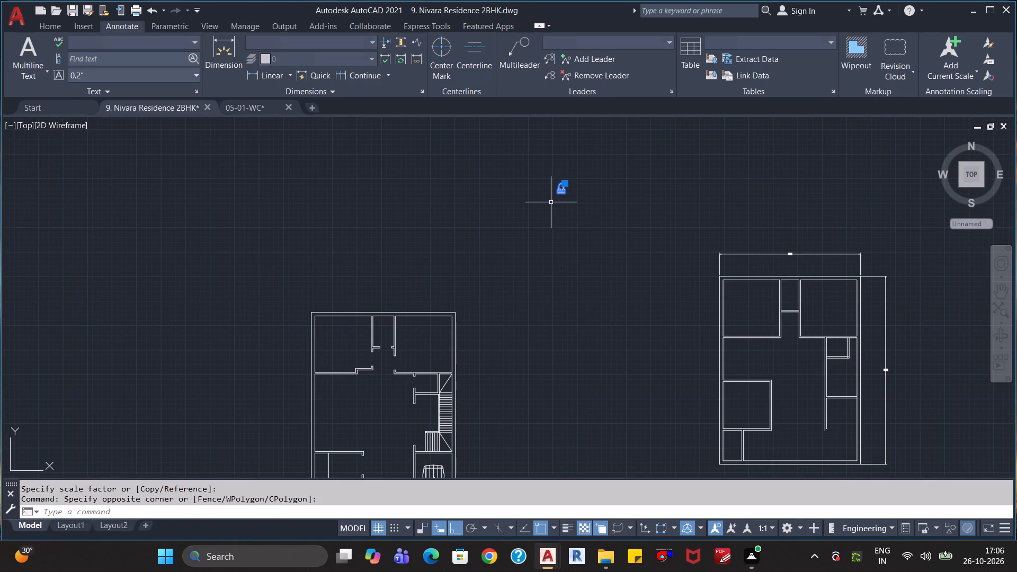
{"action": "key", "text": "m"}
{"action": "key", "text": "Return"}
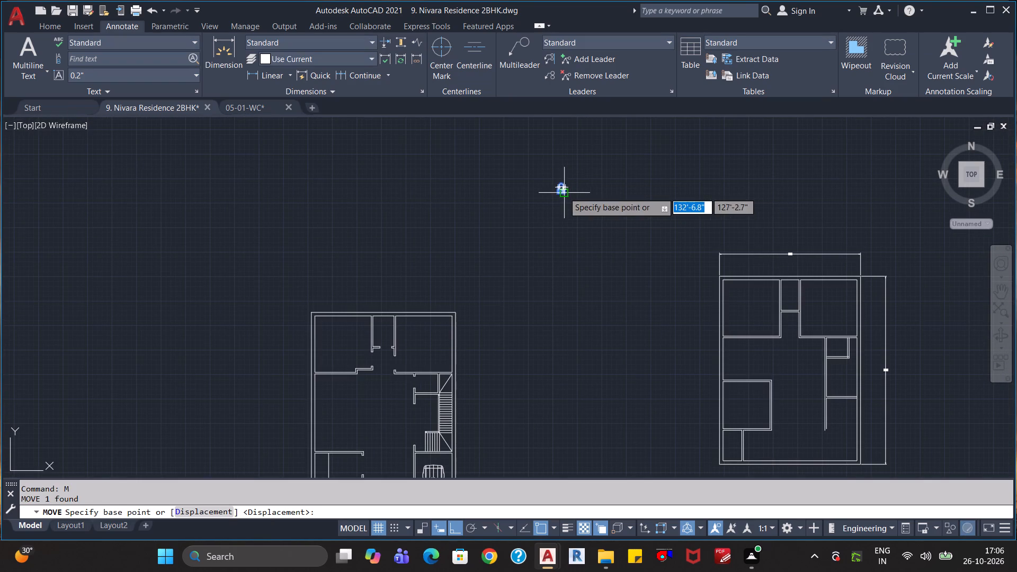
{"action": "left_click", "coordinate": [564, 192]}
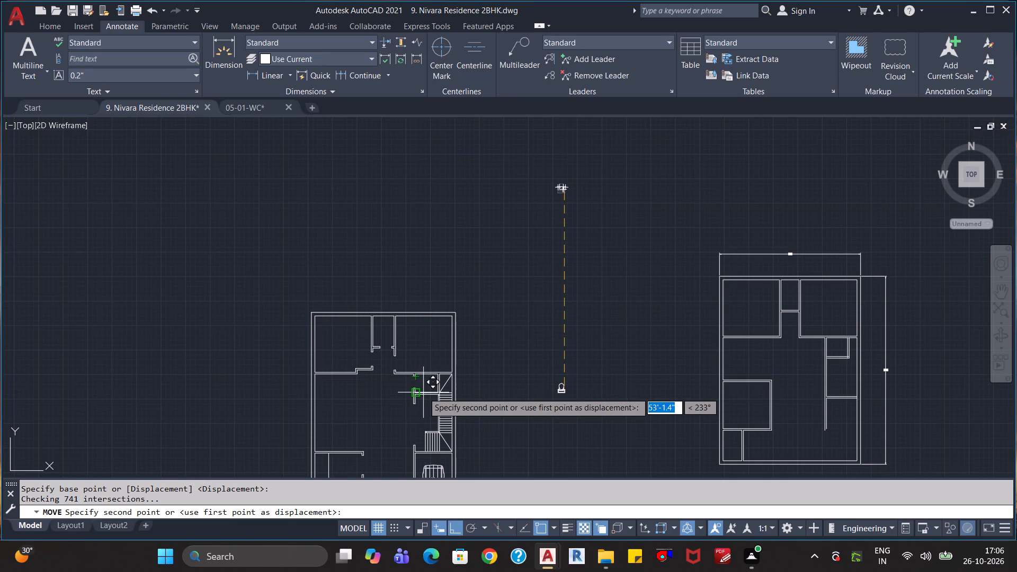
{"action": "left_click", "coordinate": [423, 392]}
Move the toilet about 4'-5" east into the small bathroom, near its east wall.
{"action": "scroll", "coordinate": [441, 405], "scroll_direction": "up", "scroll_amount": 3}
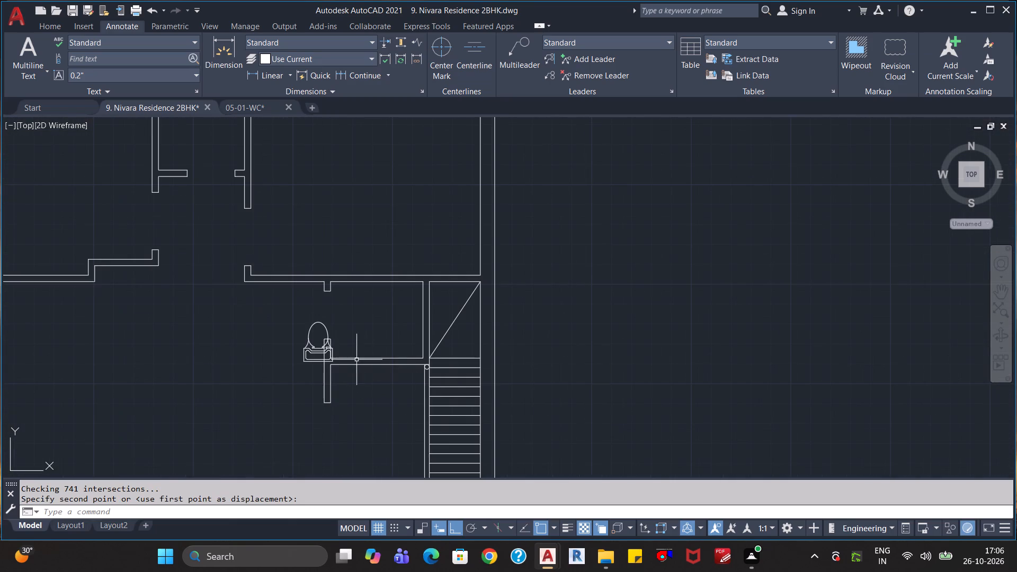
{"action": "left_click", "coordinate": [345, 320]}
{"action": "left_click", "coordinate": [307, 326]}
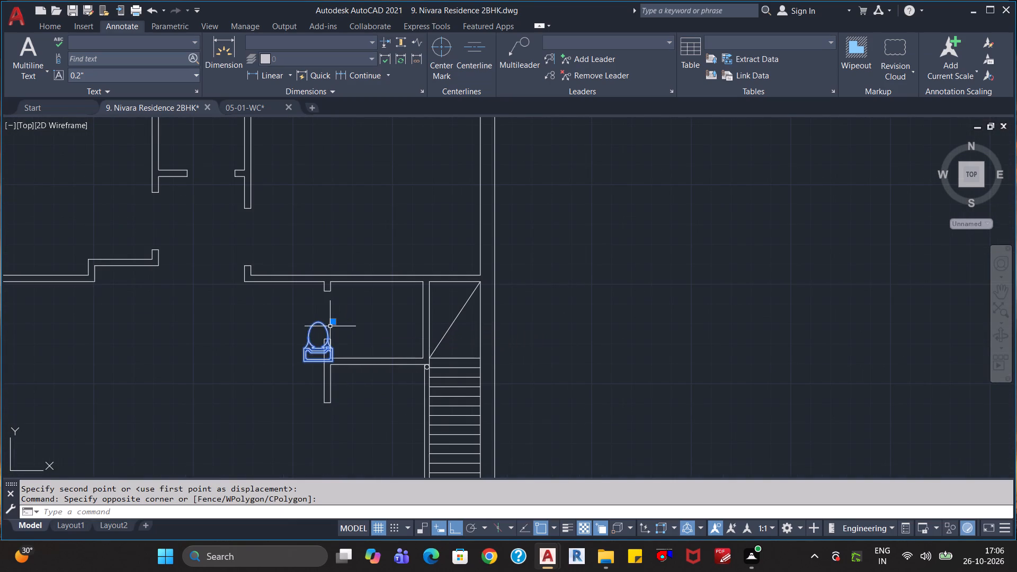
{"action": "key", "text": "m"}
{"action": "key", "text": "Return"}
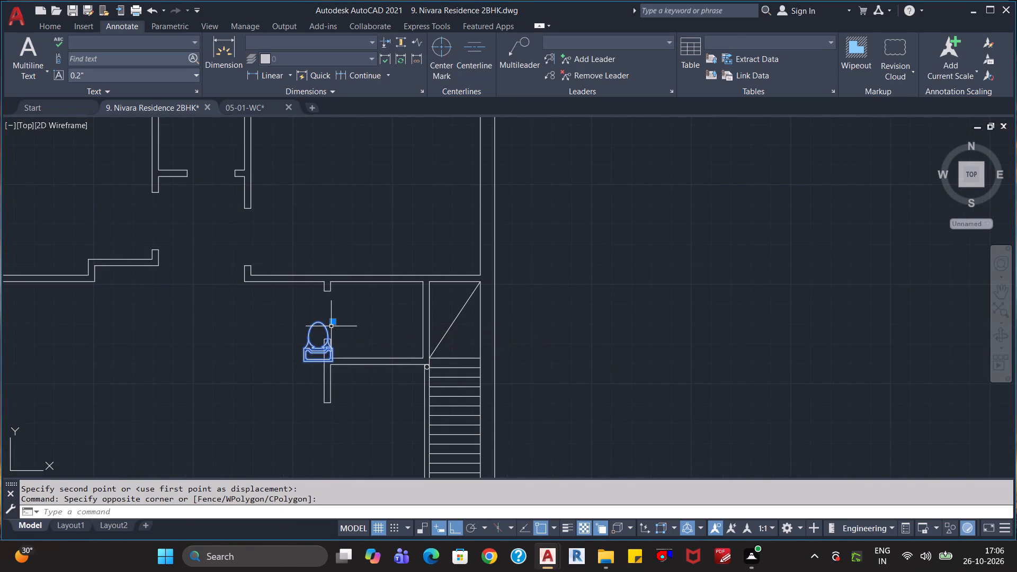
{"action": "left_click", "coordinate": [328, 328]}
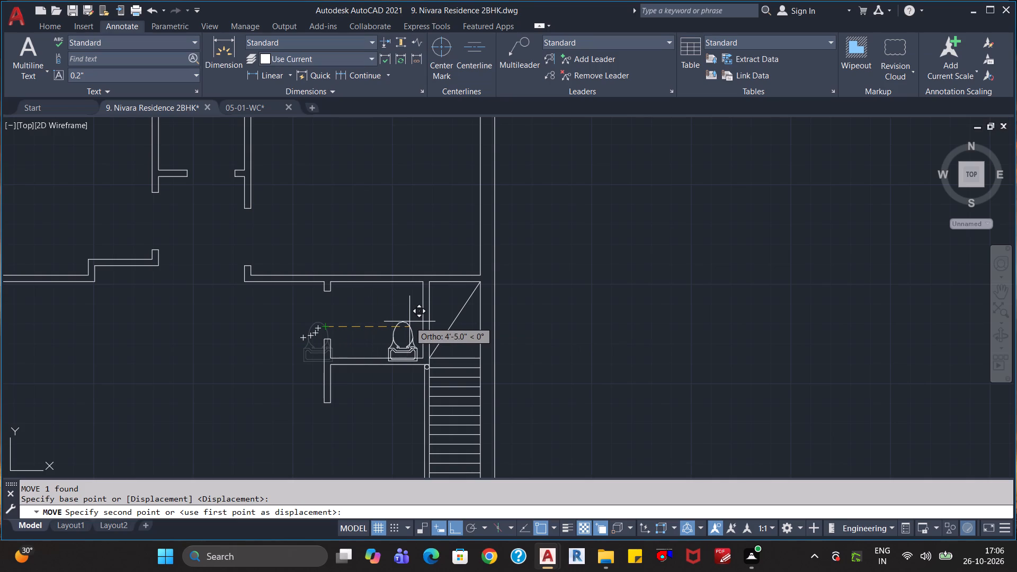
{"action": "left_click", "coordinate": [408, 322]}
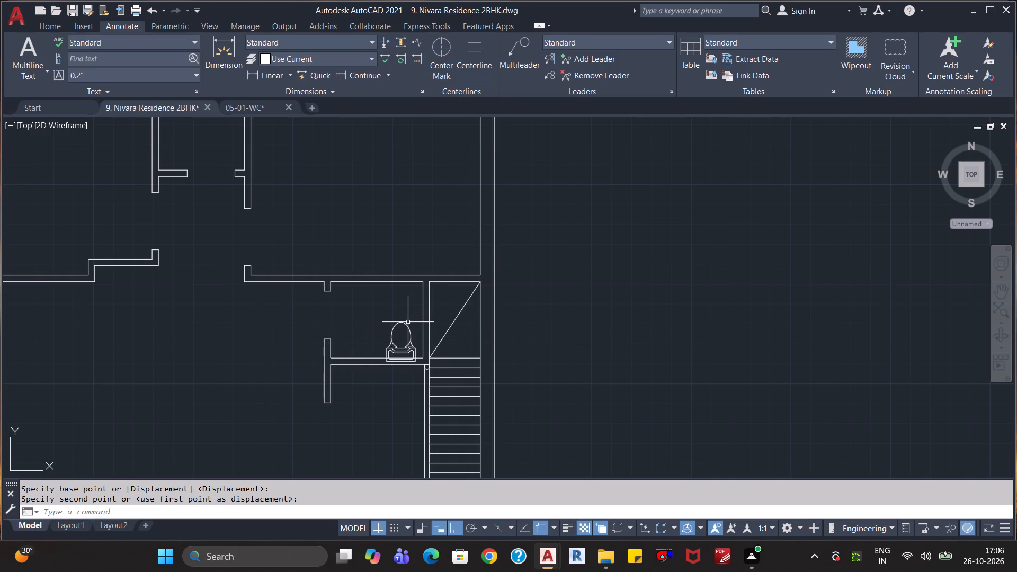
Move the toilet slightly north so its tank sits just inside the bathroom's south wall line.
{"action": "left_click", "coordinate": [414, 319]}
{"action": "left_click", "coordinate": [398, 333]}
{"action": "key", "text": "m"}
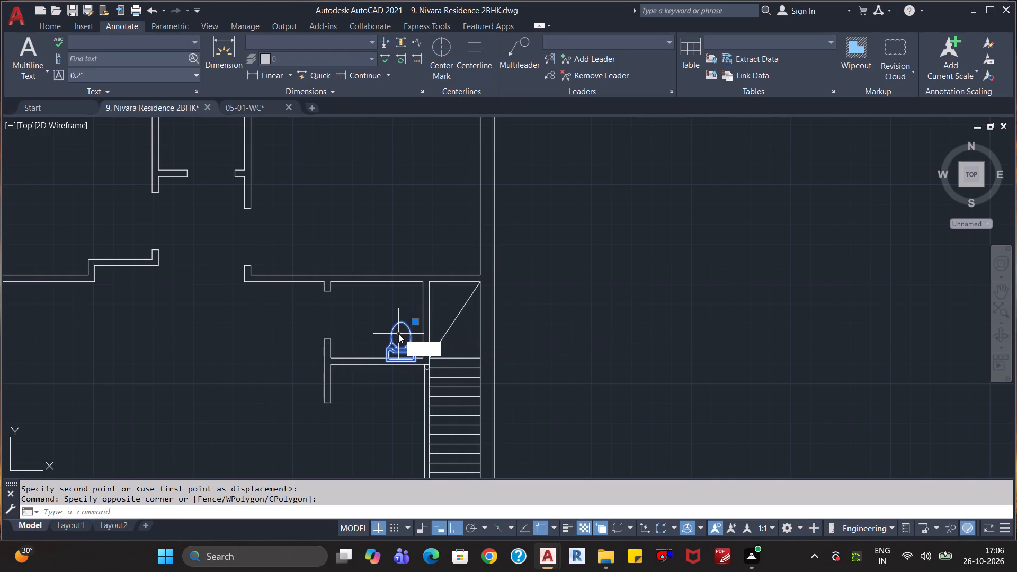
{"action": "key", "text": "Return"}
{"action": "left_click", "coordinate": [398, 334]}
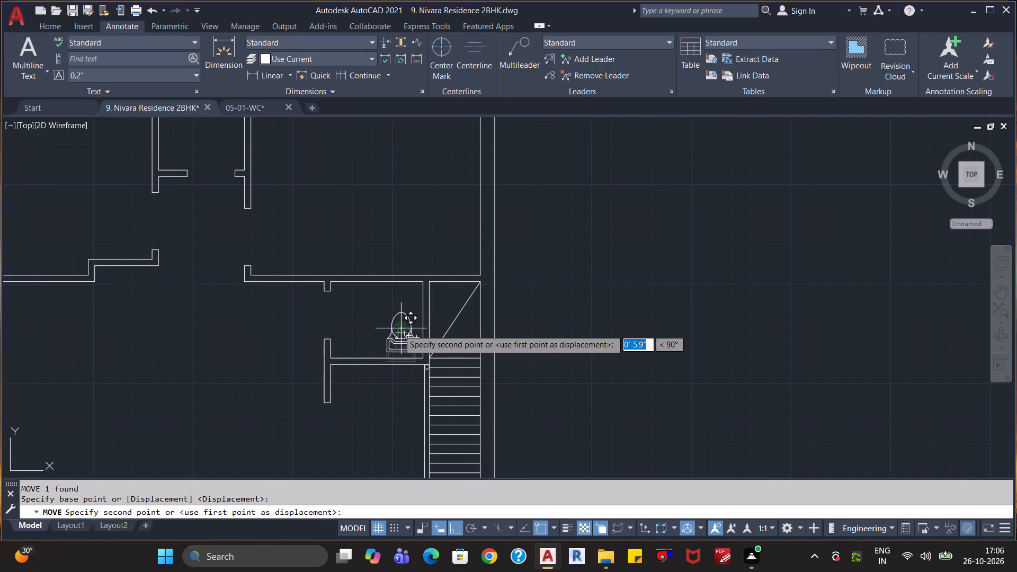
{"action": "scroll", "coordinate": [398, 336], "scroll_direction": "up", "scroll_amount": 2}
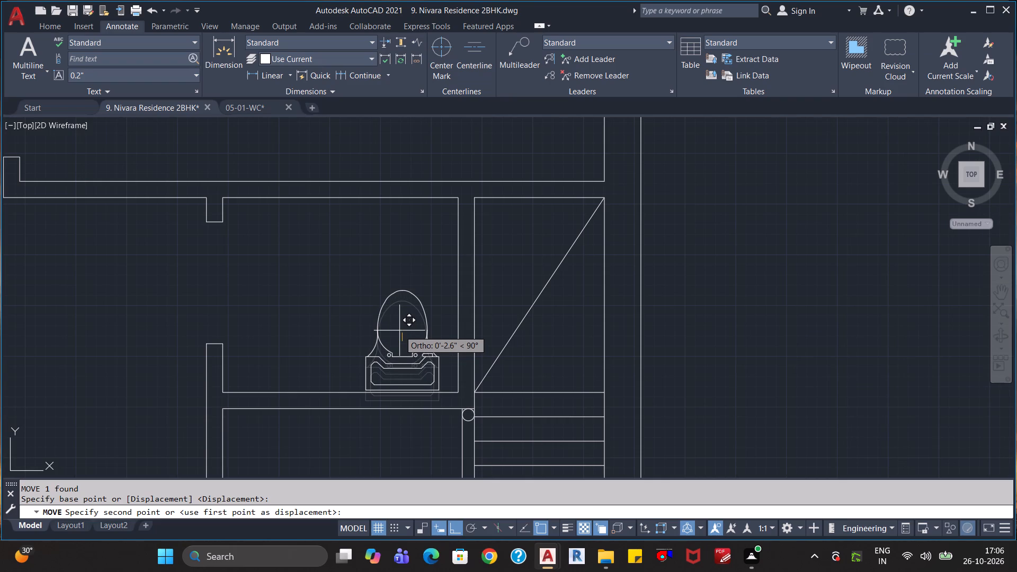
{"action": "left_click", "coordinate": [399, 332]}
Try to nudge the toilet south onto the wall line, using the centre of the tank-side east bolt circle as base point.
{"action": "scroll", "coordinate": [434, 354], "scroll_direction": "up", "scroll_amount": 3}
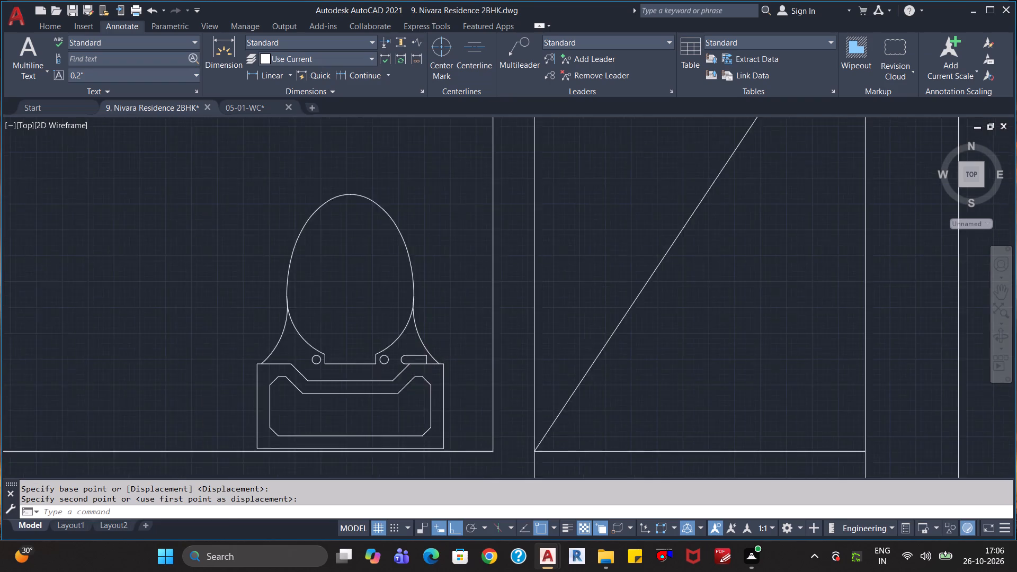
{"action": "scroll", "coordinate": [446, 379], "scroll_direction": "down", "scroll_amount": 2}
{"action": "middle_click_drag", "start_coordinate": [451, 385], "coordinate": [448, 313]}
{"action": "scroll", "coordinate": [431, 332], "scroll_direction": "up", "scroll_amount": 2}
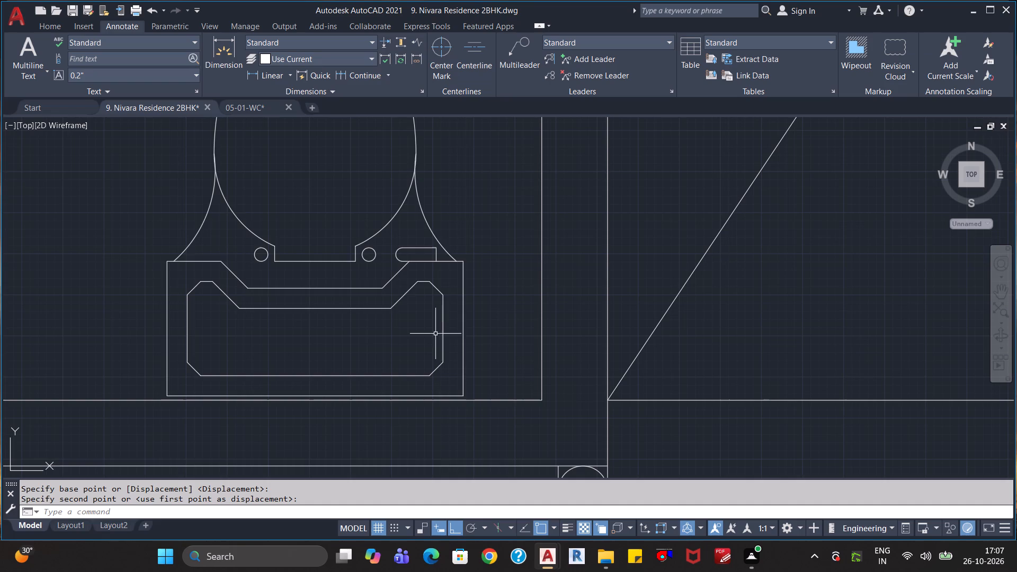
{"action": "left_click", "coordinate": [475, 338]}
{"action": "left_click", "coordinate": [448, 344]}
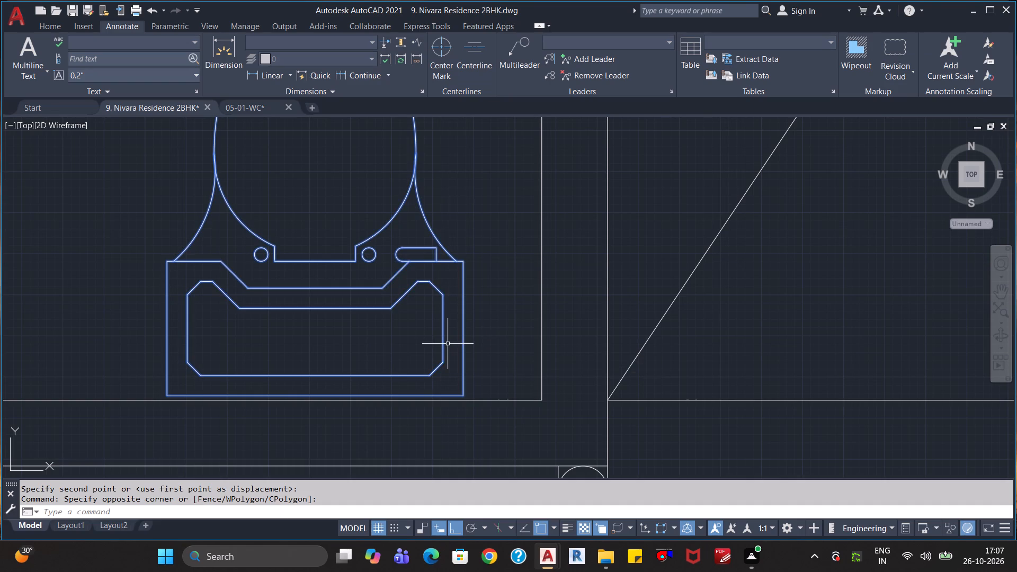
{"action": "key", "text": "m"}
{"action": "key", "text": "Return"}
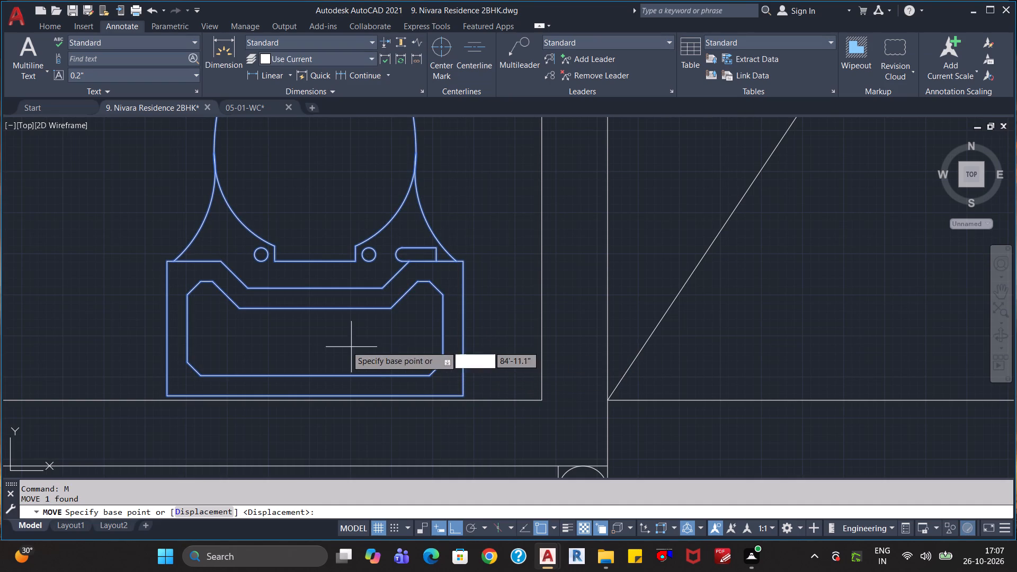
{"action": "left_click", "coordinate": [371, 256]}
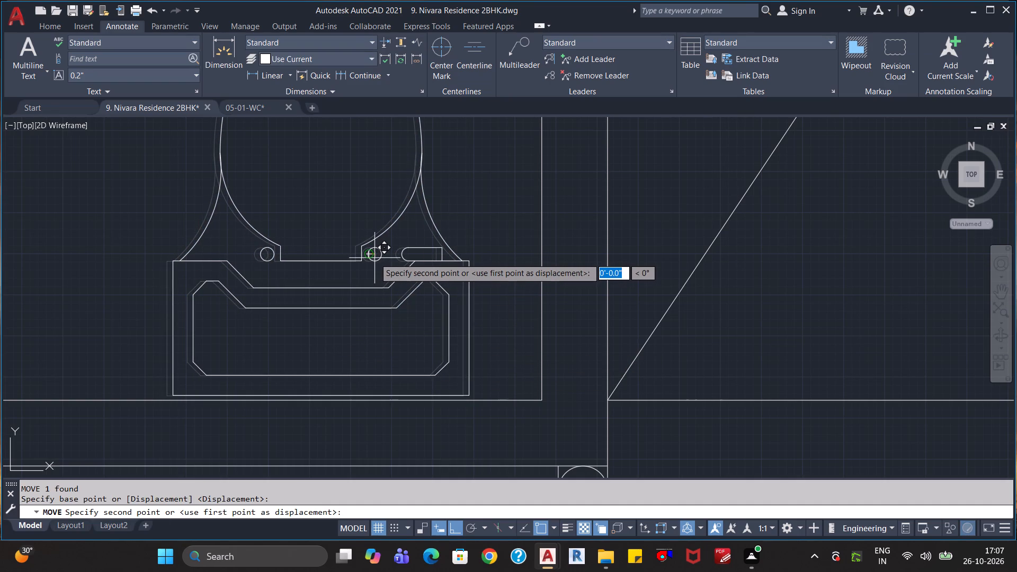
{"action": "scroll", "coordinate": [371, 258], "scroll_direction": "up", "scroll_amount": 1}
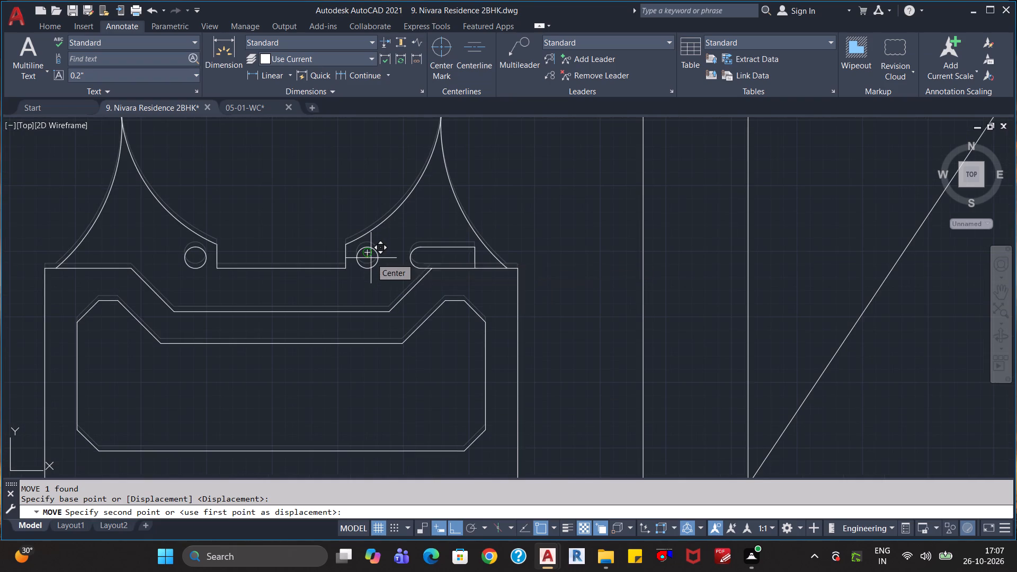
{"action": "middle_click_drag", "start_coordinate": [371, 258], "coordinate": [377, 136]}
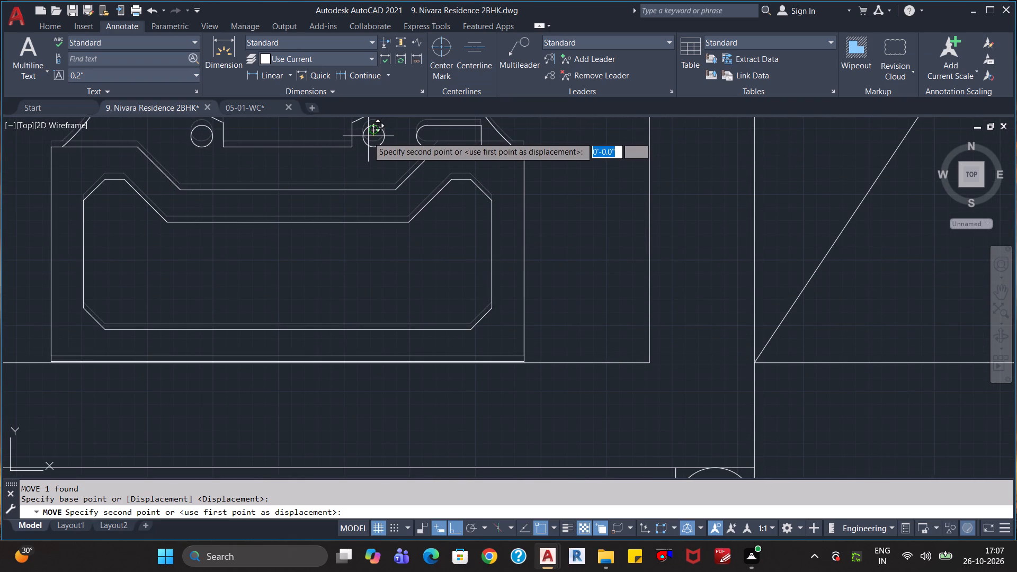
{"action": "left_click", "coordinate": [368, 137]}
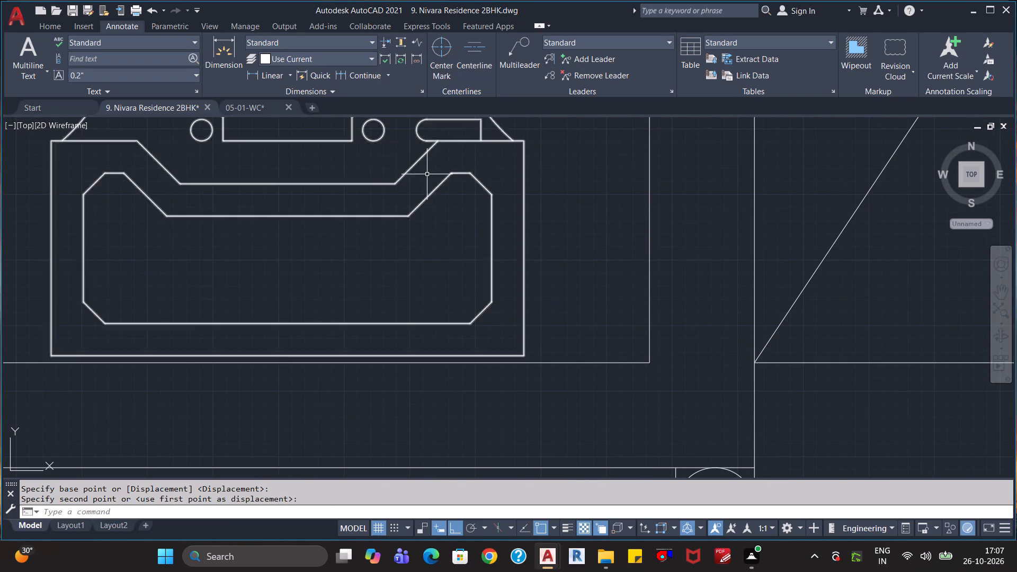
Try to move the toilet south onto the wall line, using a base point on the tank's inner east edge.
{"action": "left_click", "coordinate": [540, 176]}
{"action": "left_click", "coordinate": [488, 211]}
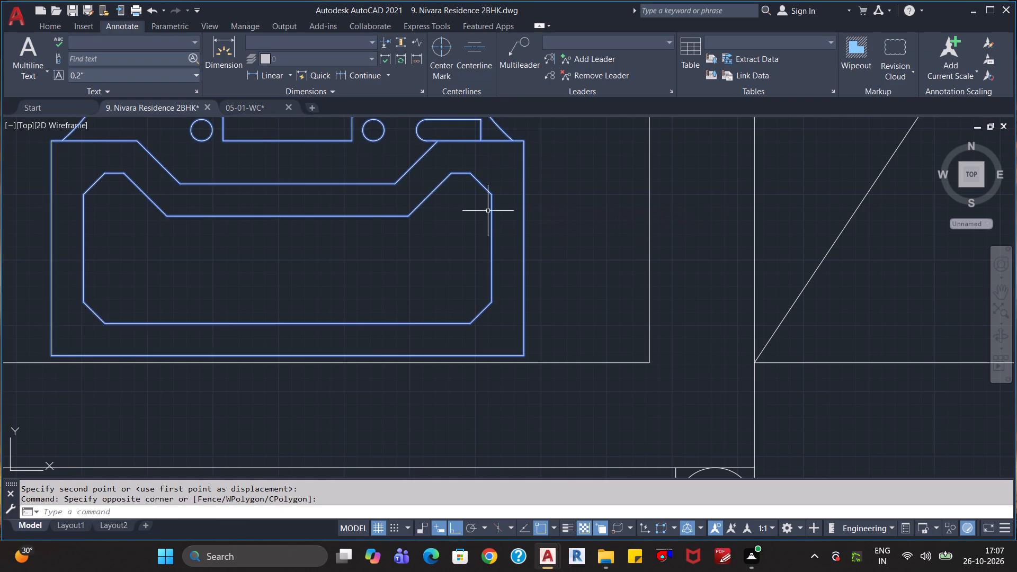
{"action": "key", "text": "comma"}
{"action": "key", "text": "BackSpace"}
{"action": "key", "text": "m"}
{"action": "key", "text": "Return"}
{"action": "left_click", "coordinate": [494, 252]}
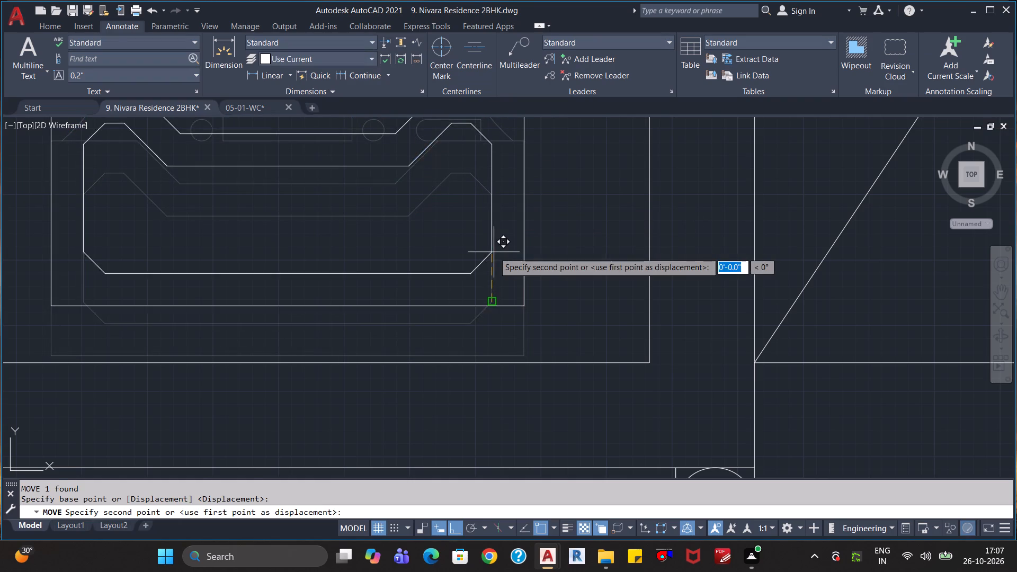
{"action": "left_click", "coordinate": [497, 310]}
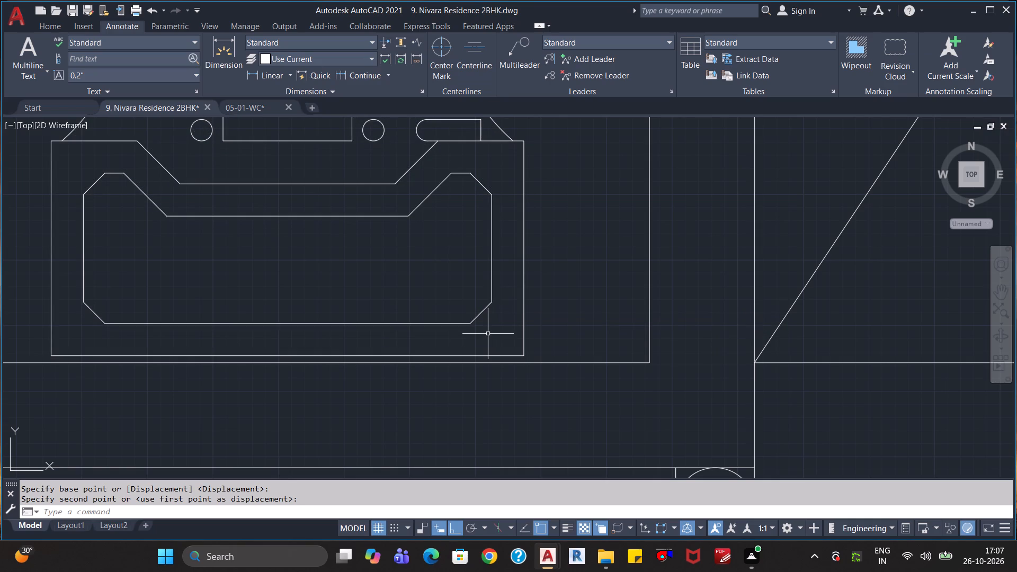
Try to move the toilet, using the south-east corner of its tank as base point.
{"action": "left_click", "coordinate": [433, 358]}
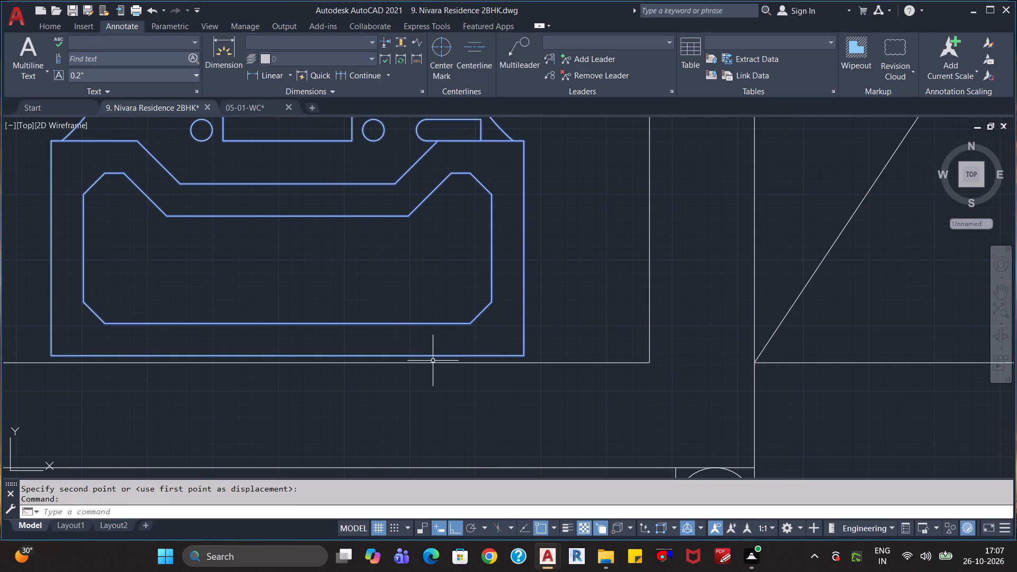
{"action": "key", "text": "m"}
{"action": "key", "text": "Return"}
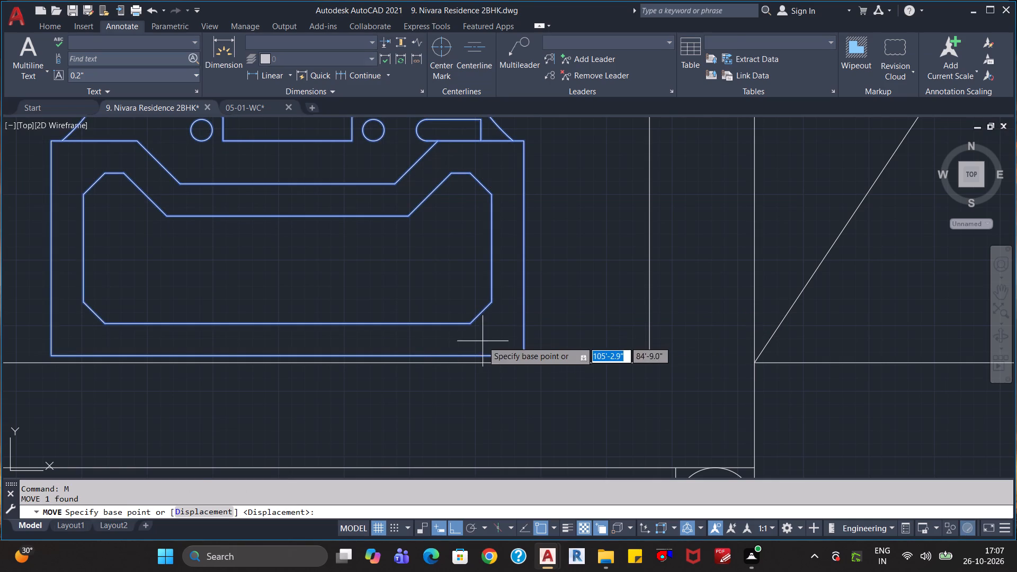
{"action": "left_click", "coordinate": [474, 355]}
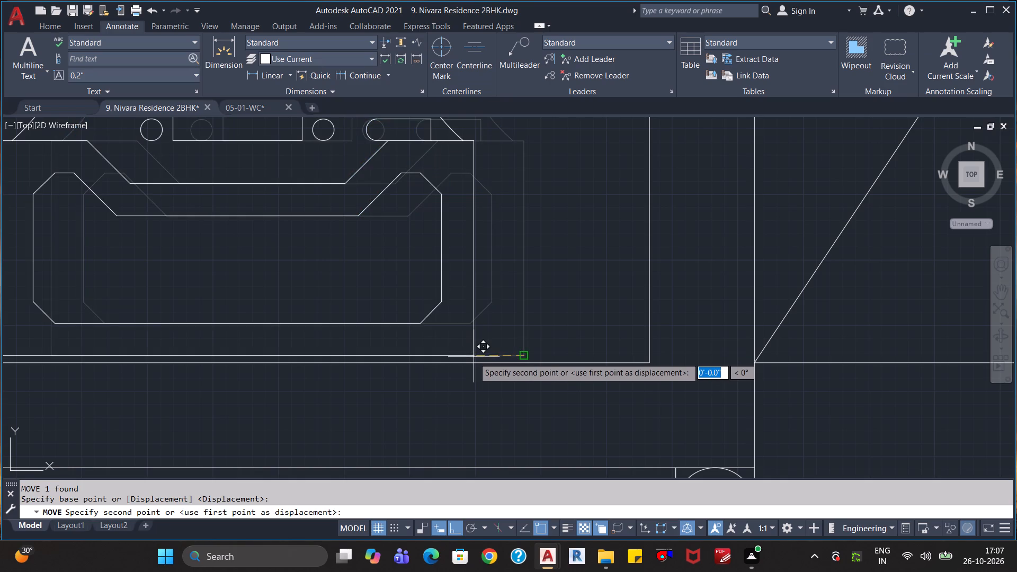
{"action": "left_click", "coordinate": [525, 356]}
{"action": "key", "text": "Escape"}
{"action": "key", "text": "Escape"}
Draw a vertical helper line about 0.9" long from the tank's south-east corner southward across the bathroom wall line.
{"action": "key", "text": "l"}
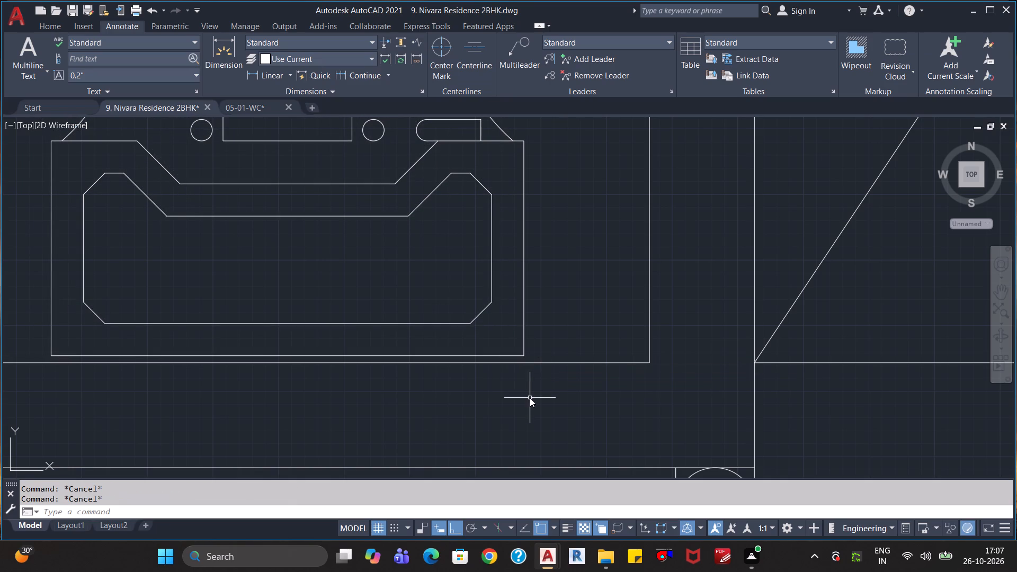
{"action": "key", "text": "Return"}
{"action": "left_click", "coordinate": [526, 358]}
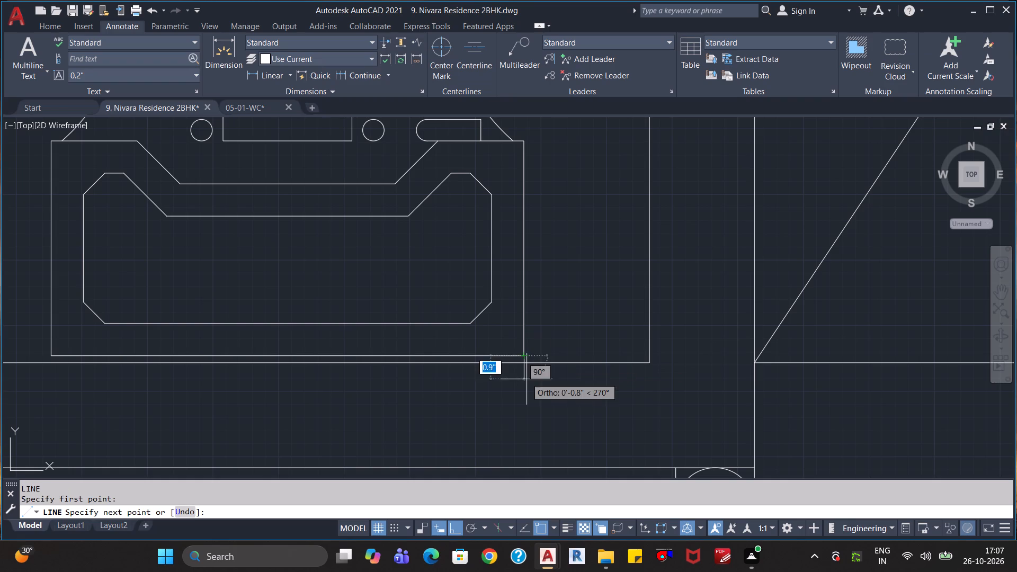
{"action": "left_click", "coordinate": [527, 381]}
{"action": "key", "text": "Escape"}
{"action": "key", "text": "Escape"}
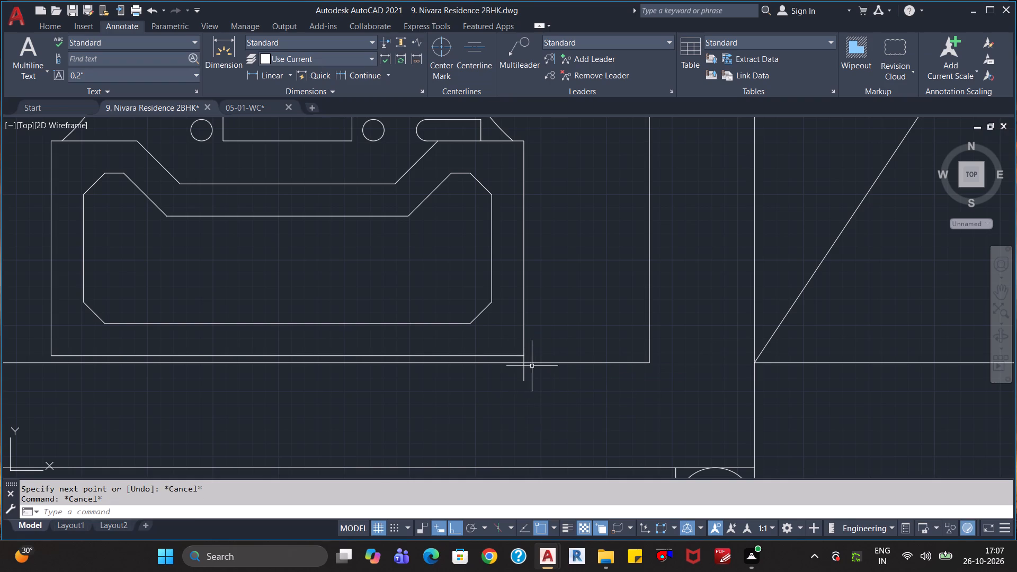
Move the toilet south from its tank's south-east corner to where the helper line crosses the bathroom's south wall line.
{"action": "left_click", "coordinate": [524, 347]}
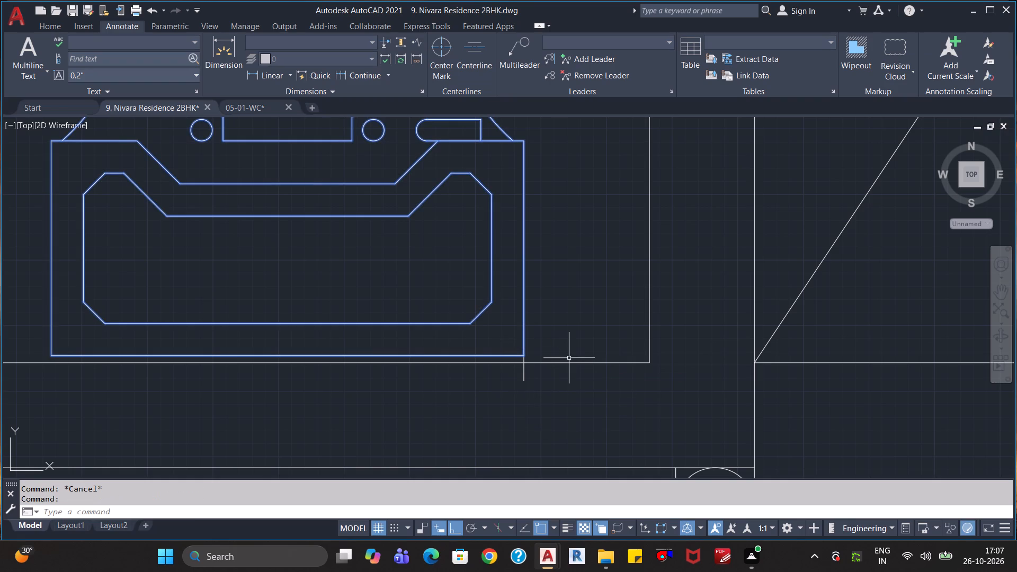
{"action": "key", "text": "m"}
{"action": "key", "text": "Return"}
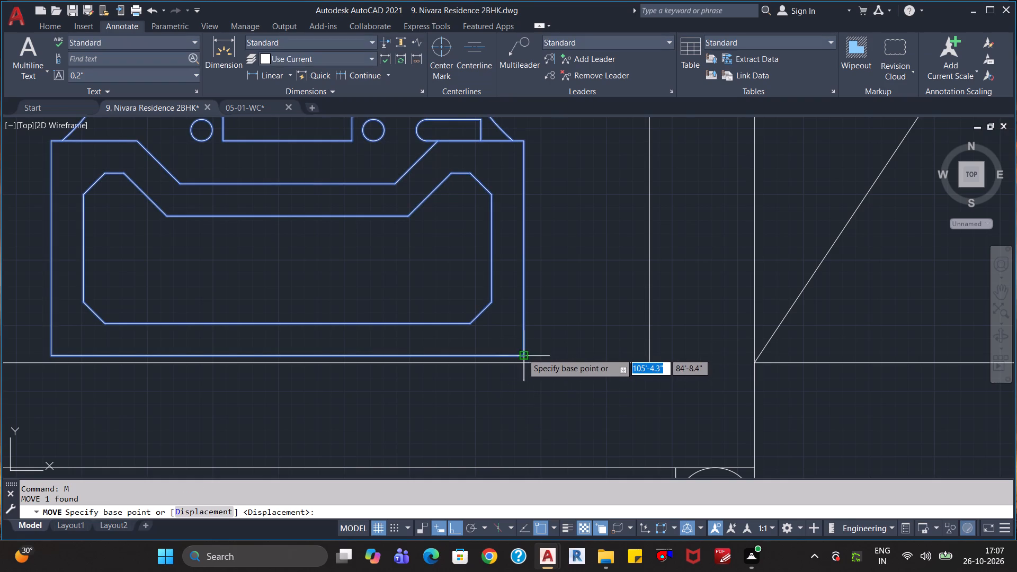
{"action": "left_click", "coordinate": [522, 353]}
{"action": "left_click", "coordinate": [522, 360]}
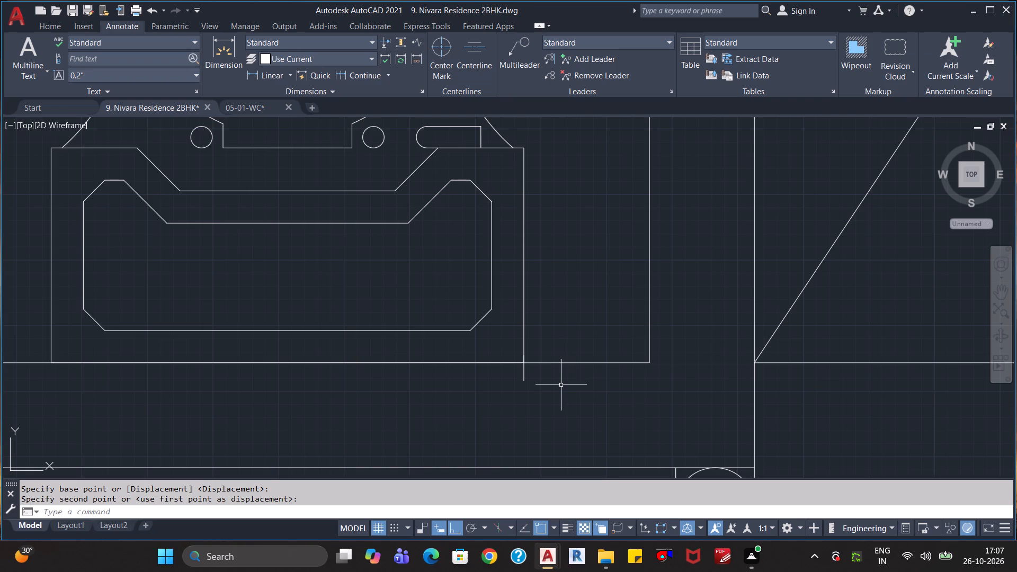
{"action": "key", "text": "Escape"}
{"action": "key", "text": "Escape"}
Erase the short helper line at the toilet tank's south-east corner.
{"action": "left_click", "coordinate": [536, 371]}
{"action": "left_click", "coordinate": [515, 376]}
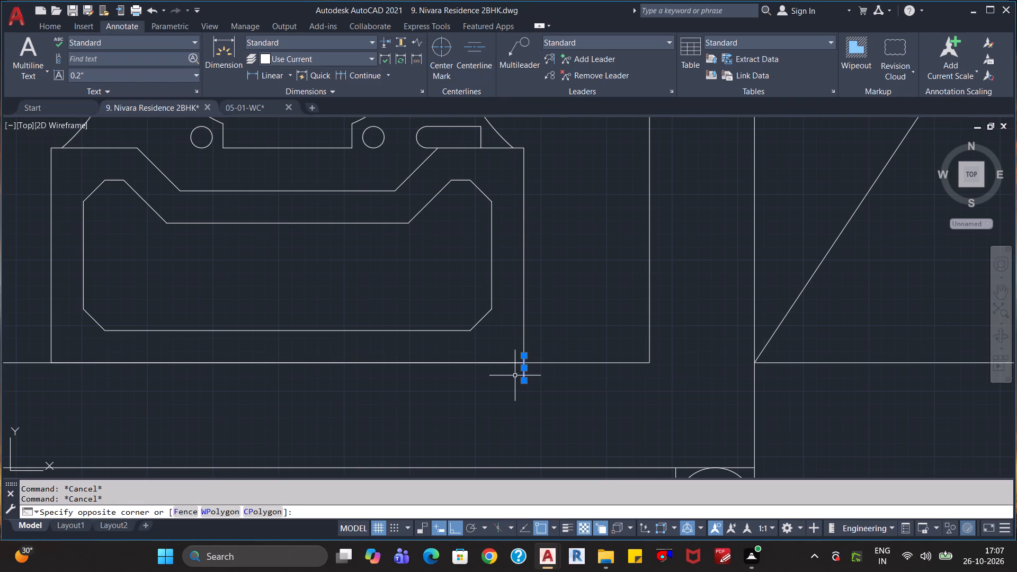
{"action": "key", "text": "Delete"}
Close the 05-01-WC block drawing without saving its changes.
{"action": "scroll", "coordinate": [515, 381], "scroll_direction": "down", "scroll_amount": 3}
{"action": "scroll", "coordinate": [521, 328], "scroll_direction": "down", "scroll_amount": 1}
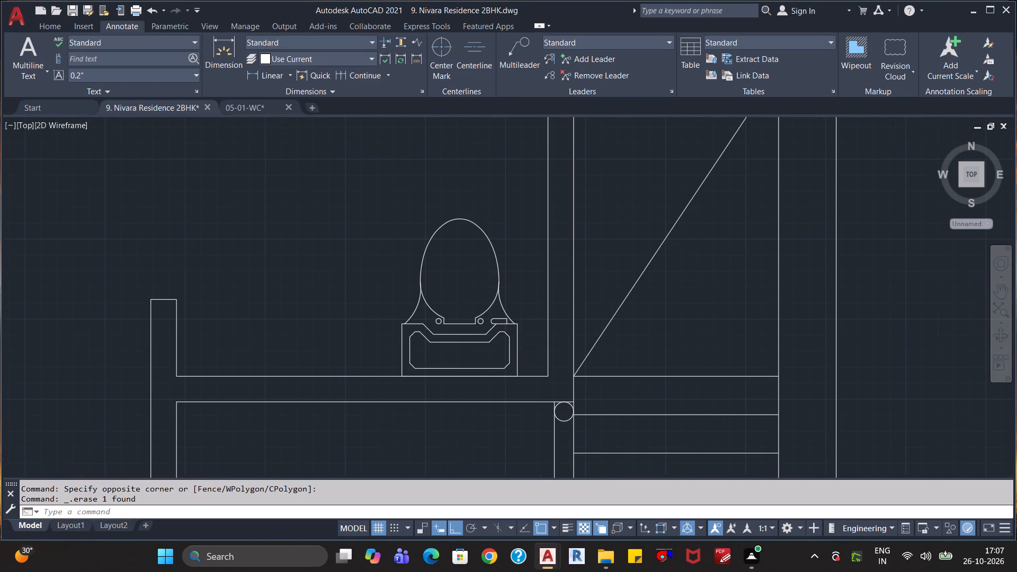
{"action": "scroll", "coordinate": [494, 333], "scroll_direction": "down", "scroll_amount": 1}
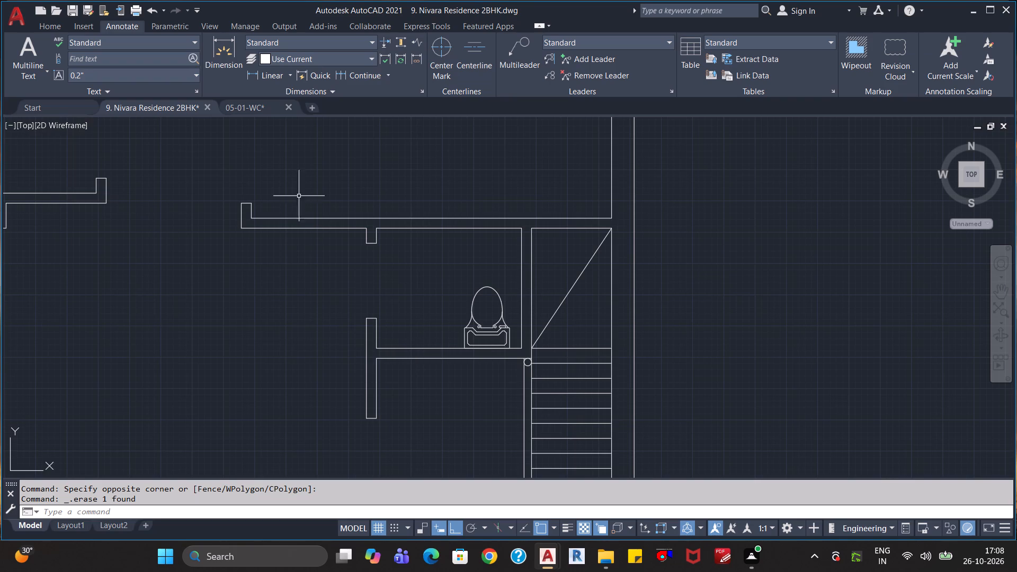
{"action": "left_click", "coordinate": [251, 101]}
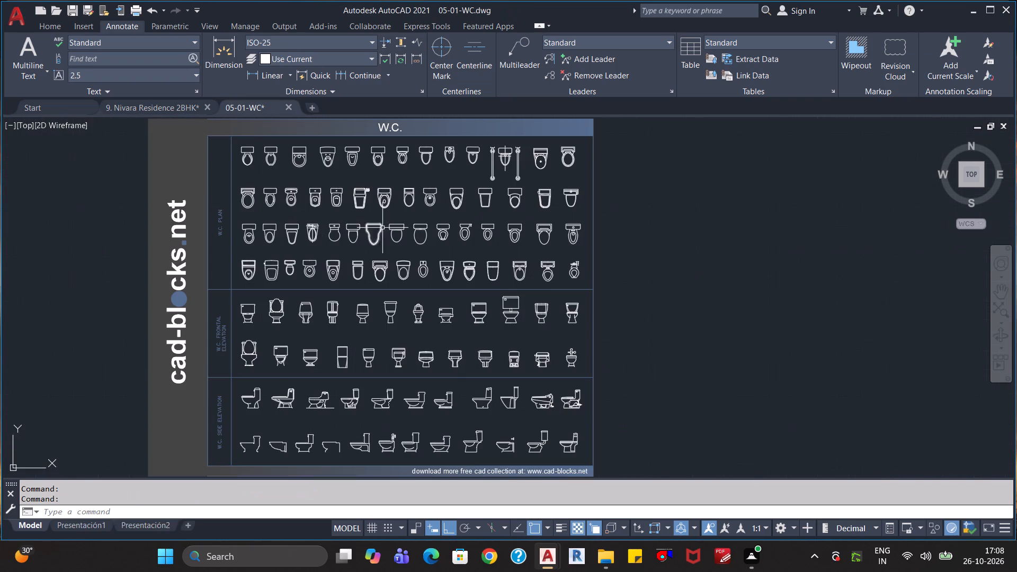
{"action": "left_click", "coordinate": [288, 104]}
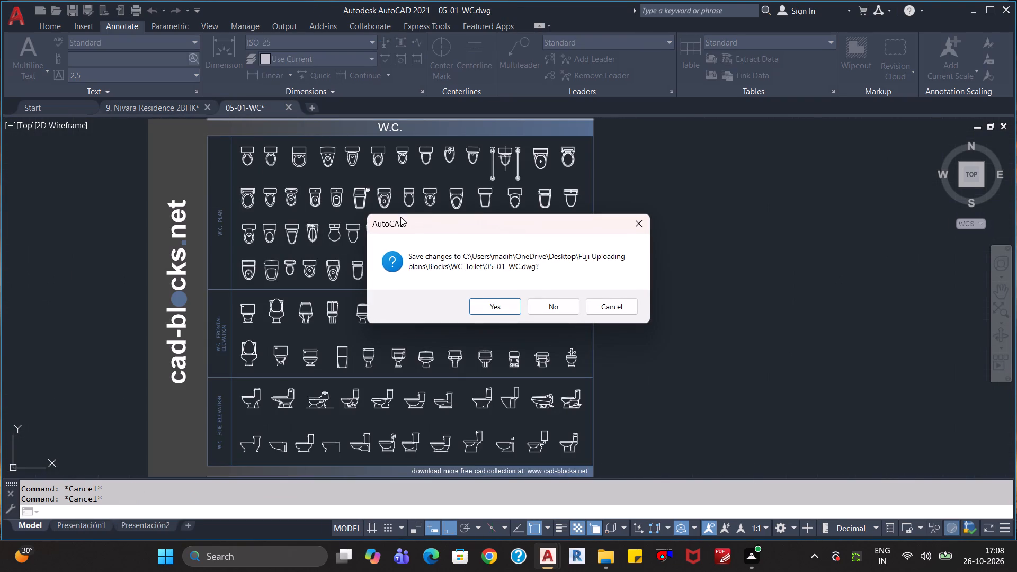
{"action": "left_click", "coordinate": [556, 308]}
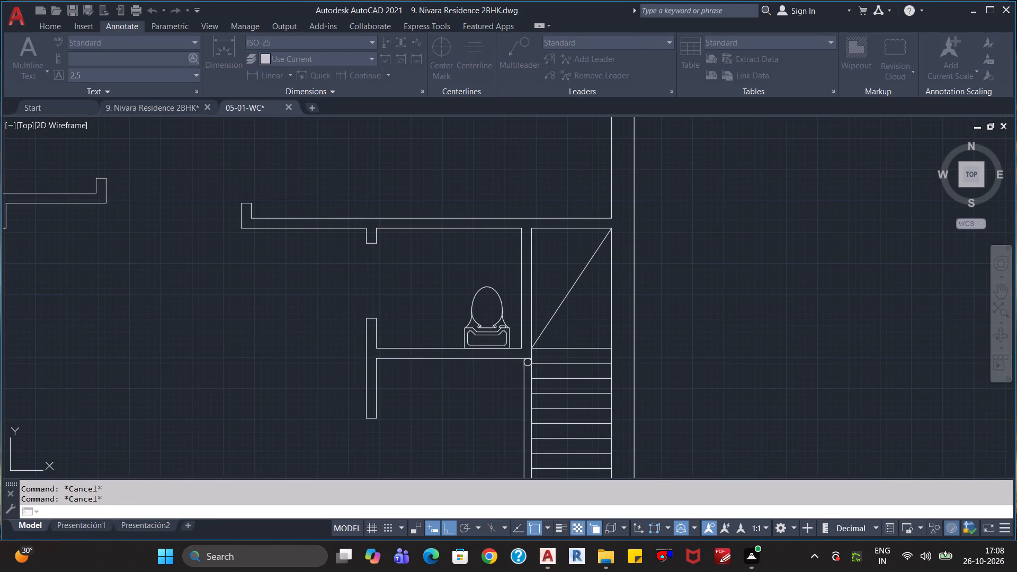
Open the drawing washbasins-in-plan (1) from the SINKs folder inside Blocks.
{"action": "key", "text": "ctrl+o"}
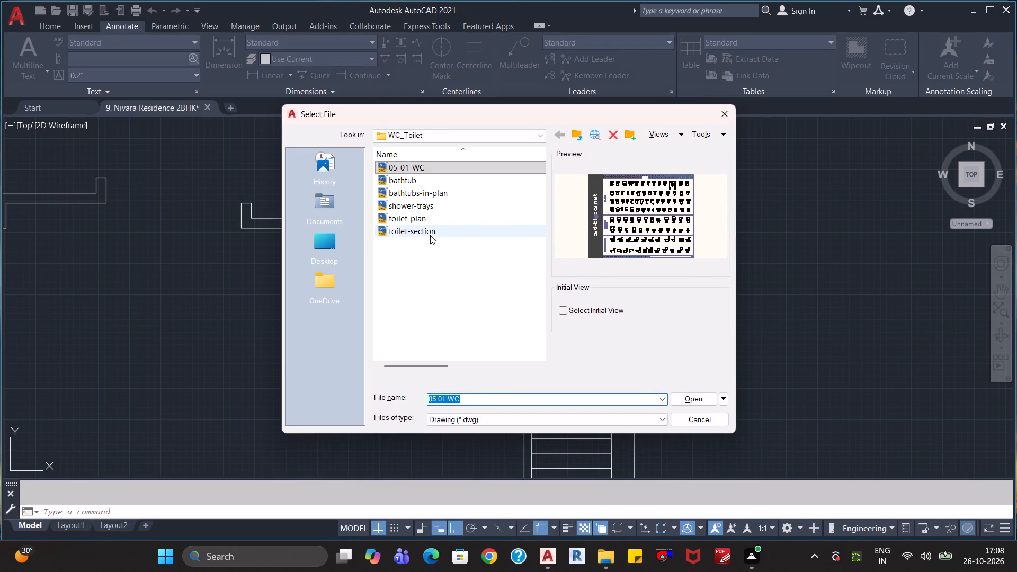
{"action": "scroll", "coordinate": [420, 225], "scroll_direction": "down", "scroll_amount": 1}
{"action": "scroll", "coordinate": [424, 228], "scroll_direction": "up", "scroll_amount": 2}
{"action": "left_click", "coordinate": [574, 135]}
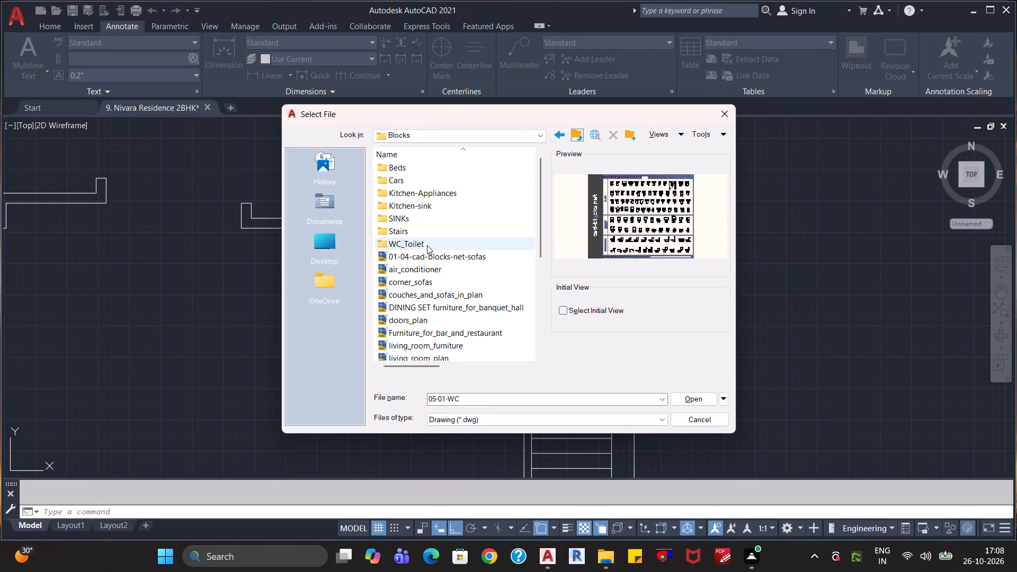
{"action": "double_click", "coordinate": [424, 232]}
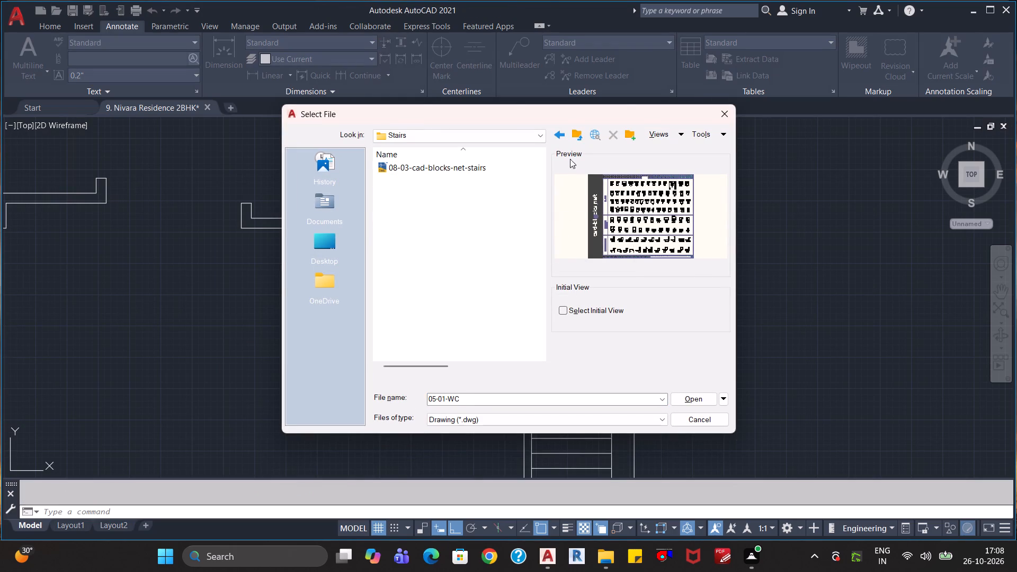
{"action": "left_click", "coordinate": [581, 135]}
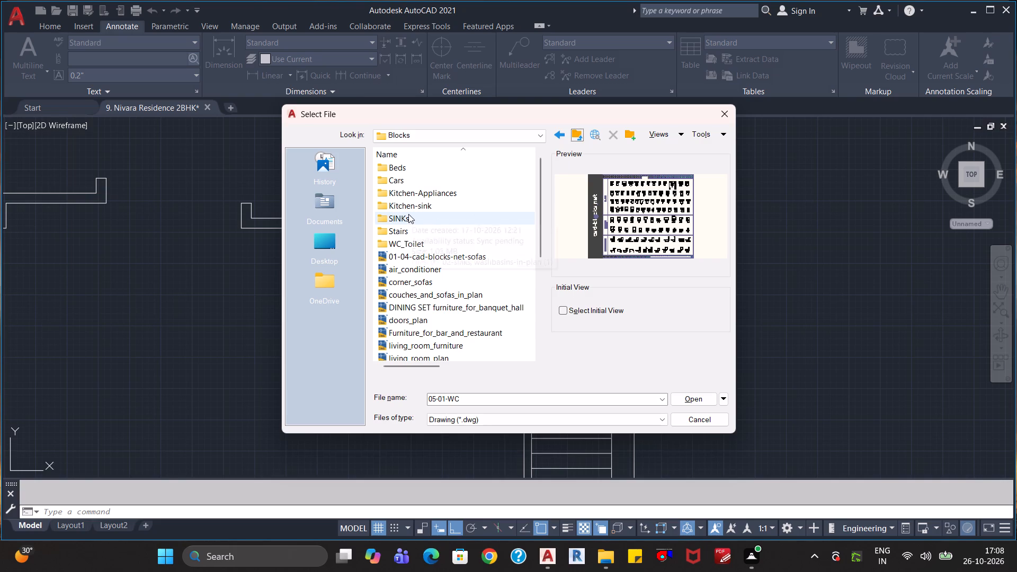
{"action": "double_click", "coordinate": [408, 214]}
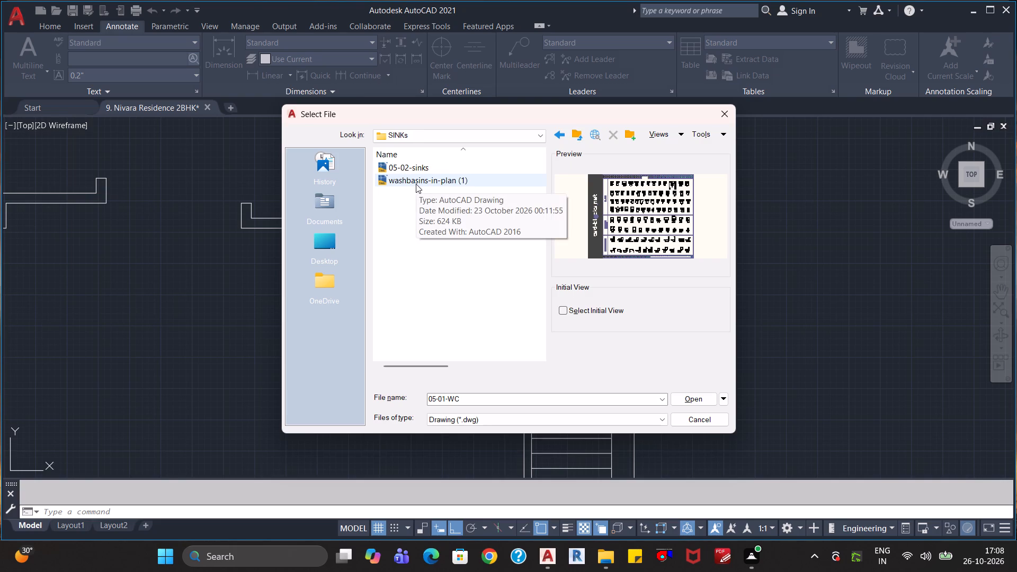
{"action": "double_click", "coordinate": [416, 183]}
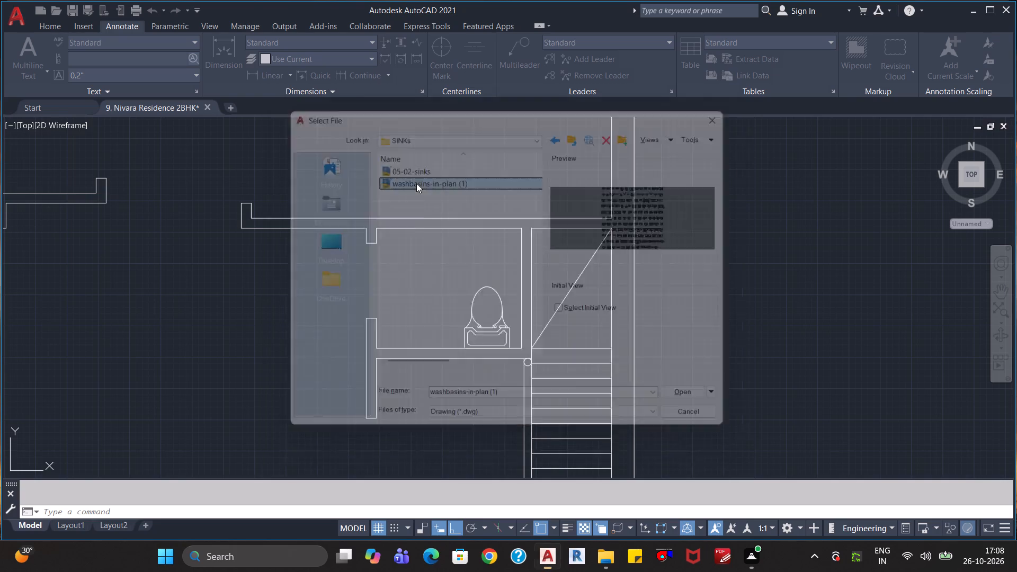
Browse the washbasin blocks and copy the half-round basin that comes first in the top row.
{"action": "scroll", "coordinate": [472, 220], "scroll_direction": "down", "scroll_amount": 2}
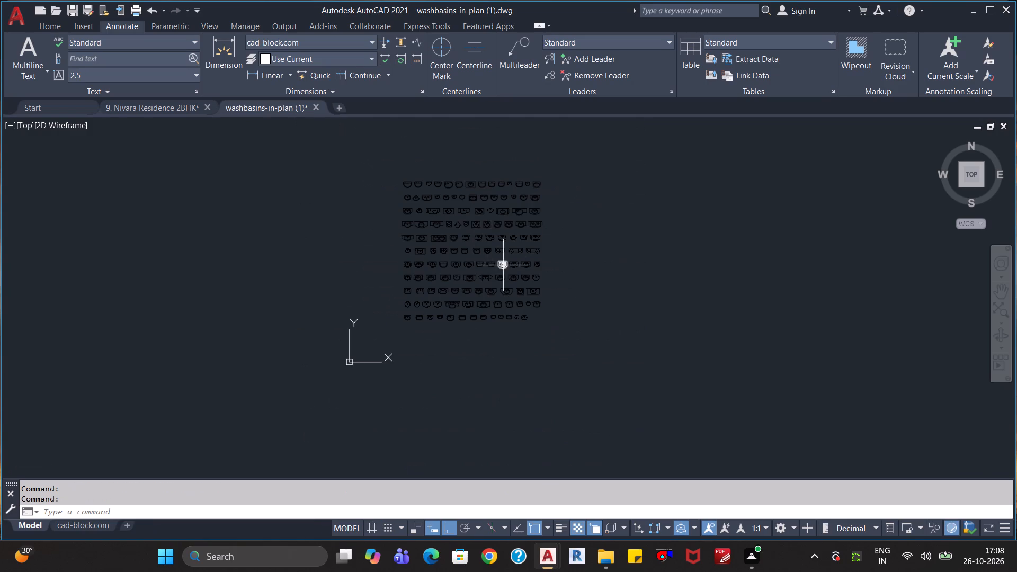
{"action": "scroll", "coordinate": [503, 266], "scroll_direction": "up", "scroll_amount": 3}
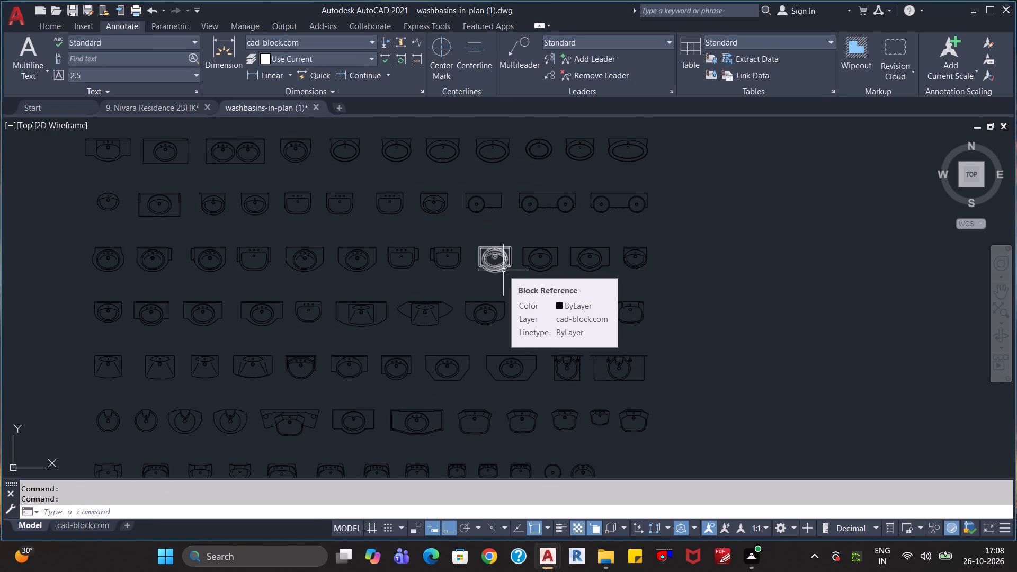
{"action": "scroll", "coordinate": [503, 270], "scroll_direction": "down", "scroll_amount": 1}
{"action": "scroll", "coordinate": [545, 314], "scroll_direction": "up", "scroll_amount": 2}
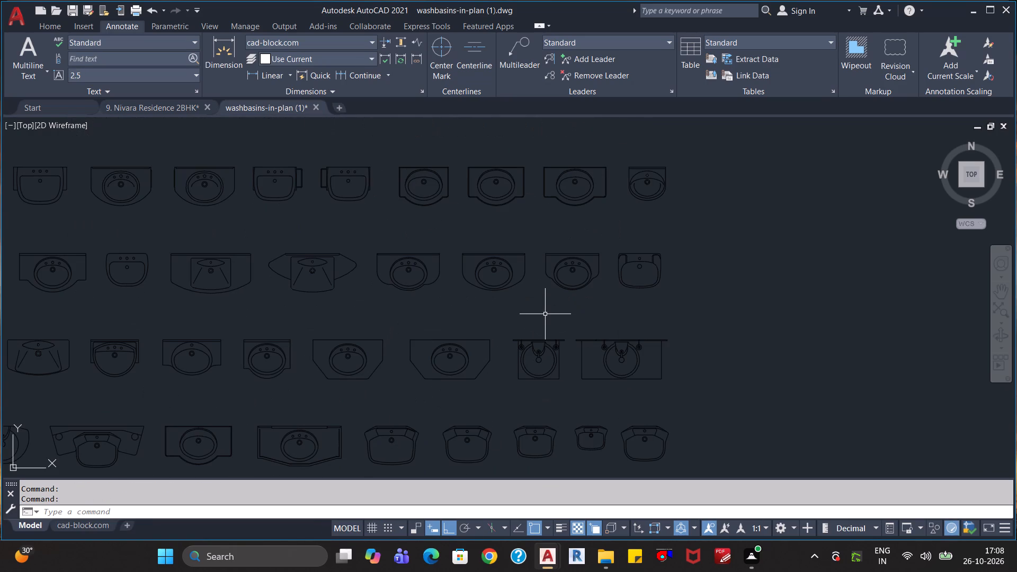
{"action": "scroll", "coordinate": [539, 337], "scroll_direction": "down", "scroll_amount": 1}
{"action": "scroll", "coordinate": [539, 337], "scroll_direction": "up", "scroll_amount": 1}
{"action": "scroll", "coordinate": [476, 258], "scroll_direction": "down", "scroll_amount": 1}
{"action": "middle_click_drag", "start_coordinate": [476, 257], "coordinate": [476, 263]}
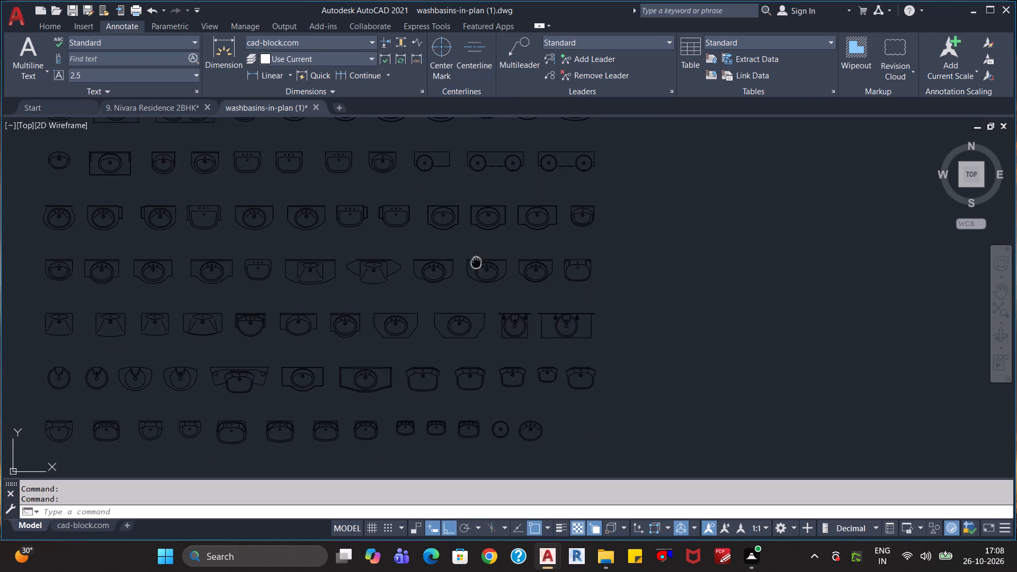
{"action": "middle_click_drag", "start_coordinate": [476, 263], "coordinate": [549, 389]}
{"action": "middle_click_drag", "start_coordinate": [449, 276], "coordinate": [421, 416]}
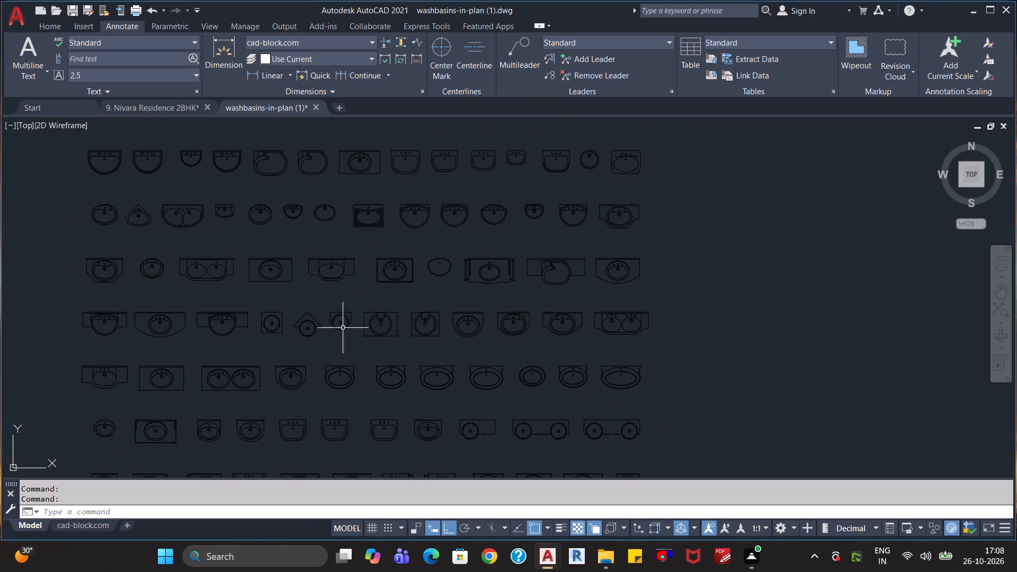
{"action": "left_click", "coordinate": [119, 139]}
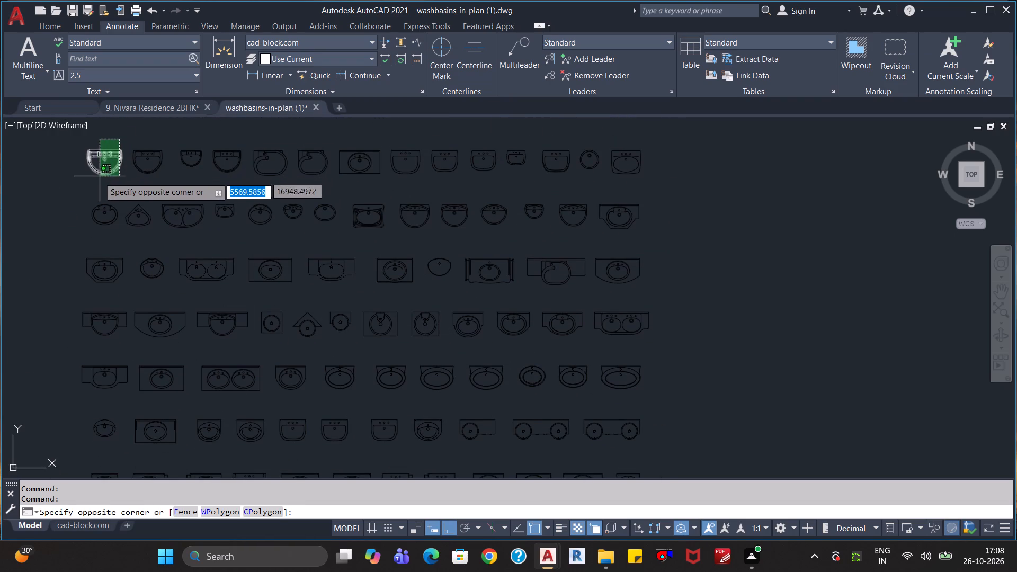
{"action": "left_click", "coordinate": [97, 180]}
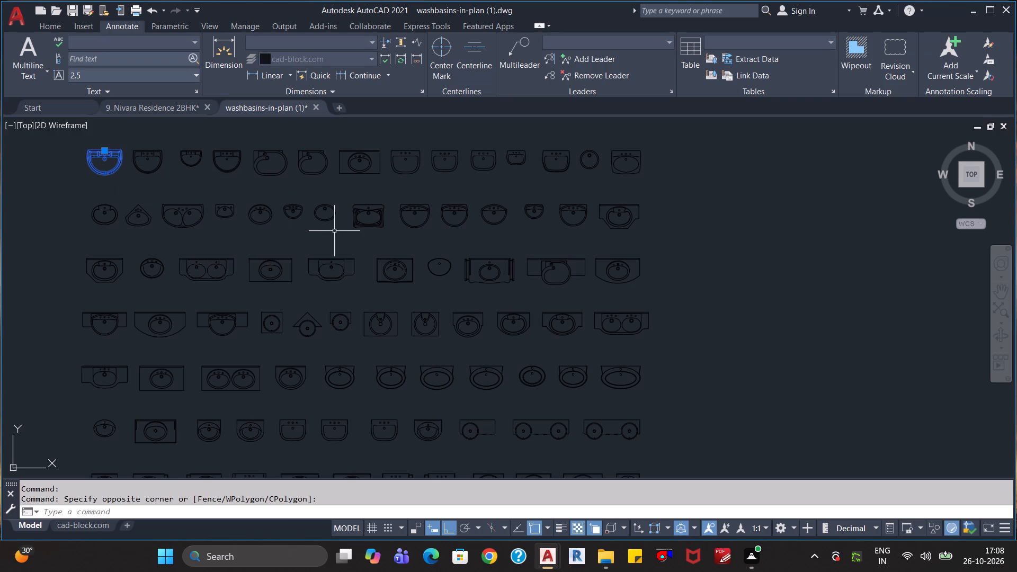
{"action": "key", "text": "ctrl+c"}
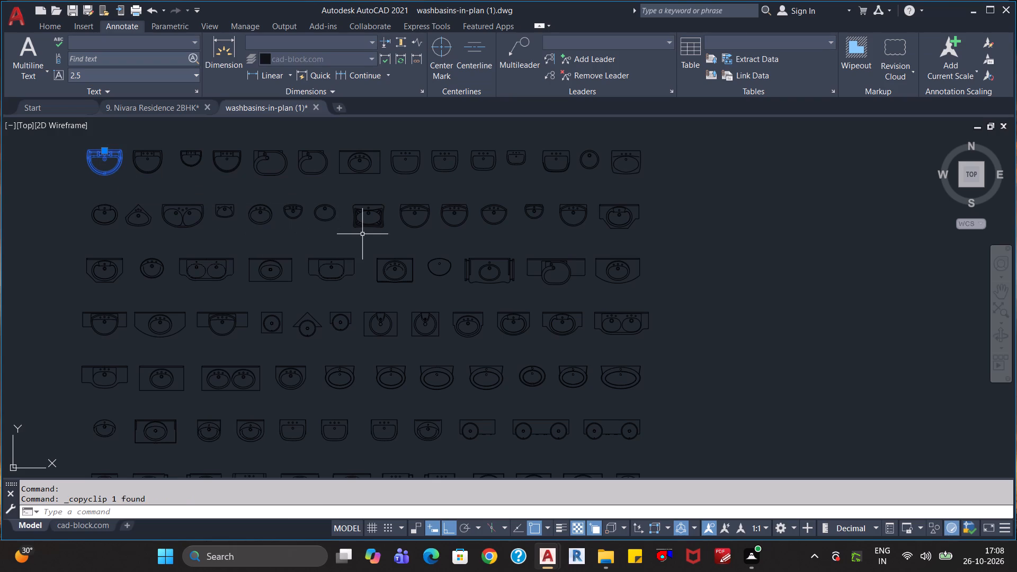
Paste the copied washbasin into the 9. Nivara Residence 2BHK drawing, in the empty area just north-east of the furnished floor plan.
{"action": "key", "text": "alt+Tab"}
{"action": "key", "text": "alt+Tab"}
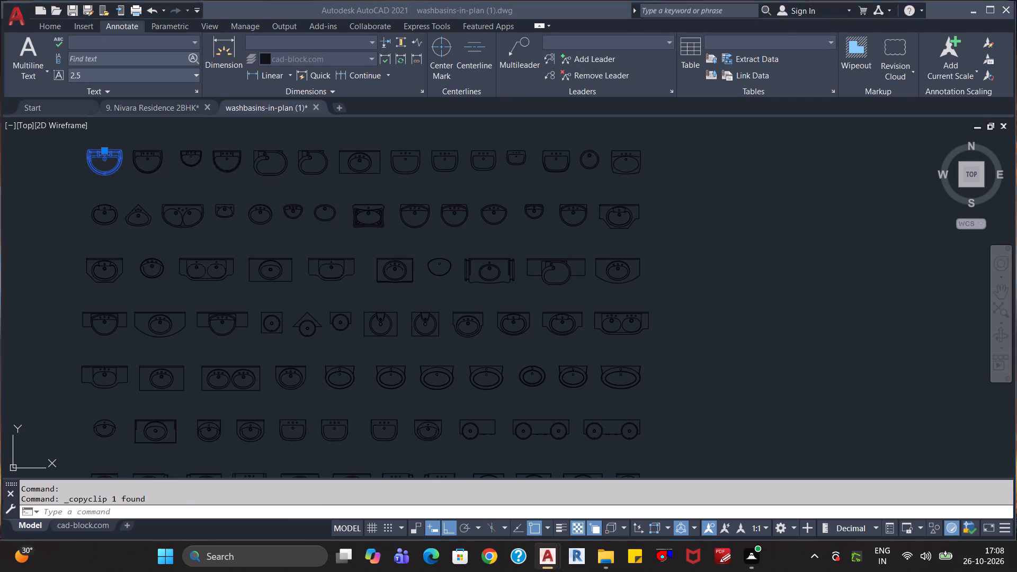
{"action": "key", "text": "alt+Tab"}
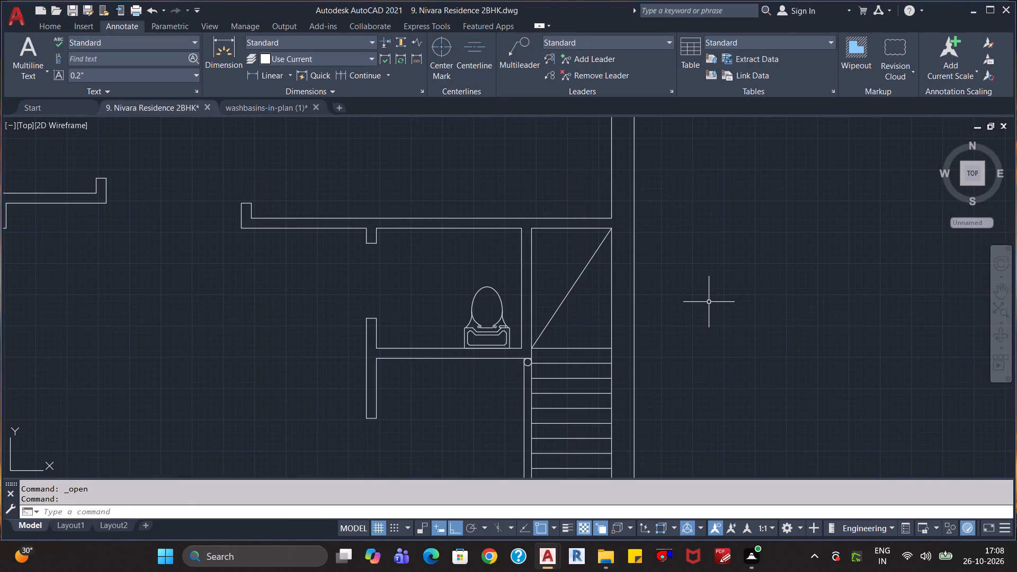
{"action": "key", "text": "ctrl+v"}
{"action": "scroll", "coordinate": [710, 303], "scroll_direction": "down", "scroll_amount": 4}
{"action": "scroll", "coordinate": [688, 383], "scroll_direction": "down", "scroll_amount": 1}
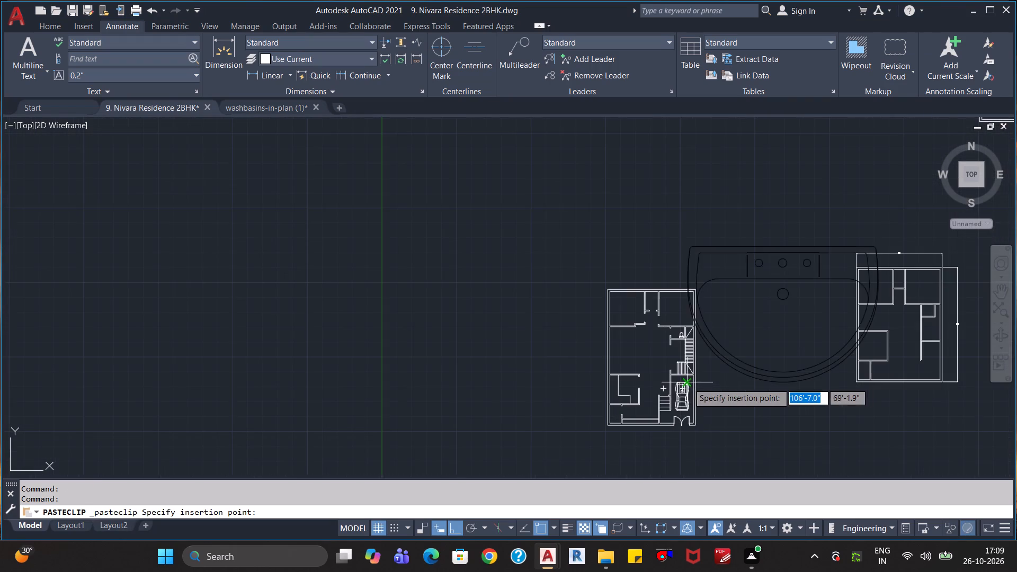
{"action": "left_click", "coordinate": [662, 256]}
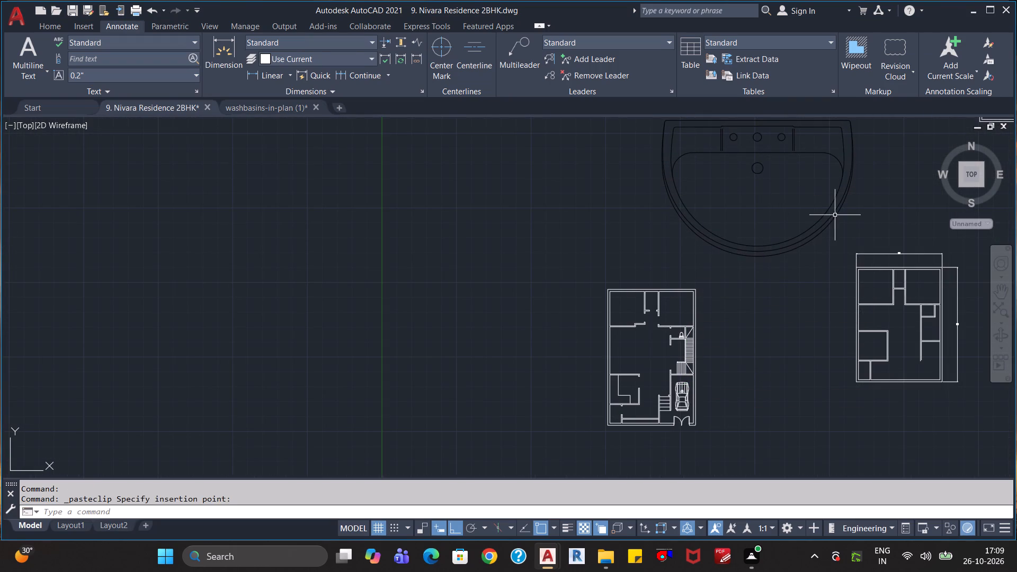
Set the pasted washbasin's object colour to ByBlock.
{"action": "left_click", "coordinate": [836, 214]}
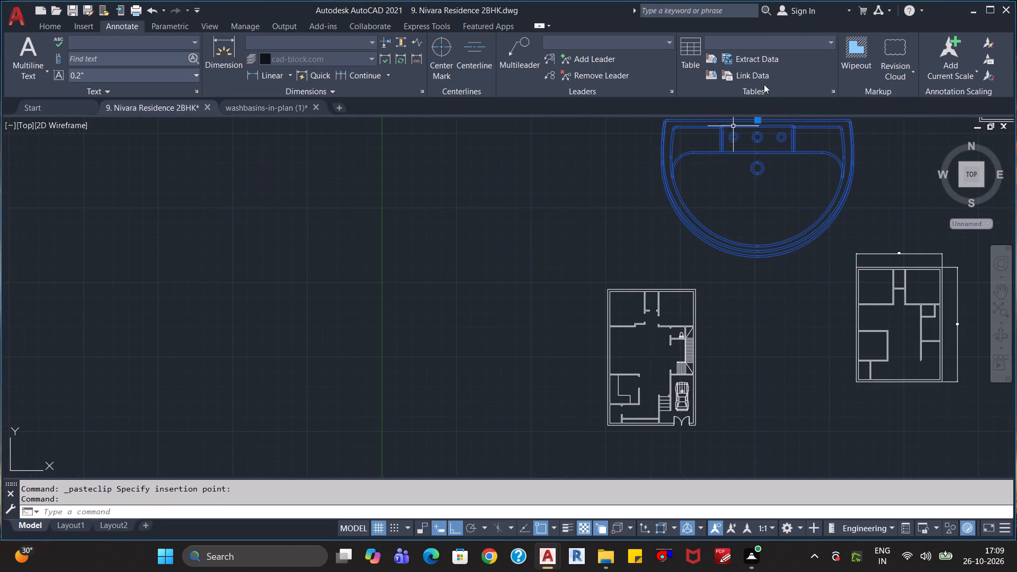
{"action": "left_click", "coordinate": [811, 41]}
{"action": "left_click", "coordinate": [51, 24]}
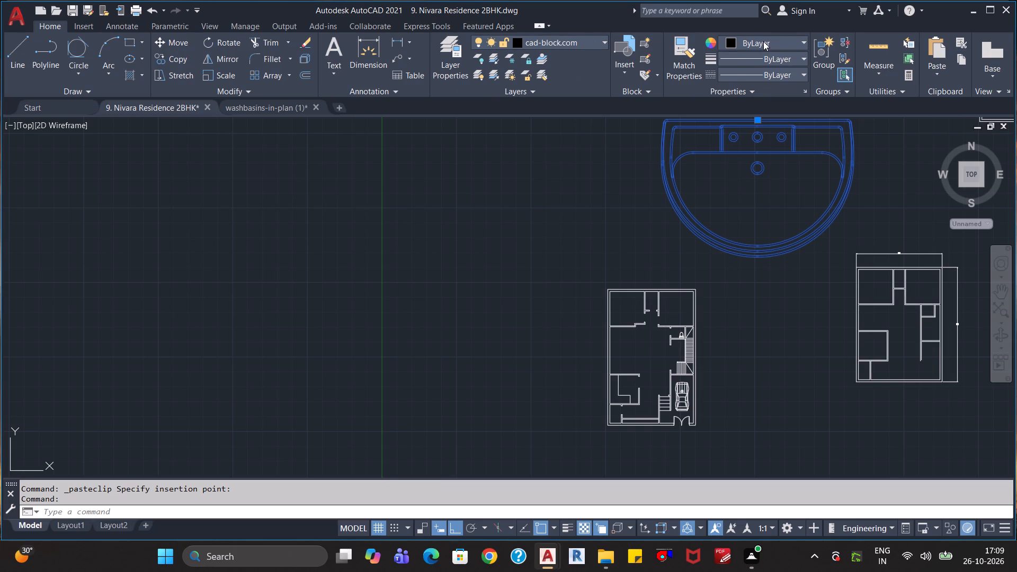
{"action": "left_click", "coordinate": [763, 41]}
{"action": "left_click", "coordinate": [743, 78]}
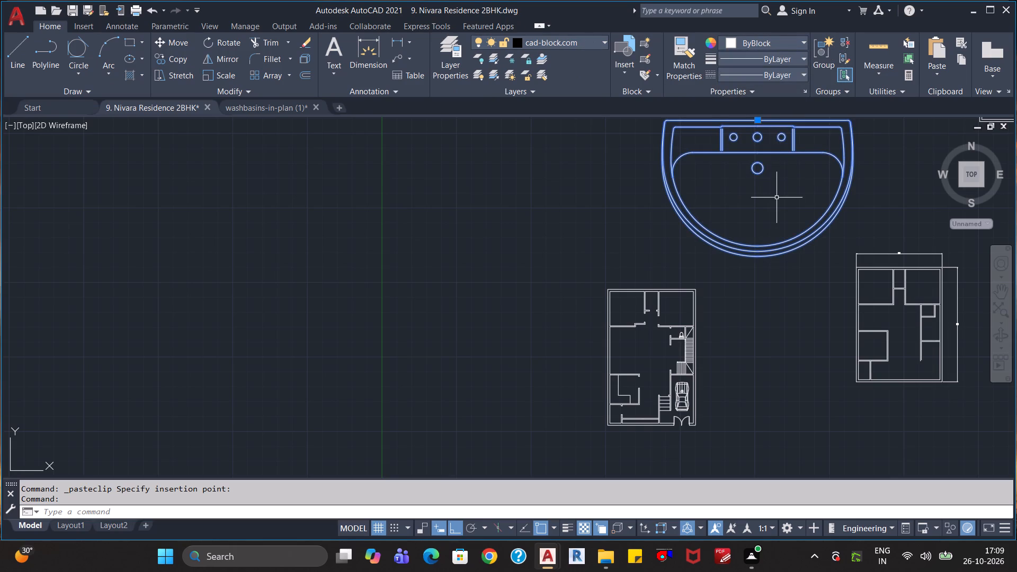
{"action": "key", "text": "Escape"}
{"action": "key", "text": "Escape"}
Scale the oversized washbasin down freehand about its drain hole to a small fraction of its pasted size.
{"action": "left_click", "coordinate": [875, 177]}
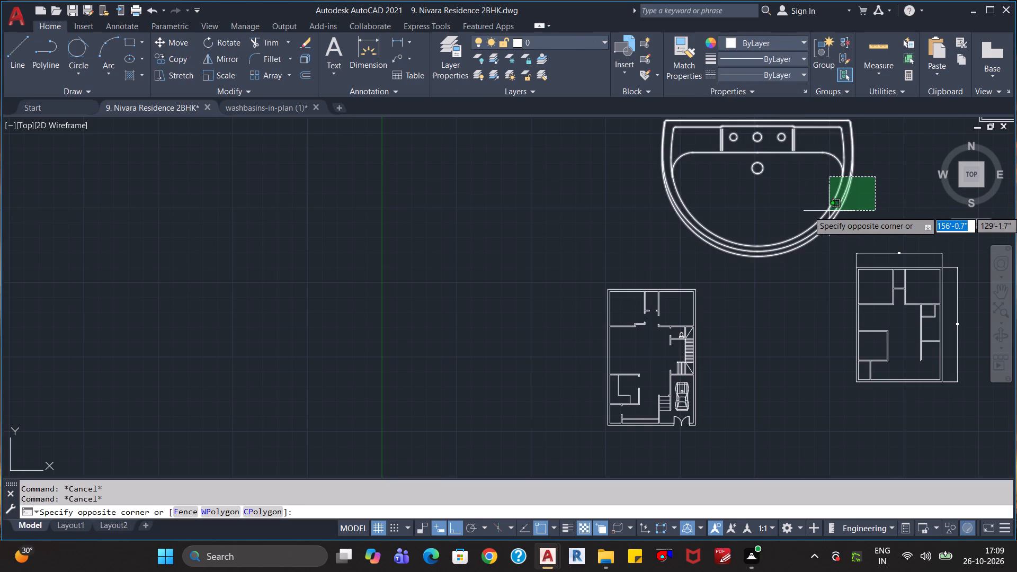
{"action": "left_click", "coordinate": [829, 211]}
{"action": "type", "text": "sc"}
{"action": "key", "text": "Return"}
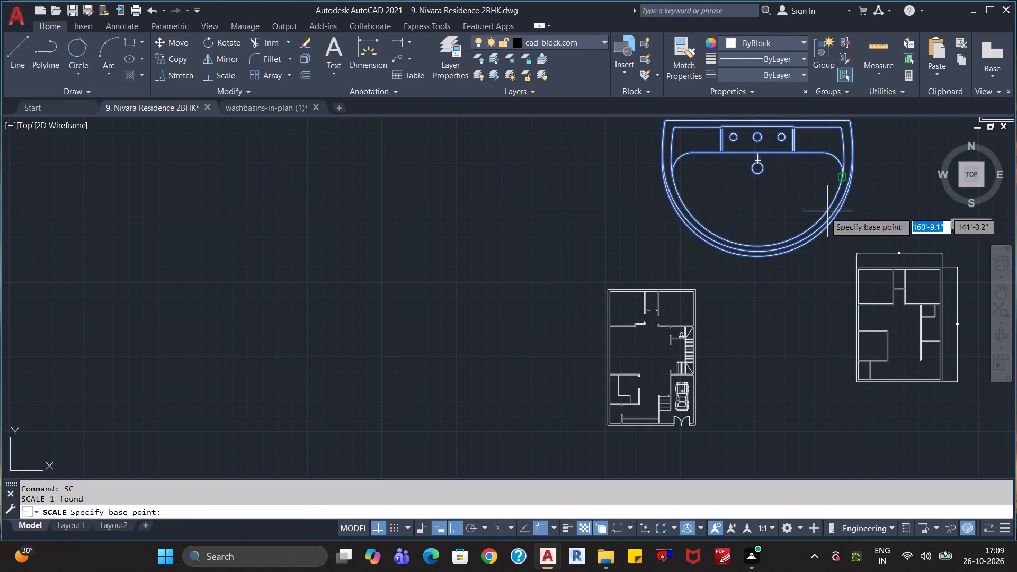
{"action": "left_click", "coordinate": [756, 171]}
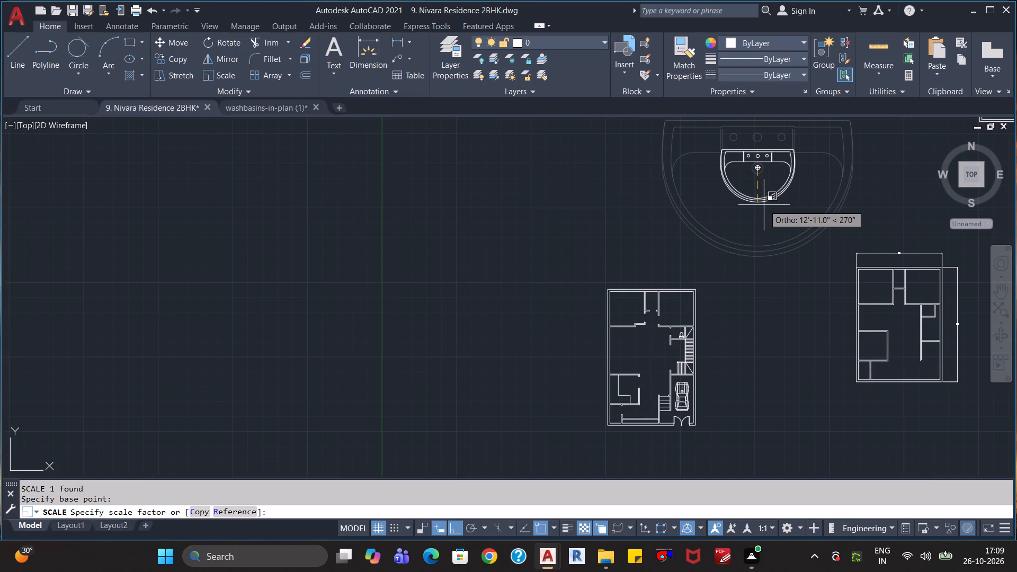
{"action": "scroll", "coordinate": [764, 205], "scroll_direction": "up", "scroll_amount": 4}
{"action": "middle_click_drag", "start_coordinate": [764, 205], "coordinate": [757, 480]}
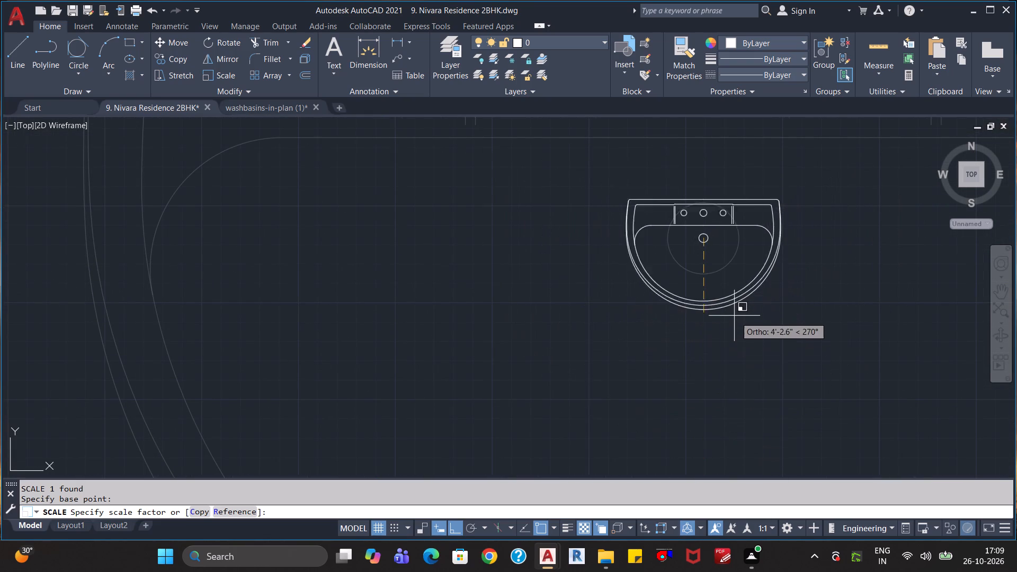
{"action": "left_click", "coordinate": [726, 281]}
Copy the reduced washbasin straight down to the open area east of the furnished plan, level with the toilet room.
{"action": "left_click", "coordinate": [757, 298]}
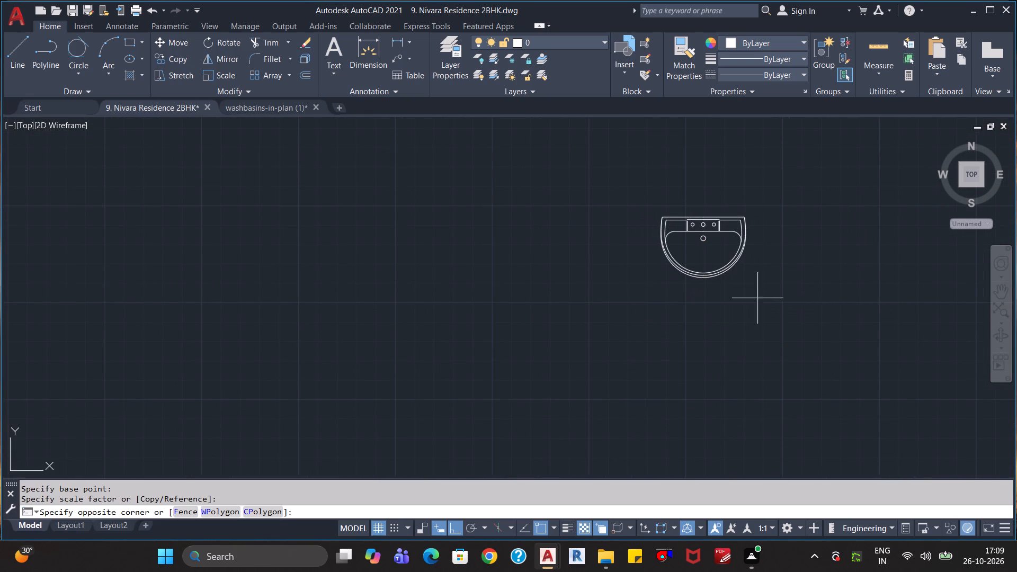
{"action": "left_click", "coordinate": [637, 171]}
{"action": "type", "text": "co"}
{"action": "key", "text": "Return"}
{"action": "left_click", "coordinate": [688, 243]}
{"action": "scroll", "coordinate": [594, 360], "scroll_direction": "down", "scroll_amount": 3}
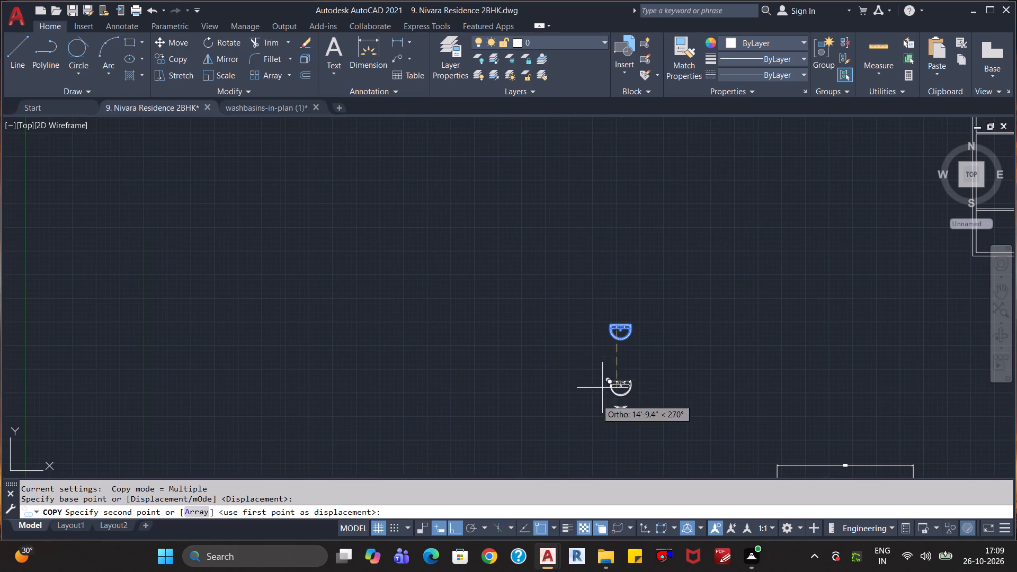
{"action": "scroll", "coordinate": [591, 408], "scroll_direction": "down", "scroll_amount": 3}
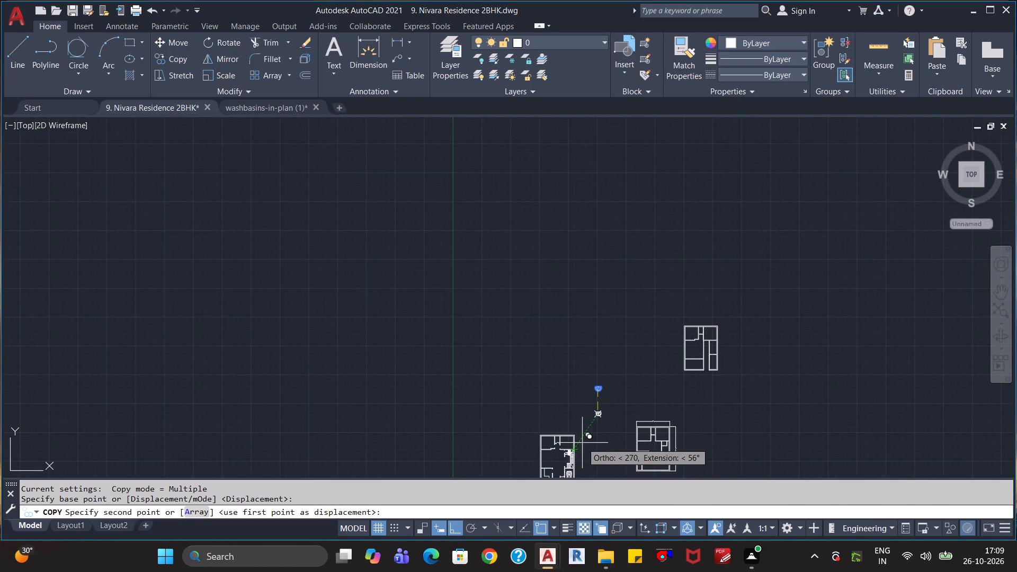
{"action": "scroll", "coordinate": [558, 449], "scroll_direction": "up", "scroll_amount": 5}
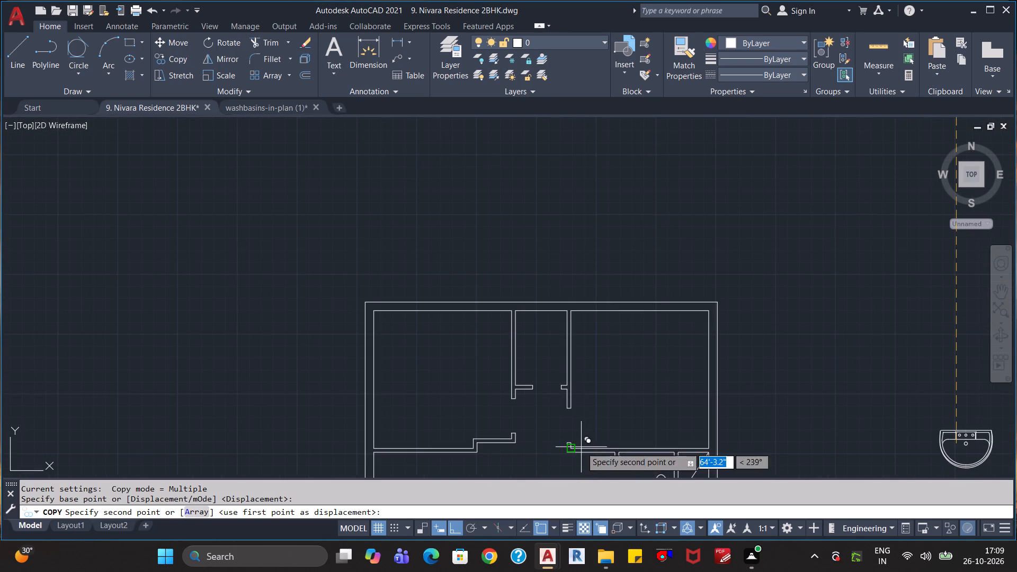
{"action": "middle_click_drag", "start_coordinate": [581, 447], "coordinate": [593, 239]}
{"action": "left_click", "coordinate": [641, 265]}
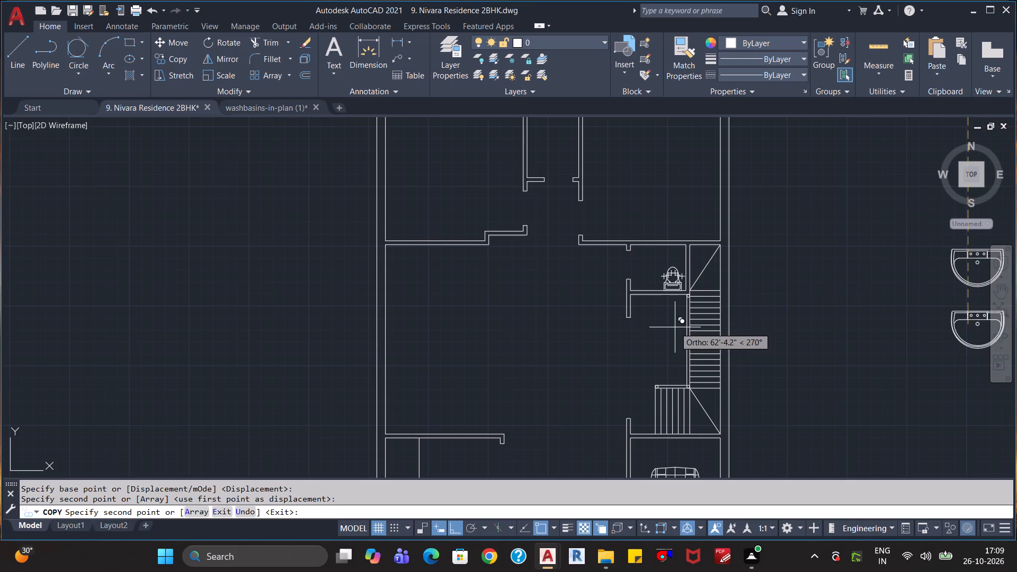
{"action": "key", "text": "Escape"}
{"action": "key", "text": "Escape"}
Scale the copied washbasin beside the plan down further about its drain hole, closer to the toilet's size.
{"action": "middle_click_drag", "start_coordinate": [836, 308], "coordinate": [706, 337]}
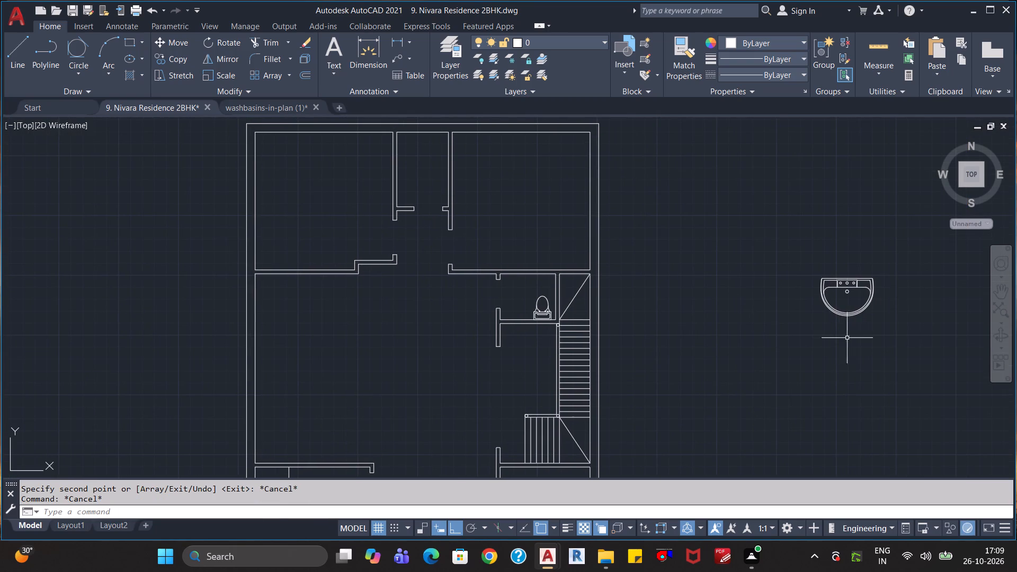
{"action": "left_click", "coordinate": [857, 337]}
{"action": "left_click", "coordinate": [844, 265]}
{"action": "type", "text": "sc"}
{"action": "key", "text": "Return"}
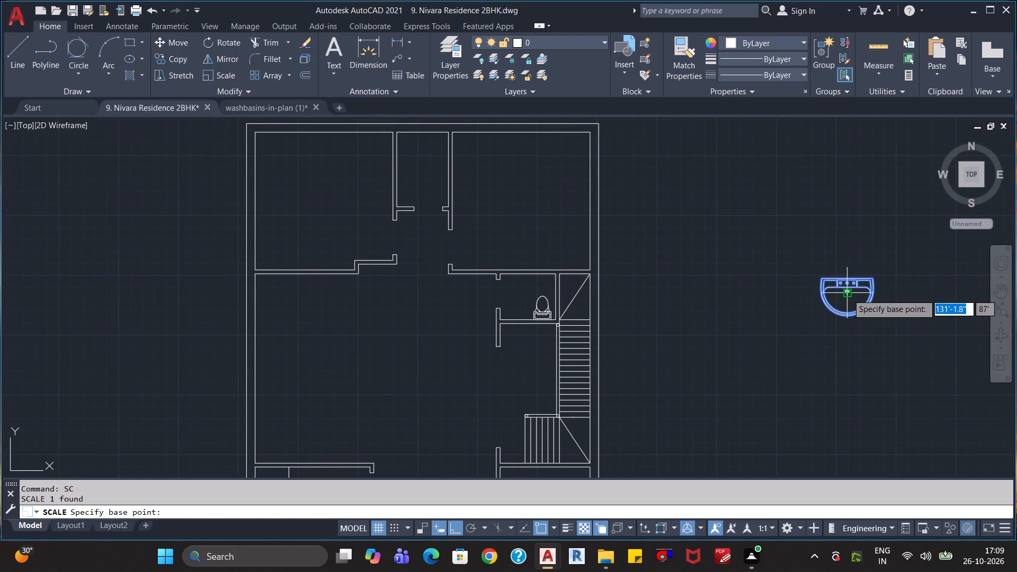
{"action": "left_click", "coordinate": [847, 294]}
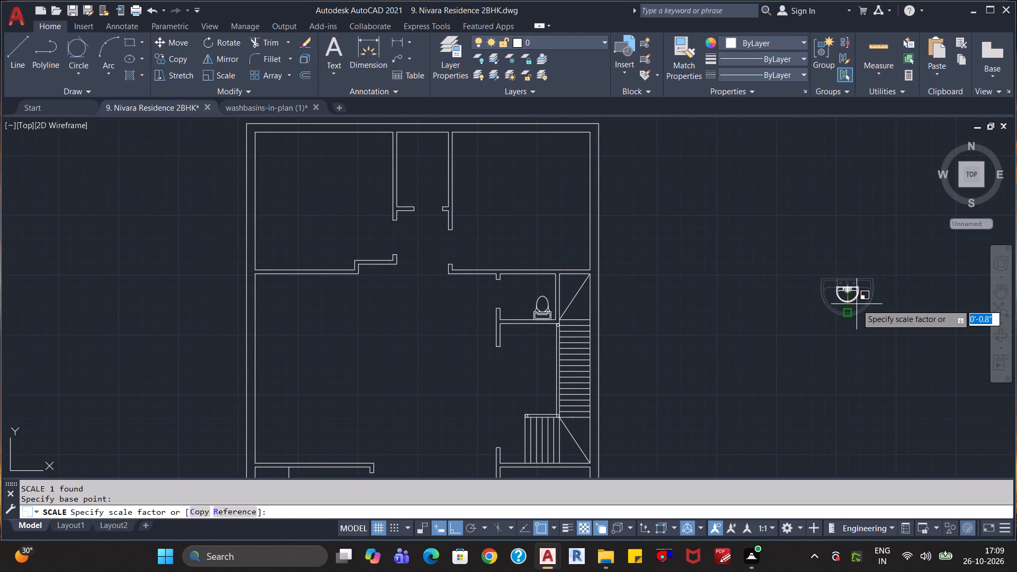
{"action": "scroll", "coordinate": [857, 304], "scroll_direction": "up", "scroll_amount": 2}
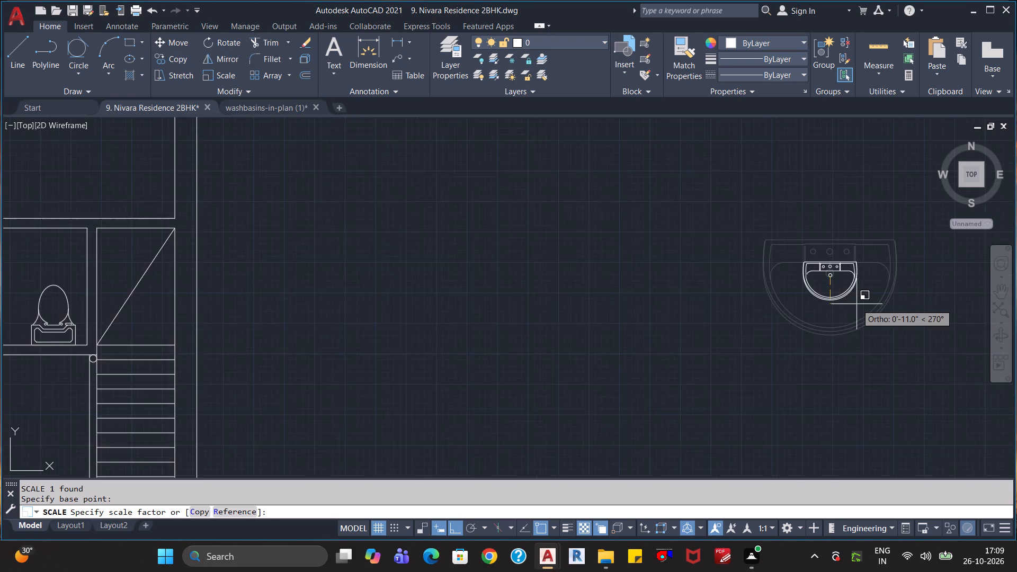
{"action": "scroll", "coordinate": [857, 304], "scroll_direction": "up", "scroll_amount": 1}
{"action": "left_click", "coordinate": [863, 311]}
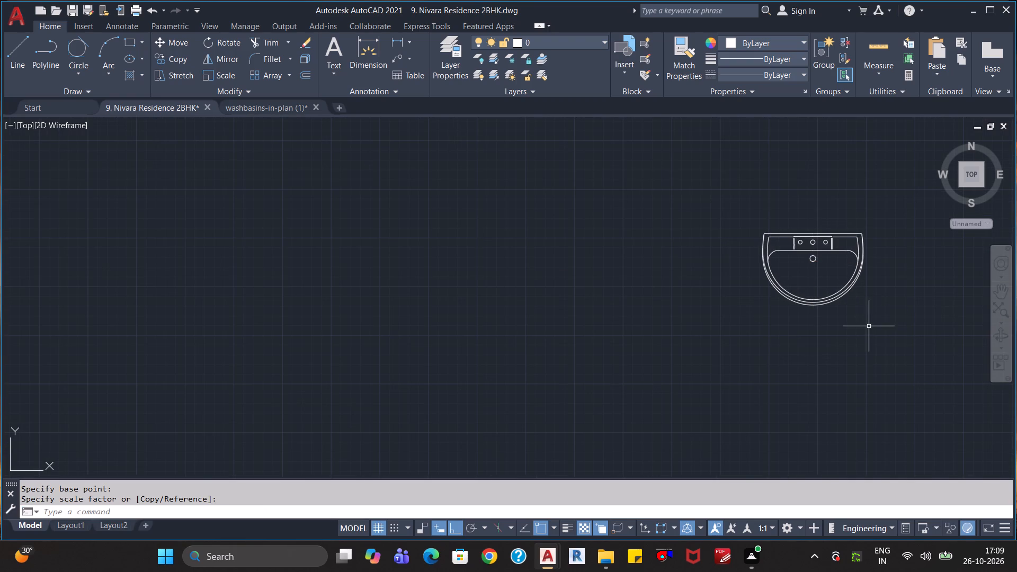
Rotate the small washbasin 180° so its flat tap side faces south.
{"action": "scroll", "coordinate": [869, 327], "scroll_direction": "down", "scroll_amount": 2}
{"action": "left_click", "coordinate": [869, 328]}
{"action": "left_click", "coordinate": [834, 259]}
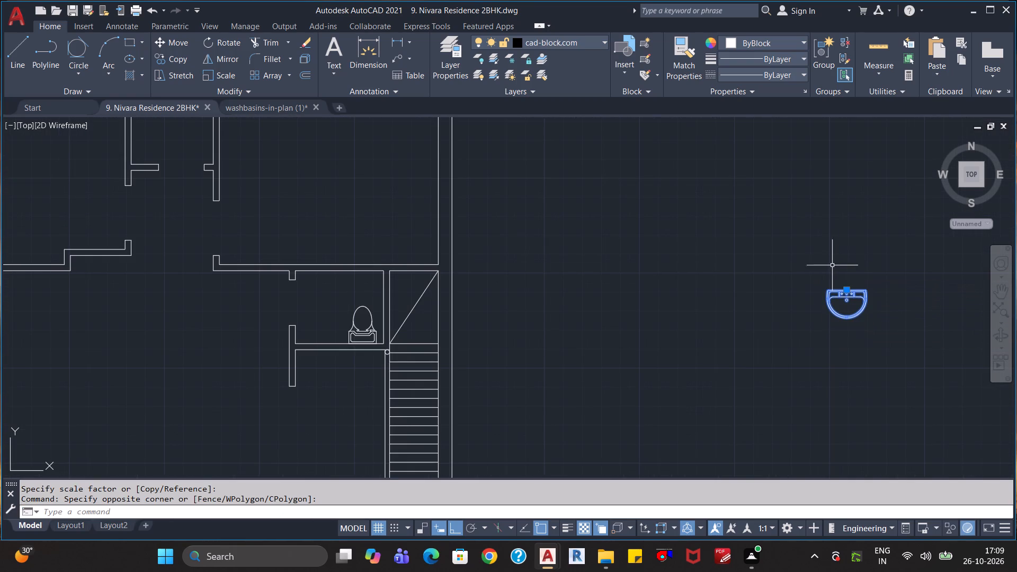
{"action": "type", "text": "ro"}
{"action": "key", "text": "Return"}
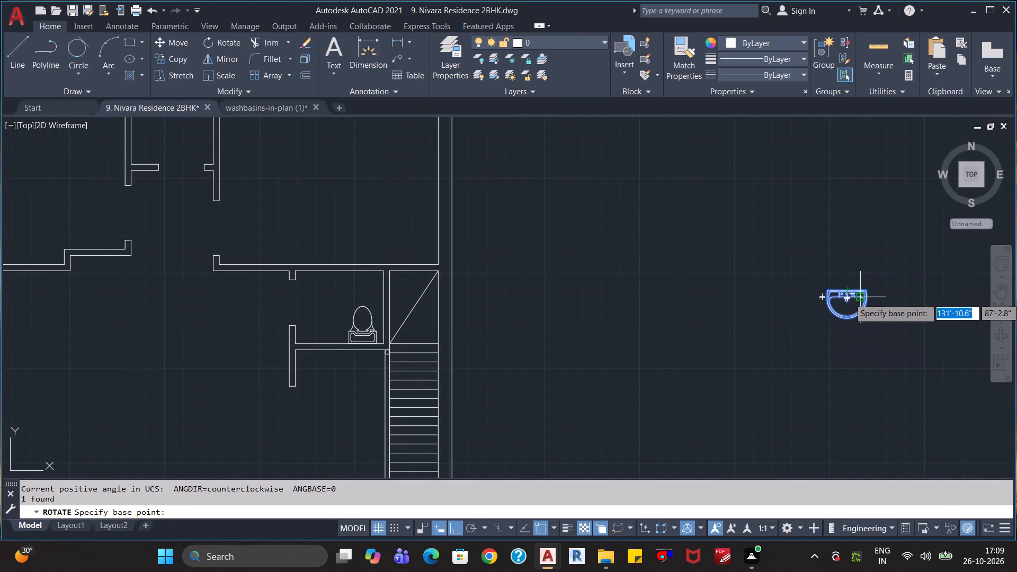
{"action": "left_click", "coordinate": [850, 299]}
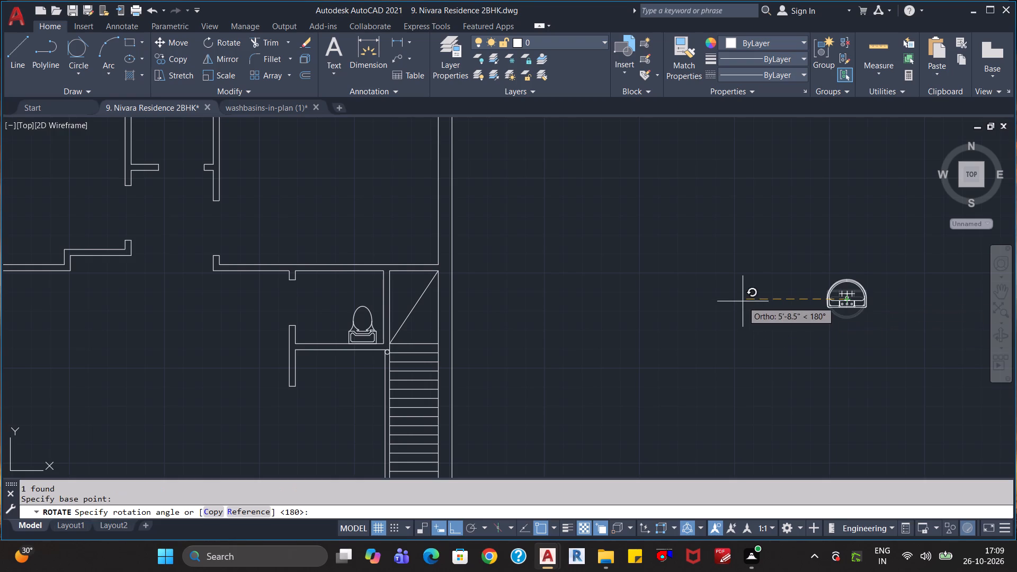
{"action": "left_click", "coordinate": [743, 301]}
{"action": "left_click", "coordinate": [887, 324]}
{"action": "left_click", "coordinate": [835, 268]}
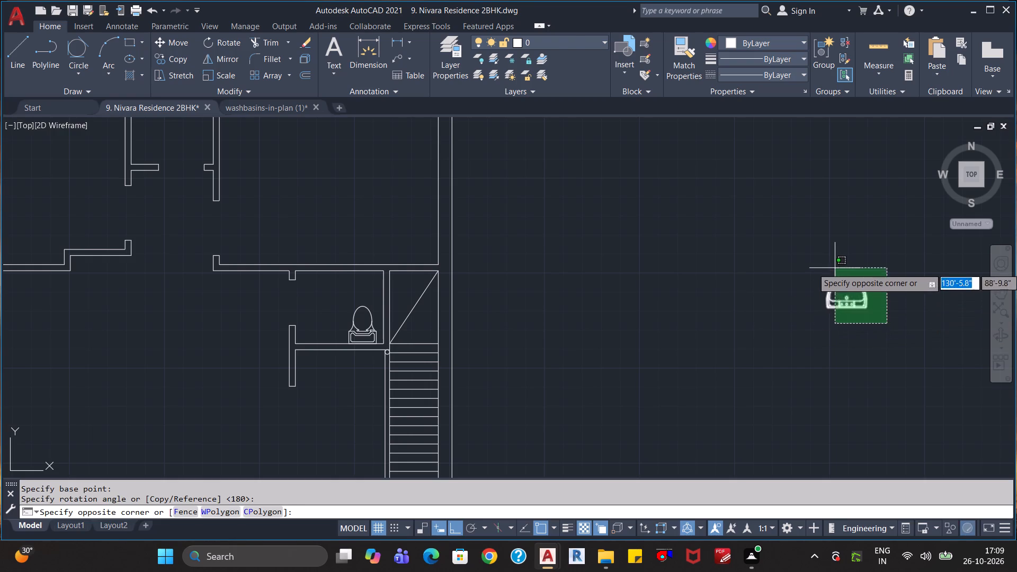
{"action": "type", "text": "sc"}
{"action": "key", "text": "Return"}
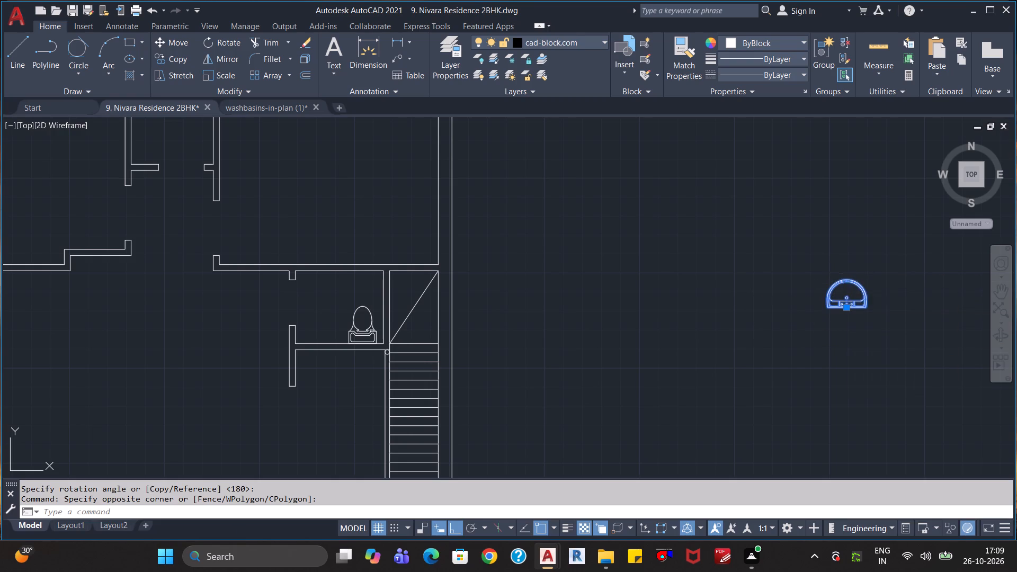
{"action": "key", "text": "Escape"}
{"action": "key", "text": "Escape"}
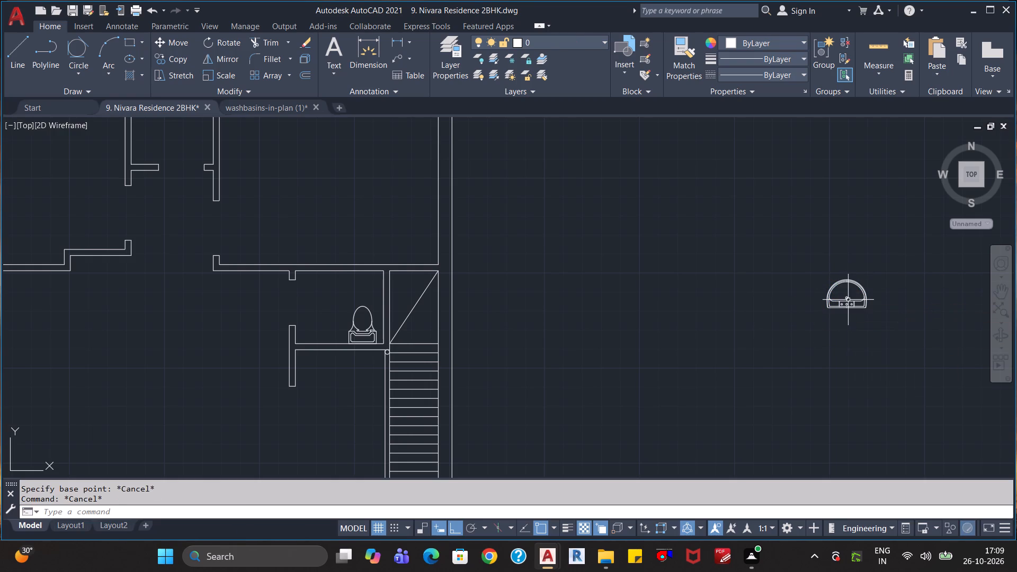
Move the washbasin about 28'-6.9" due west into the toilet room, just north-west of the toilet.
{"action": "left_click", "coordinate": [848, 300]}
{"action": "key", "text": "m"}
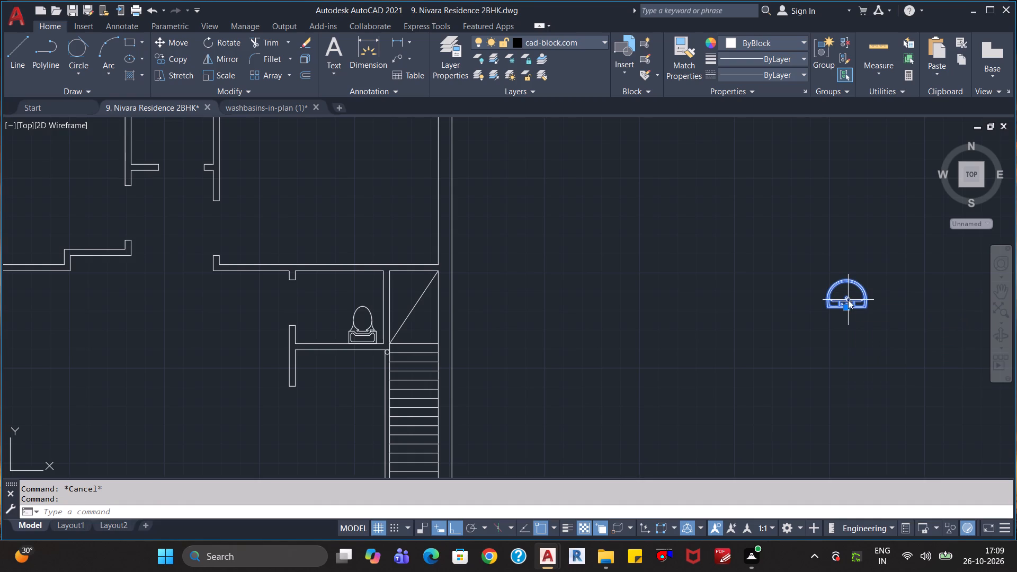
{"action": "key", "text": "Return"}
{"action": "left_click", "coordinate": [848, 300]}
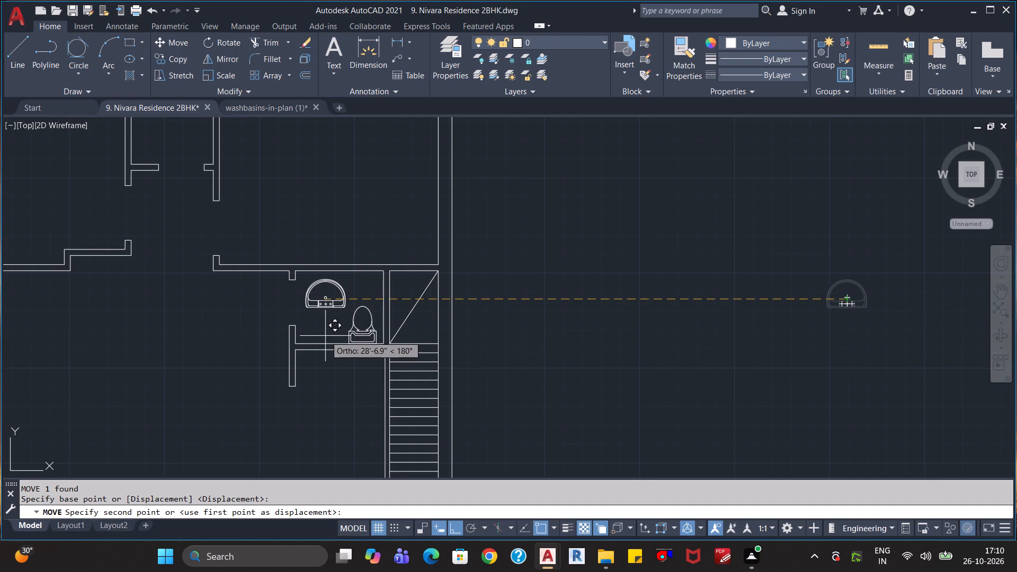
{"action": "left_click", "coordinate": [325, 336]}
Scale the washbasin in the toilet room down to roughly two-thirds, using a base point near its flat tap side.
{"action": "left_click", "coordinate": [329, 303]}
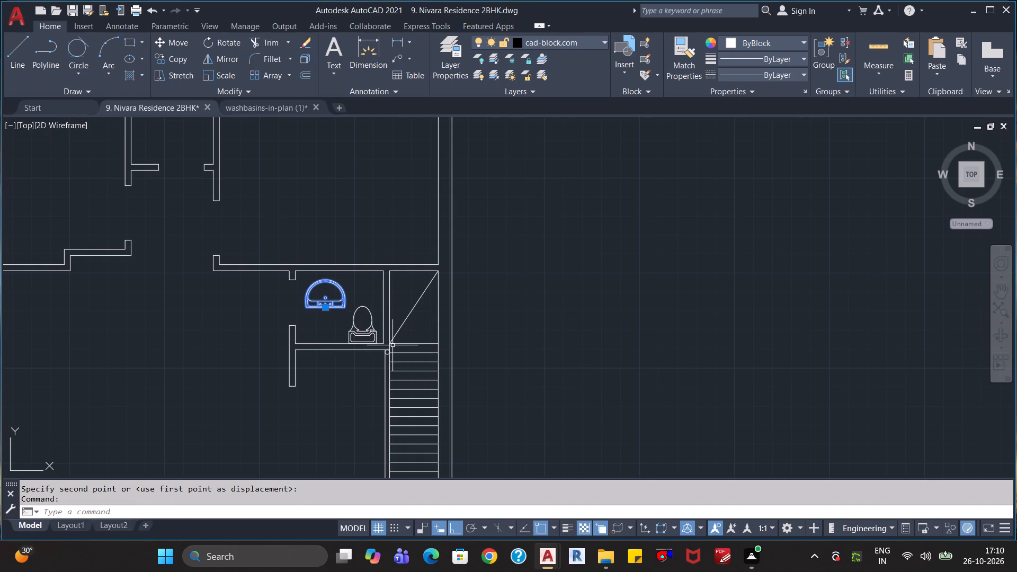
{"action": "type", "text": "sc"}
{"action": "key", "text": "Return"}
{"action": "scroll", "coordinate": [347, 332], "scroll_direction": "up", "scroll_amount": 3}
{"action": "left_click", "coordinate": [284, 236]}
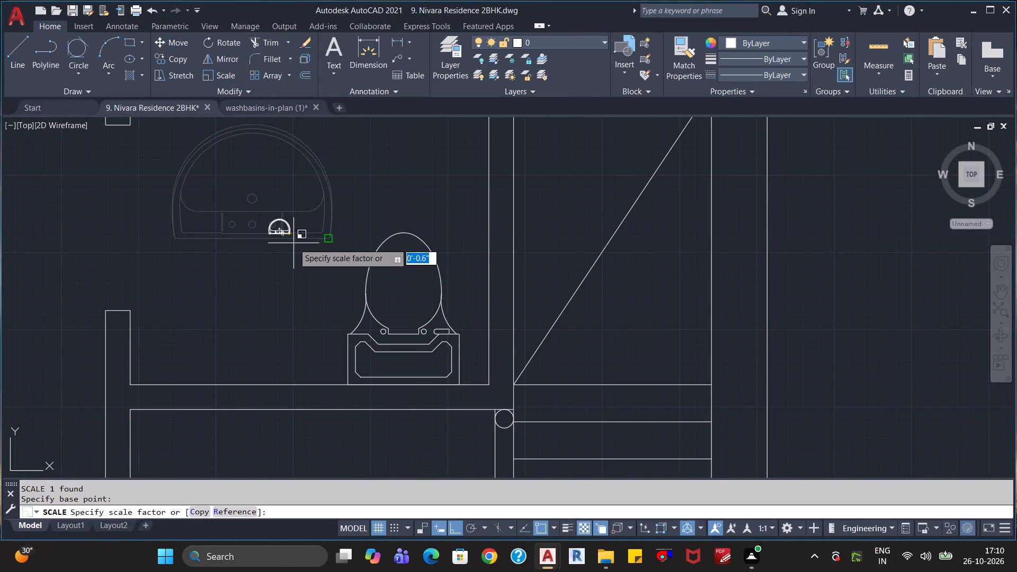
{"action": "left_click", "coordinate": [323, 284]}
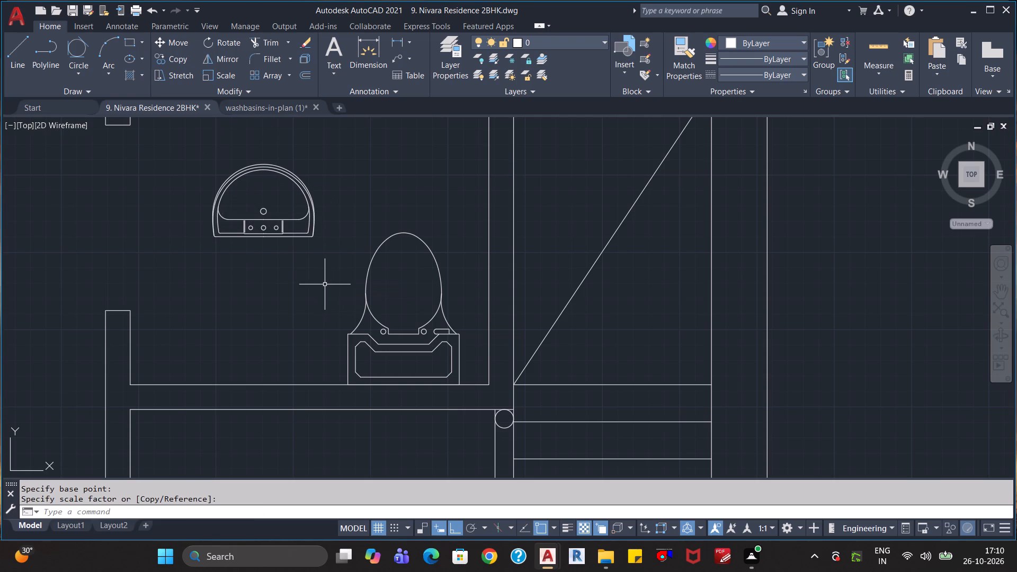
Move the washbasin about 1'-11.5" south so its flat side sits against the toilet room's south wall, beside the toilet.
{"action": "left_click", "coordinate": [338, 228]}
{"action": "left_click", "coordinate": [252, 222]}
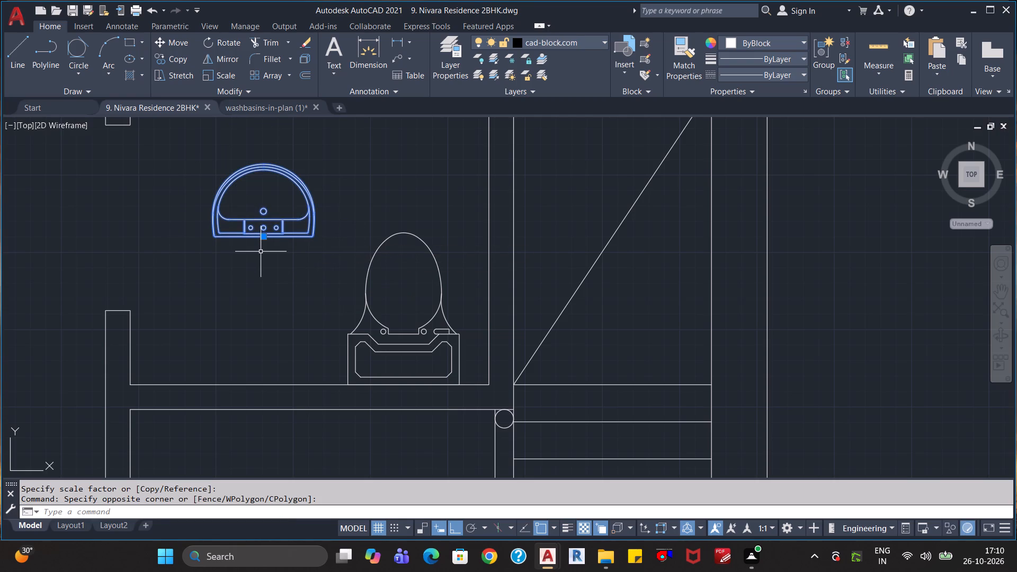
{"action": "key", "text": "m"}
{"action": "key", "text": "Return"}
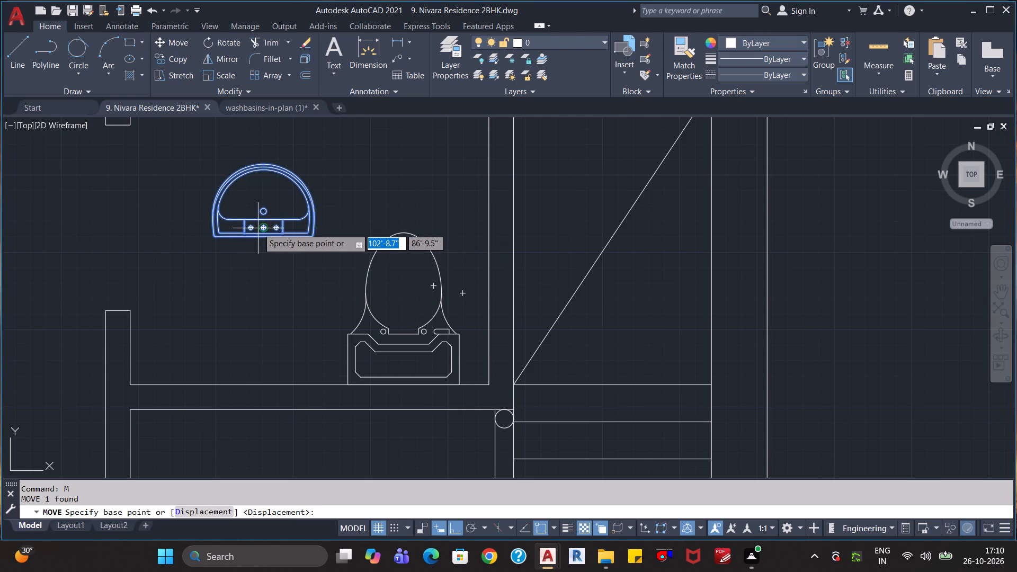
{"action": "left_click", "coordinate": [263, 228]}
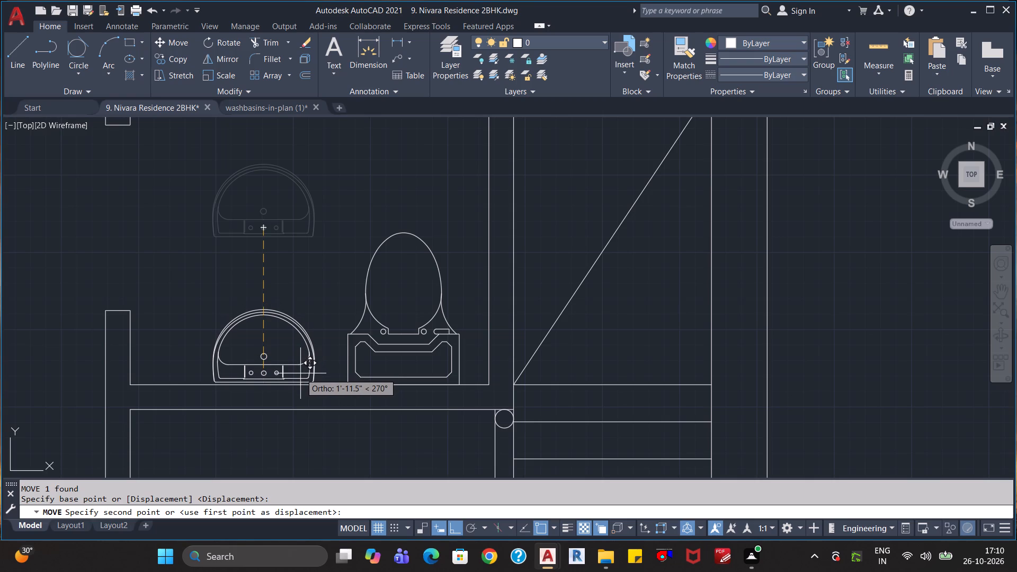
{"action": "left_click", "coordinate": [300, 373]}
Move the washbasin about 5.6" west along the toilet room's south wall, away from the toilet.
{"action": "left_click", "coordinate": [264, 363]}
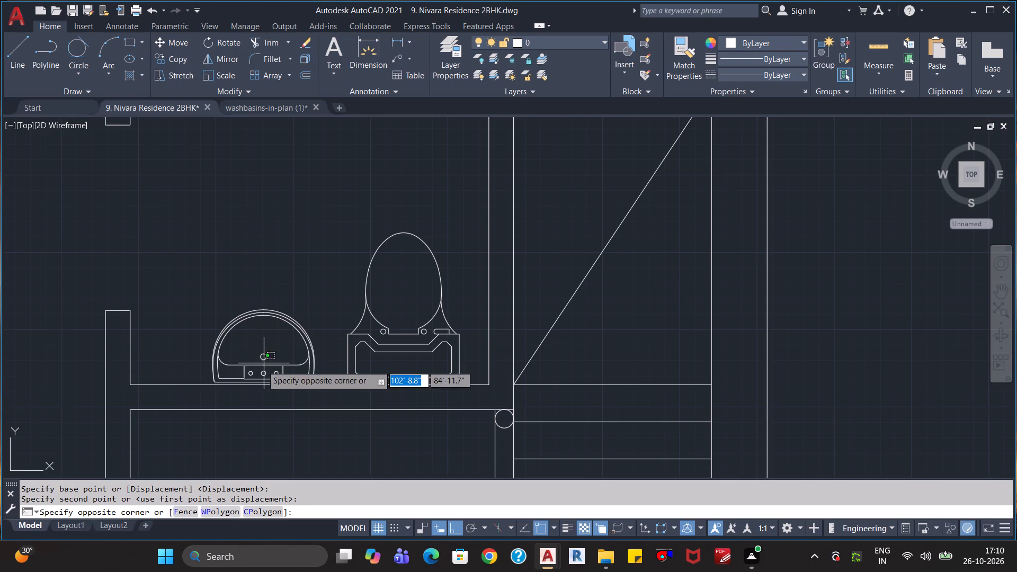
{"action": "left_click", "coordinate": [258, 369]}
{"action": "key", "text": "m"}
{"action": "key", "text": "Return"}
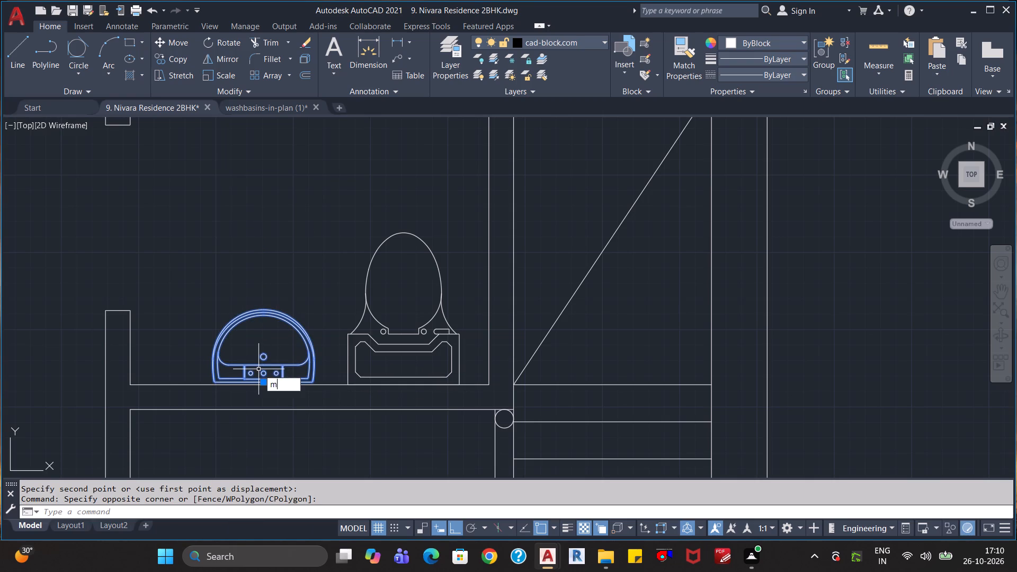
{"action": "left_click", "coordinate": [269, 356]}
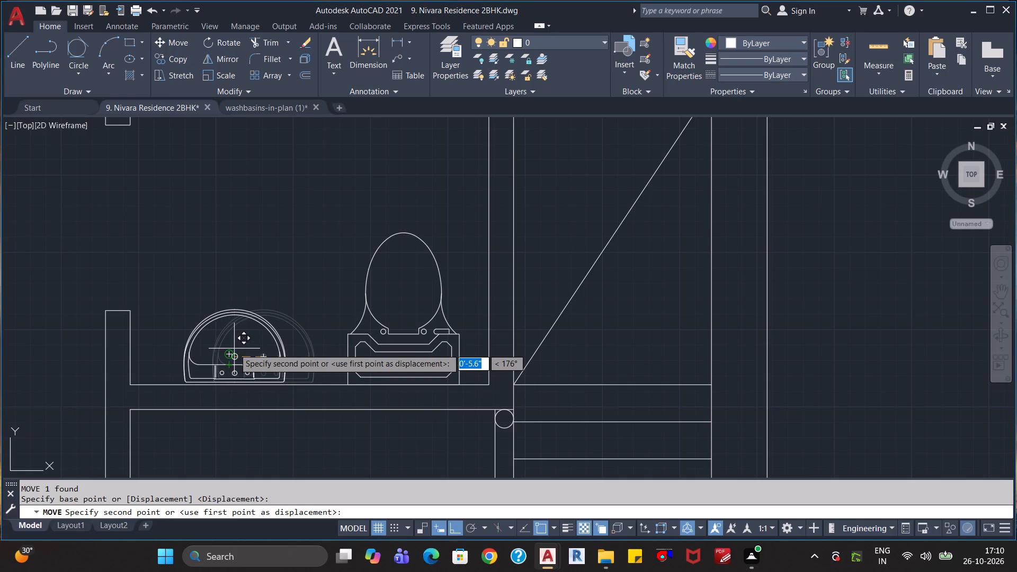
{"action": "left_click", "coordinate": [234, 349]}
Draw a short vertical helper line from the washbasin's south-east corner down across the wall line.
{"action": "scroll", "coordinate": [258, 403], "scroll_direction": "up", "scroll_amount": 2}
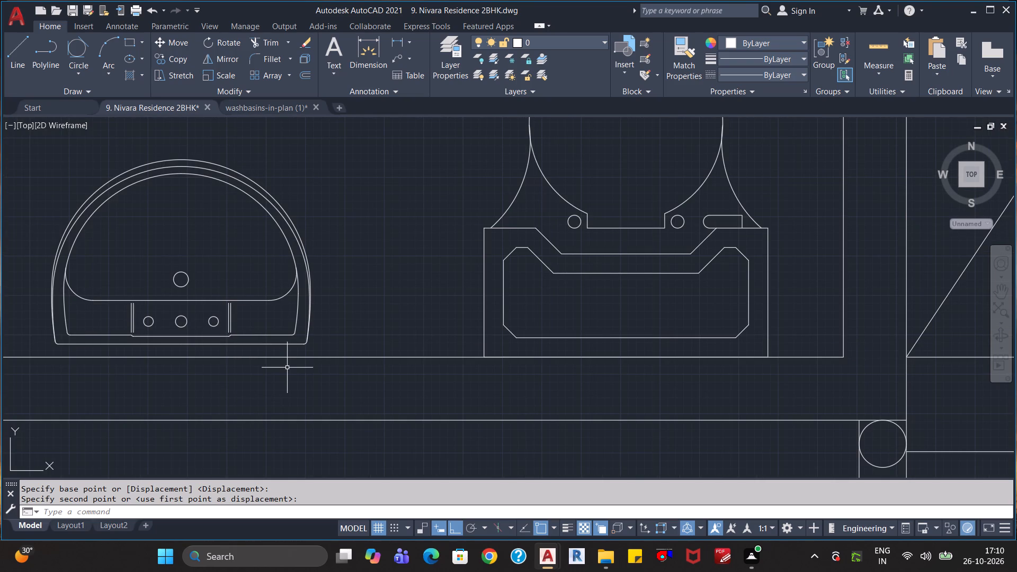
{"action": "key", "text": "l"}
{"action": "key", "text": "Return"}
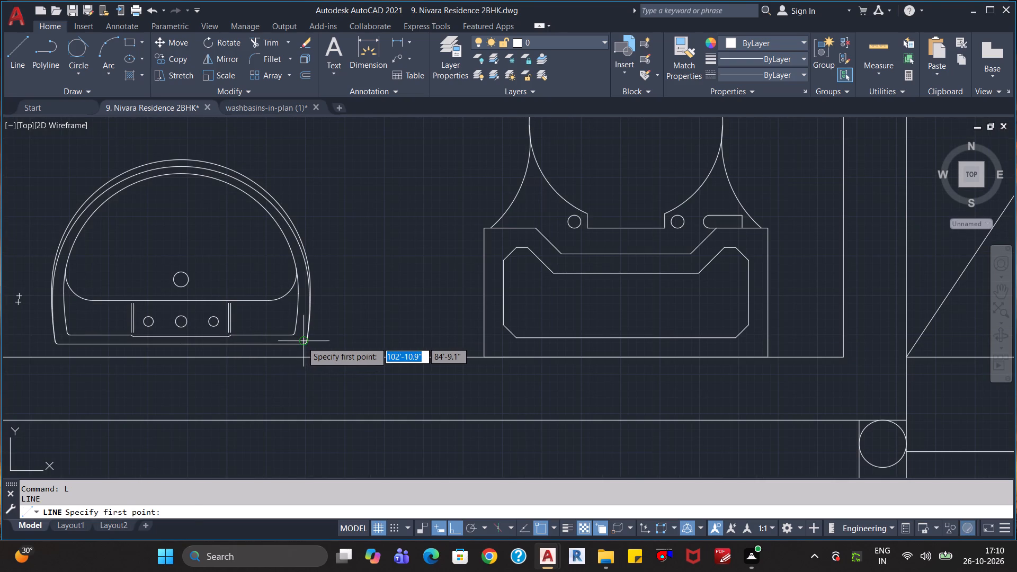
{"action": "left_click", "coordinate": [302, 342]}
{"action": "left_click", "coordinate": [309, 387]}
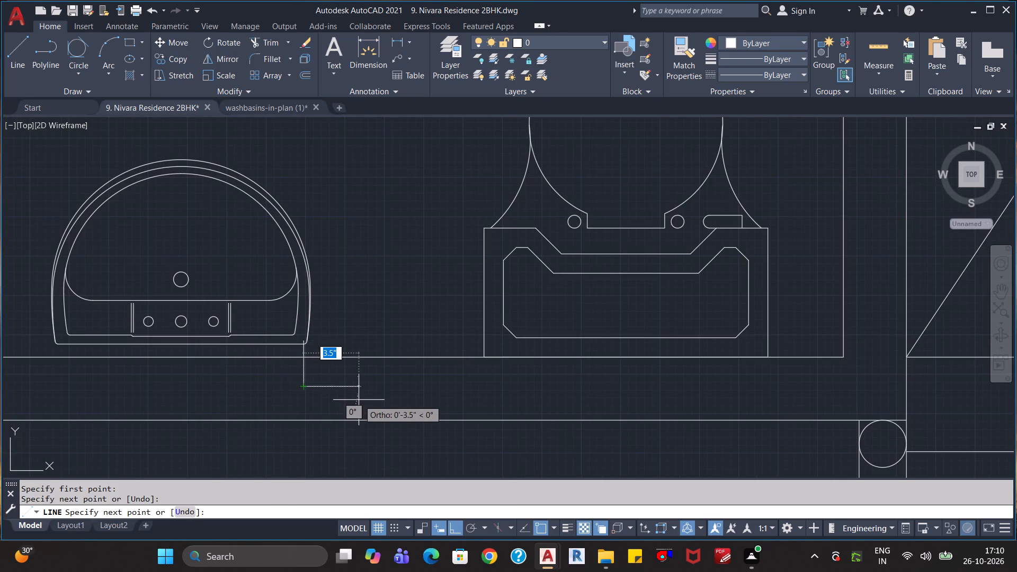
{"action": "key", "text": "Escape"}
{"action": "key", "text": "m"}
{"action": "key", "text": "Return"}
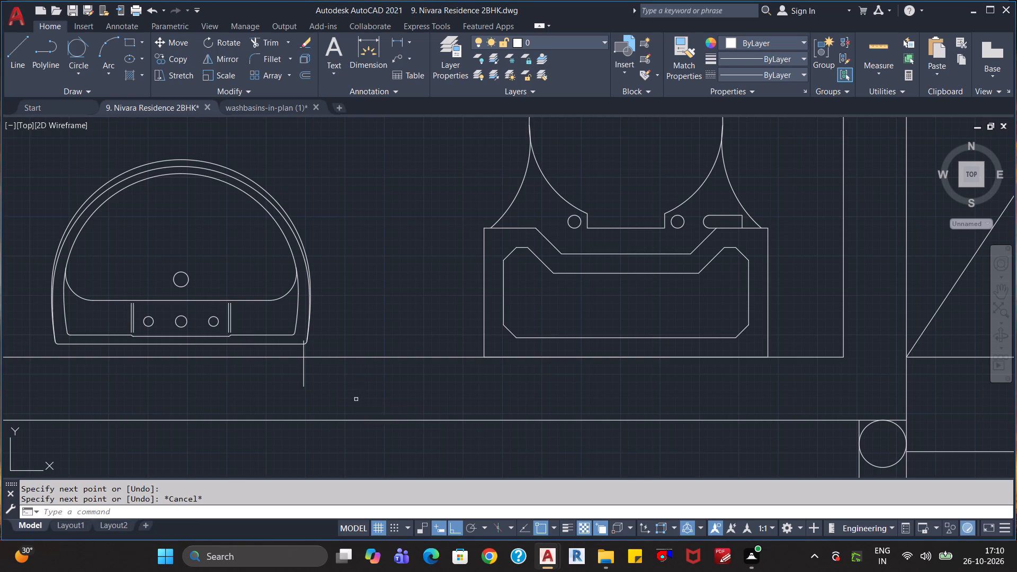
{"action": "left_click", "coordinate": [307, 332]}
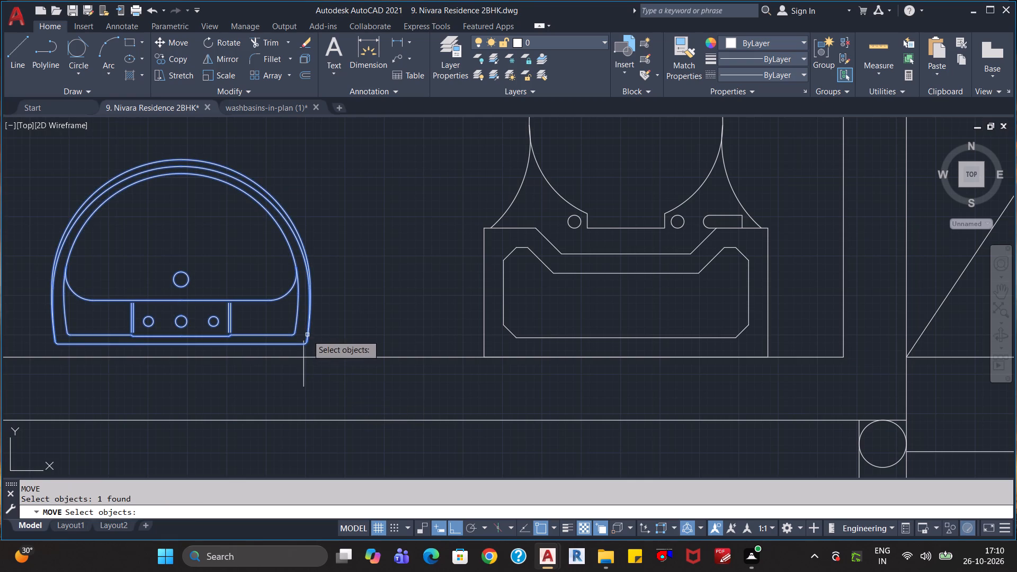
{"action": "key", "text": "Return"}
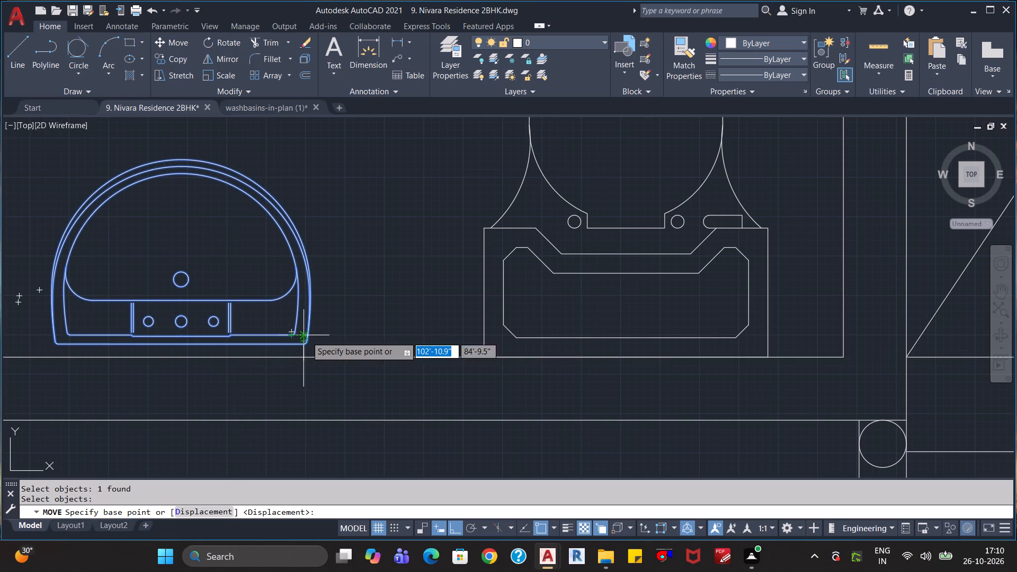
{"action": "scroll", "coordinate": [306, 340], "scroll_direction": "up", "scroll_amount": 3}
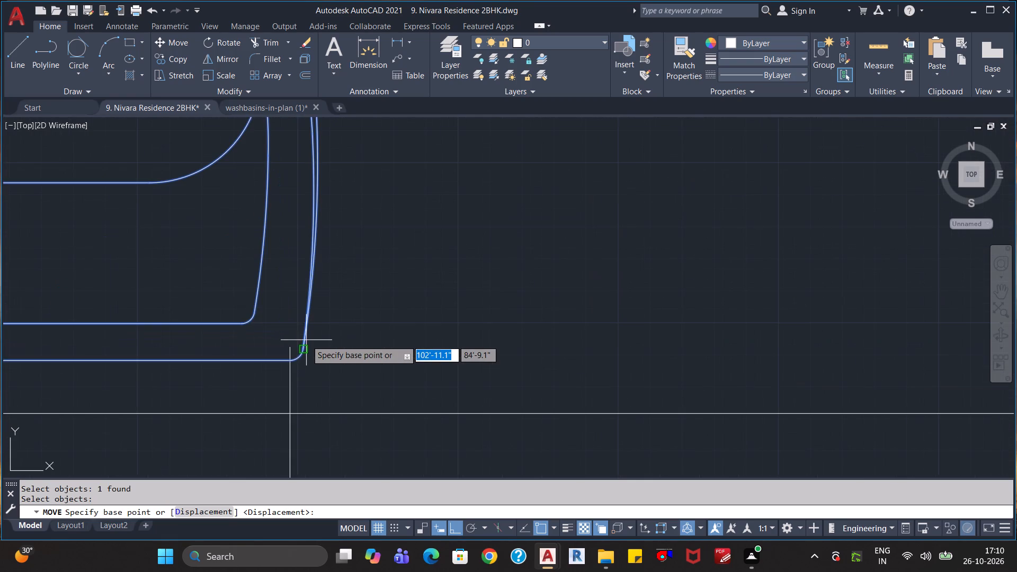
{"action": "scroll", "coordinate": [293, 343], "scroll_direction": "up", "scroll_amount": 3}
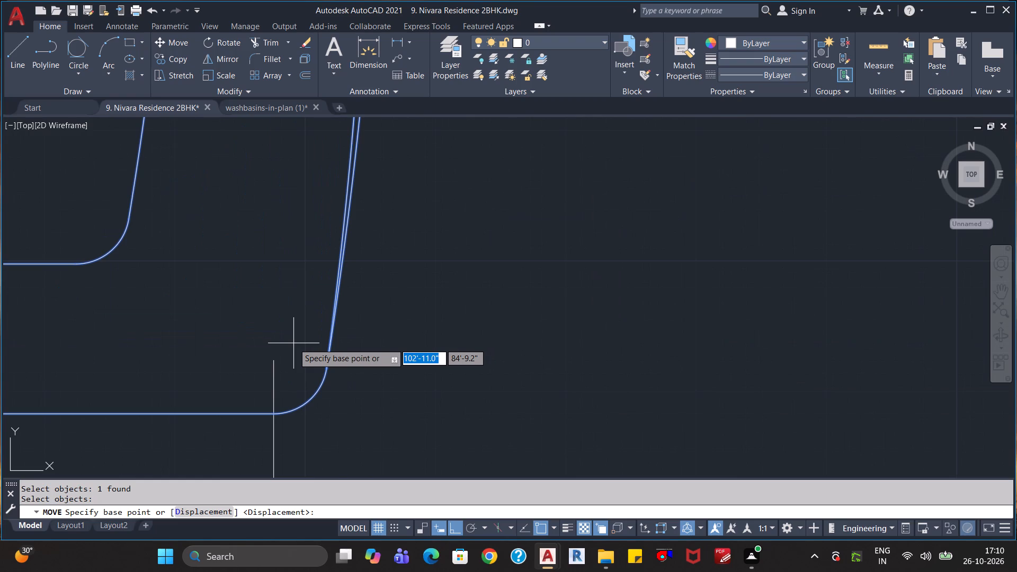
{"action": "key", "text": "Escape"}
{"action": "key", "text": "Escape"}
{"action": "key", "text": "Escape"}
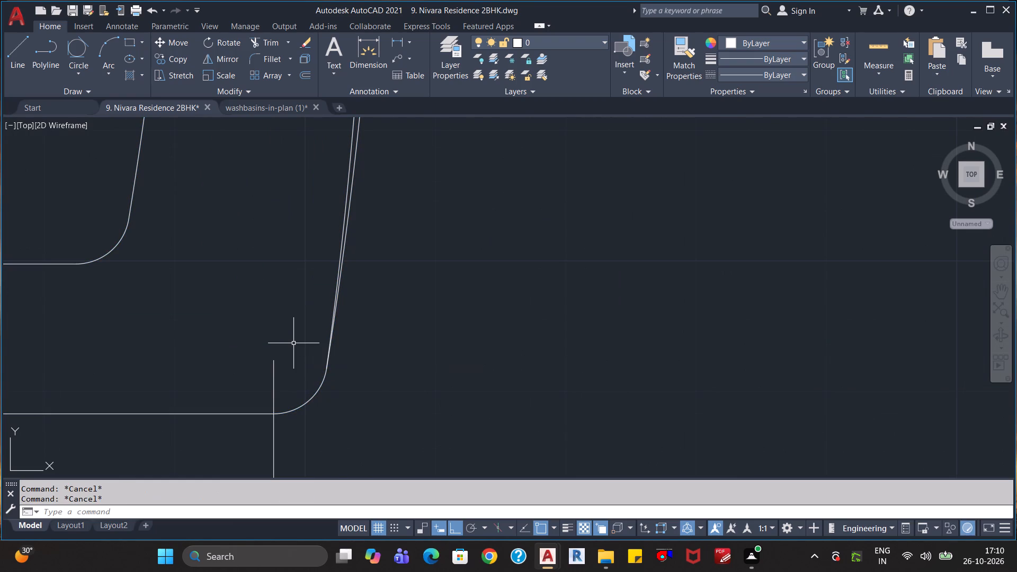
Trim the part of the helper line that projects above the washbasin's flat south edge.
{"action": "type", "text": "tr"}
{"action": "key", "text": "Return"}
{"action": "left_click", "coordinate": [284, 378]}
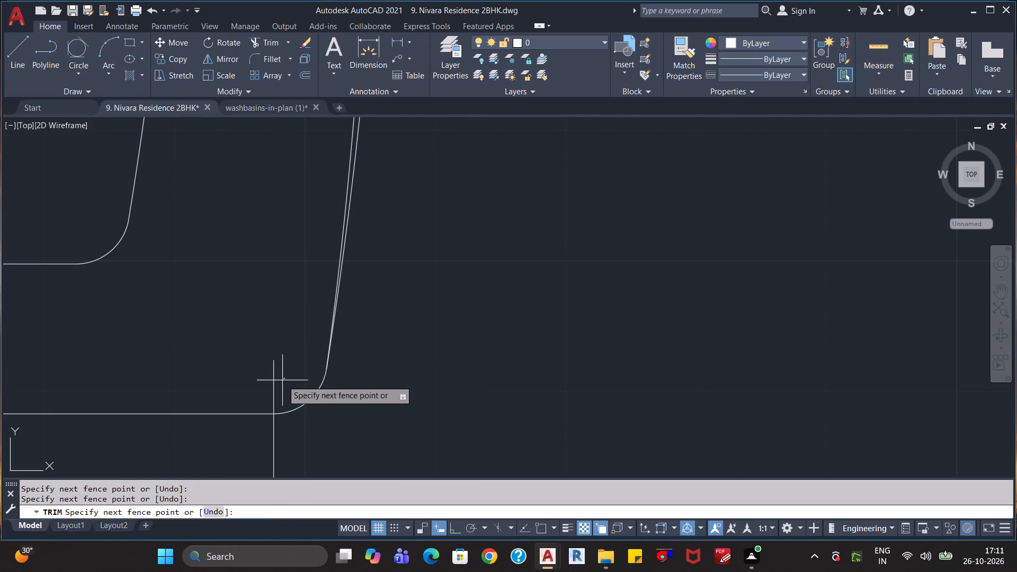
{"action": "left_click", "coordinate": [272, 385]}
{"action": "key", "text": "Escape"}
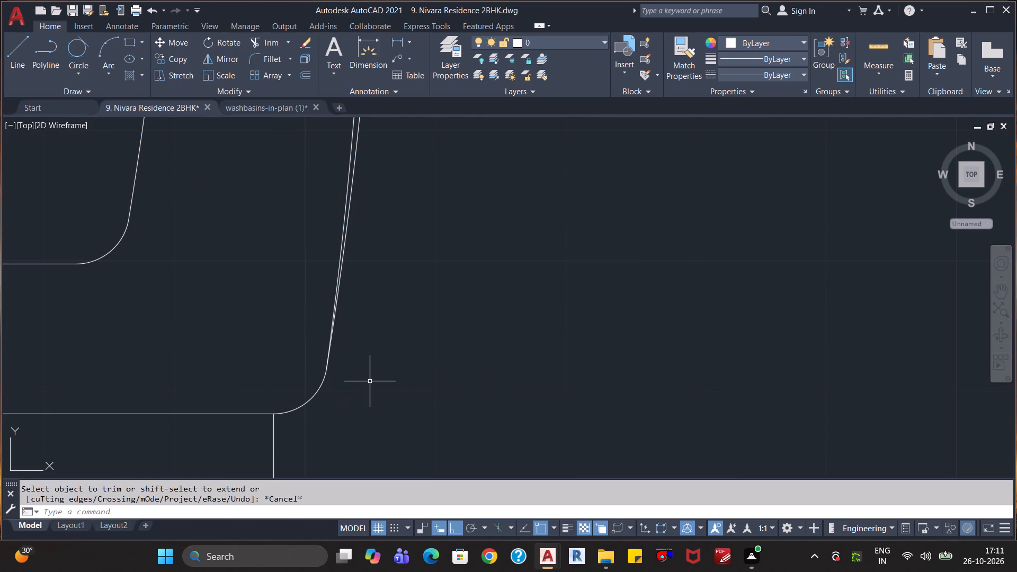
{"action": "key", "text": "Escape"}
{"action": "key", "text": "Escape"}
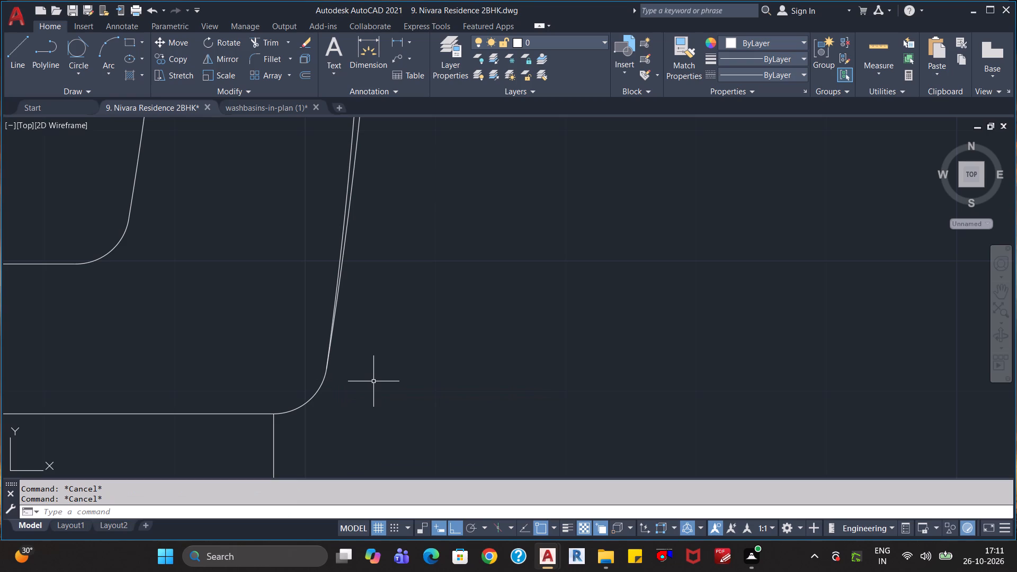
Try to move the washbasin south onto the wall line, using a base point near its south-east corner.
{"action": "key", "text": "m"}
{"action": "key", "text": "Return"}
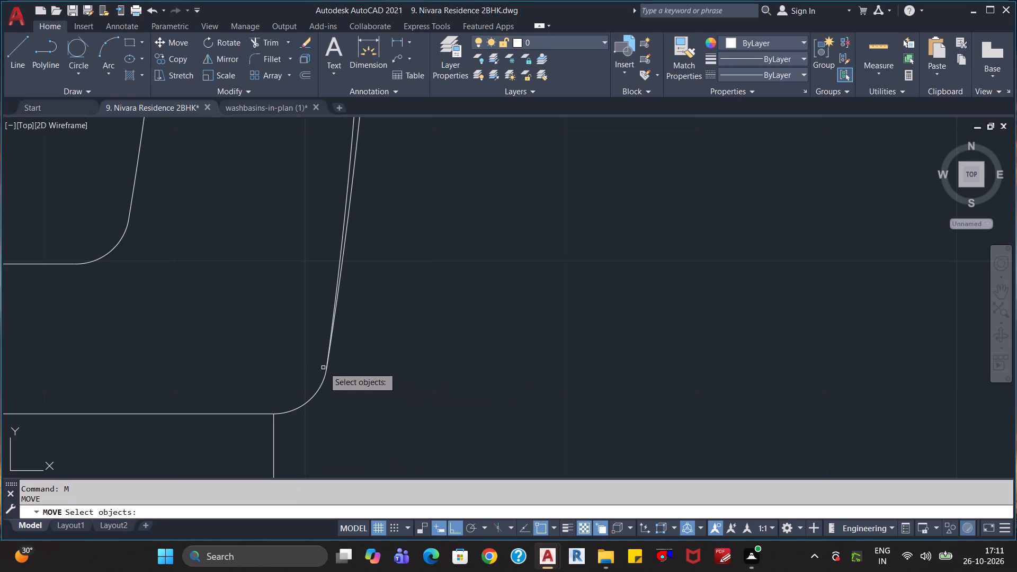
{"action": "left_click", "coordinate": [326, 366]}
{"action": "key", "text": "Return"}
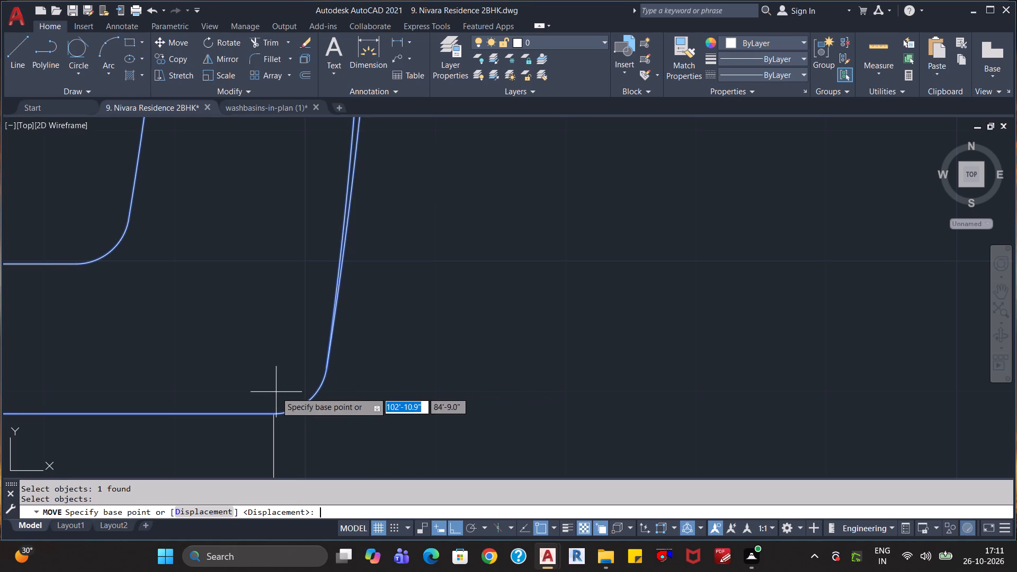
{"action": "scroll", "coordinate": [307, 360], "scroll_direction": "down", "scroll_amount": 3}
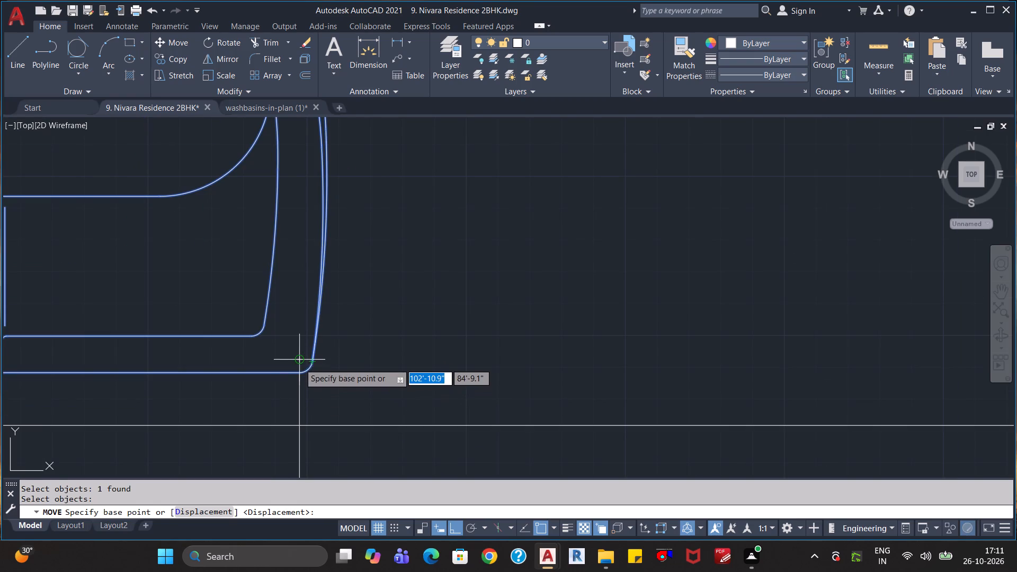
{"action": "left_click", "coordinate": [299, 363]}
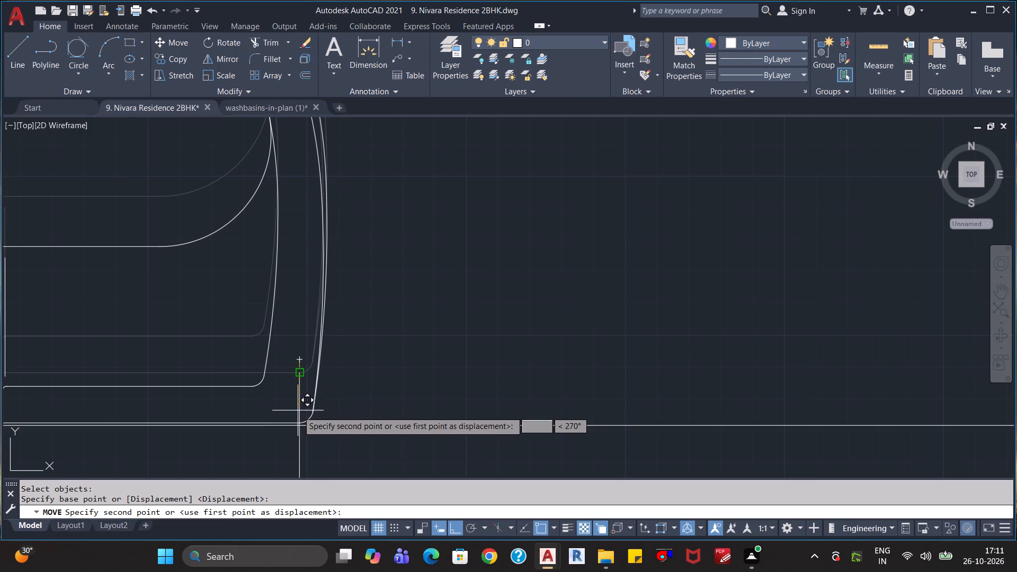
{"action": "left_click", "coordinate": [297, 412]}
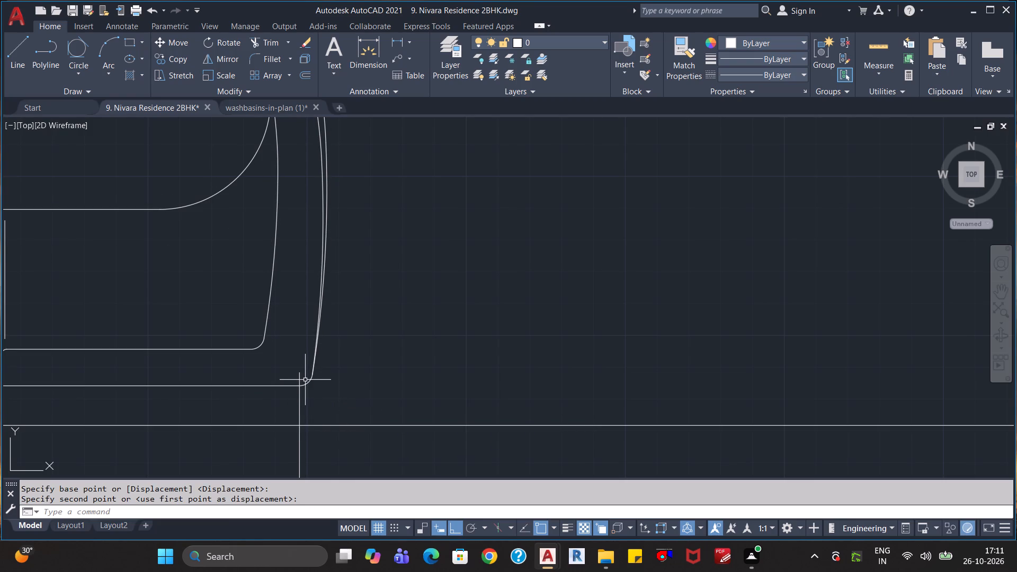
Move the washbasin south from where its flat edge meets the helper line so the edge lies on the wall line.
{"action": "scroll", "coordinate": [319, 380], "scroll_direction": "down", "scroll_amount": 1}
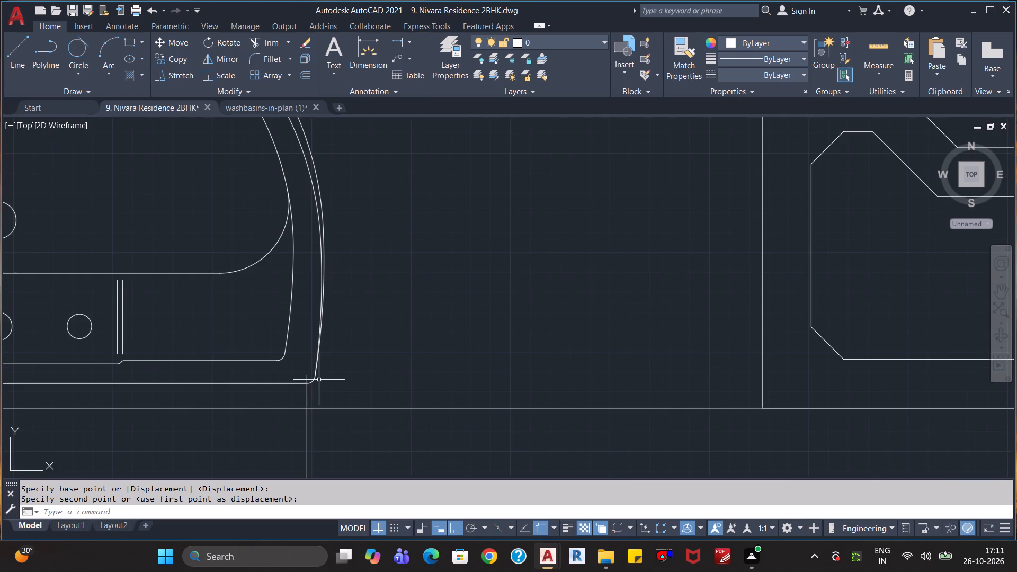
{"action": "middle_click_drag", "start_coordinate": [349, 395], "coordinate": [538, 378]}
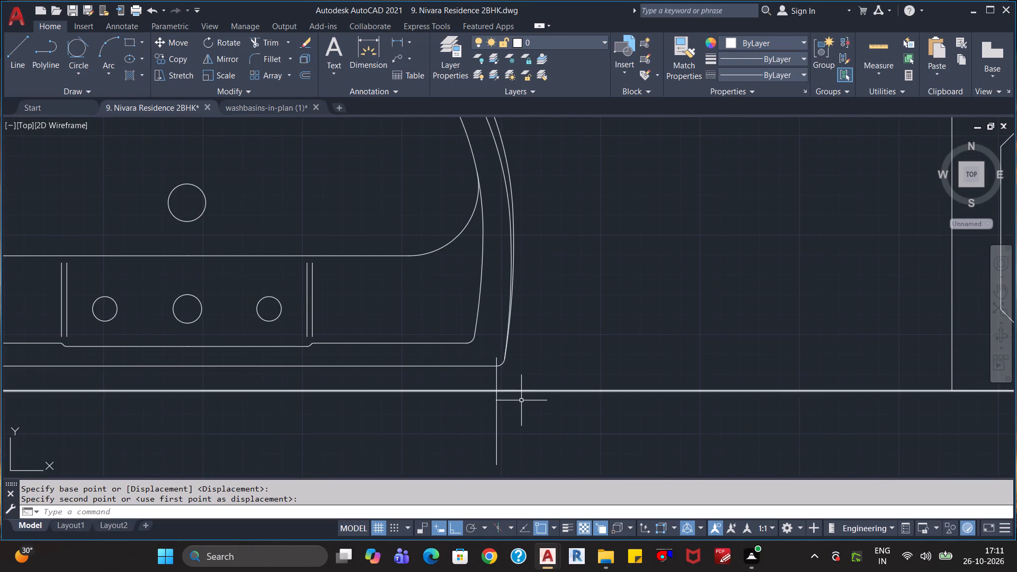
{"action": "scroll", "coordinate": [521, 401], "scroll_direction": "up", "scroll_amount": 2}
{"action": "scroll", "coordinate": [483, 378], "scroll_direction": "up", "scroll_amount": 2}
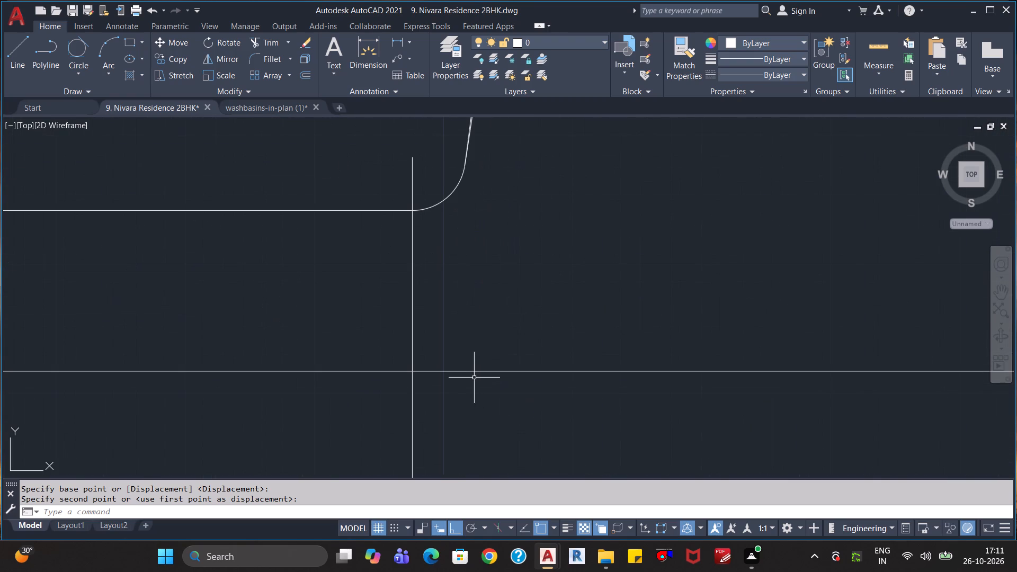
{"action": "key", "text": "m"}
{"action": "key", "text": "Return"}
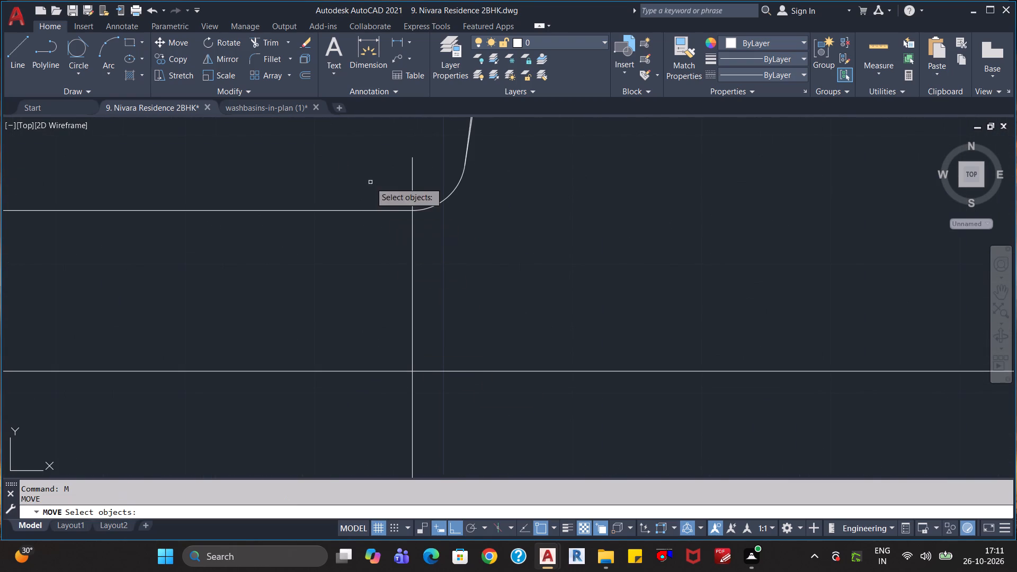
{"action": "left_click", "coordinate": [398, 211]}
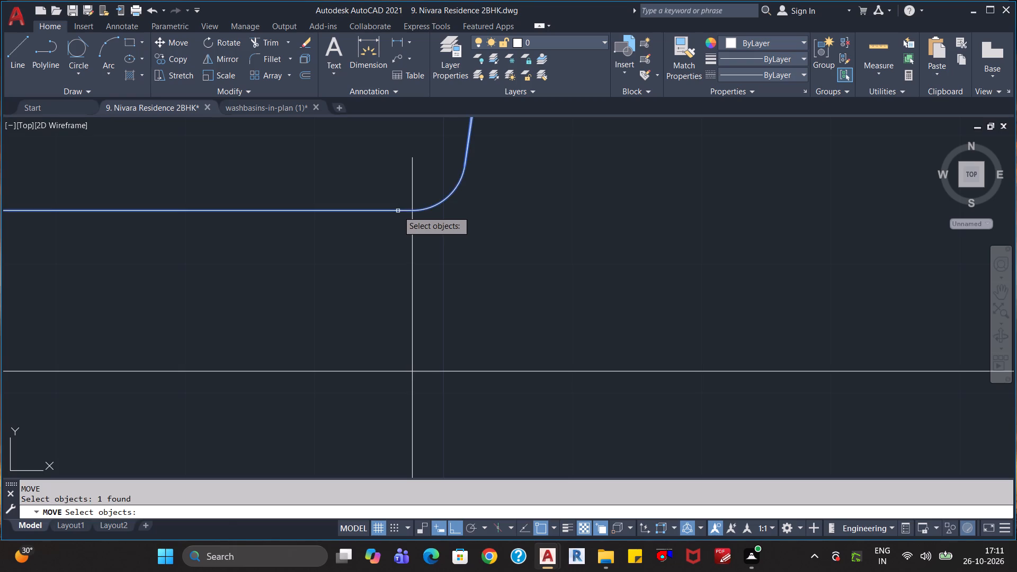
{"action": "key", "text": "Return"}
{"action": "left_click", "coordinate": [410, 212]}
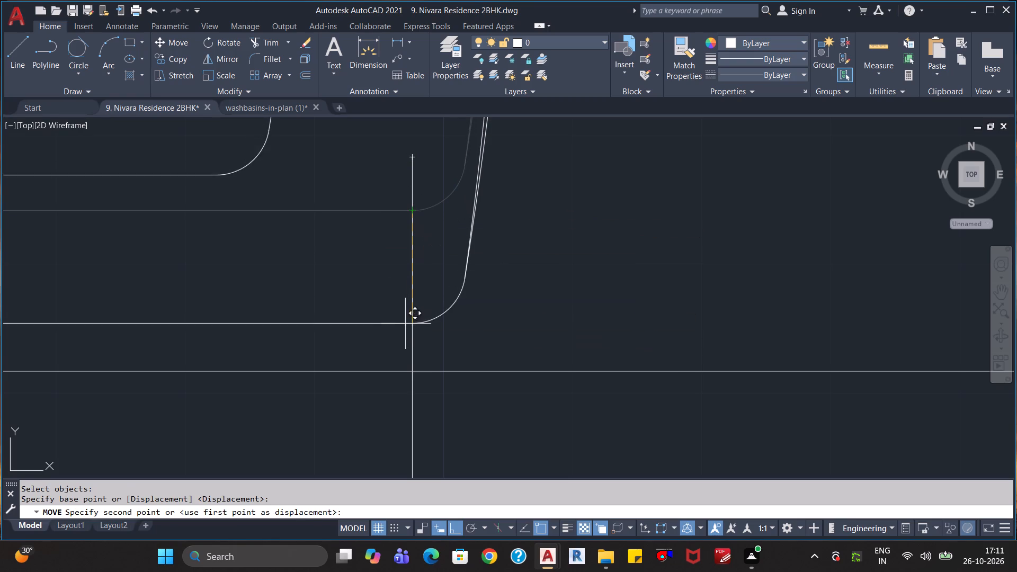
{"action": "left_click", "coordinate": [412, 368]}
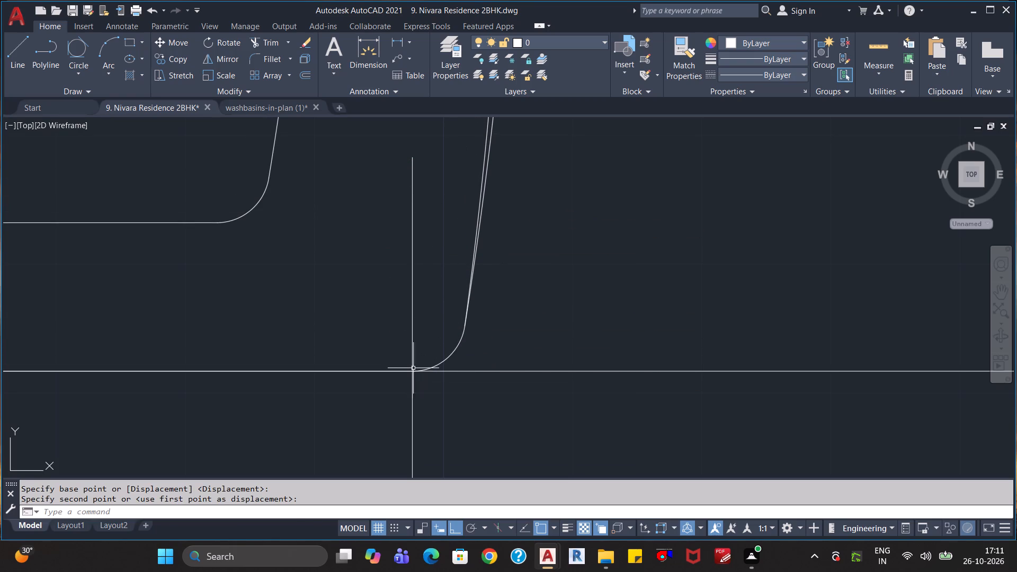
{"action": "key", "text": "Escape"}
{"action": "key", "text": "Escape"}
{"action": "key", "text": "Escape"}
{"action": "key", "text": "Escape"}
Erase the vertical helper line at the washbasin's south-east corner.
{"action": "left_click", "coordinate": [502, 406]}
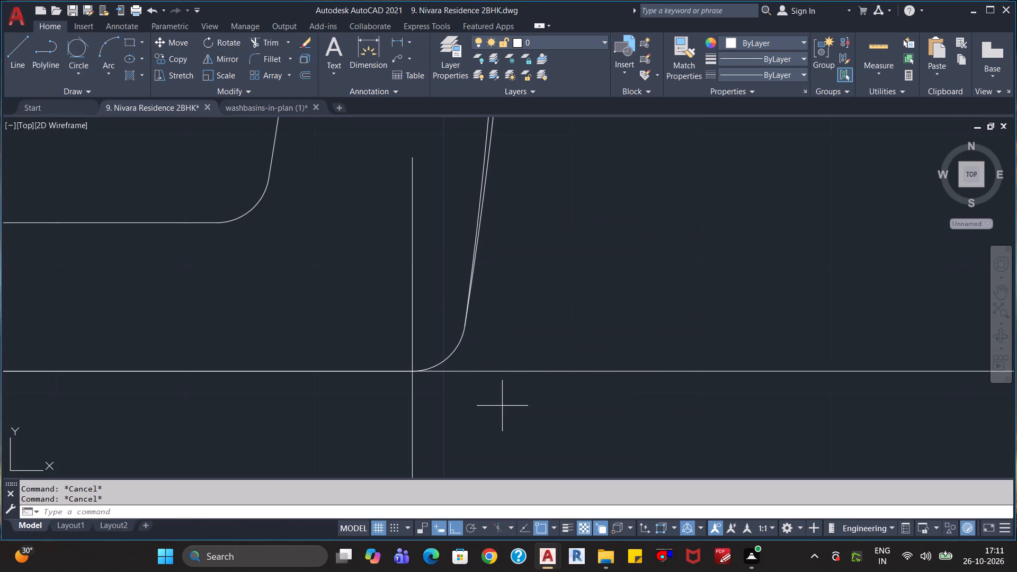
{"action": "left_click", "coordinate": [383, 425]}
{"action": "key", "text": "Delete"}
Save the floor plan drawing.
{"action": "scroll", "coordinate": [388, 424], "scroll_direction": "down", "scroll_amount": 4}
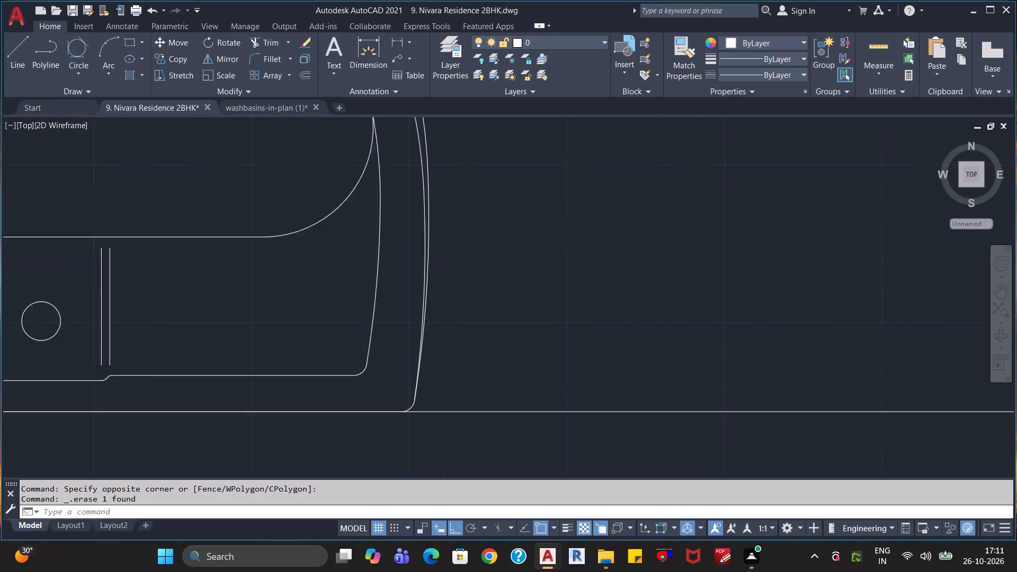
{"action": "scroll", "coordinate": [552, 312], "scroll_direction": "down", "scroll_amount": 2}
{"action": "middle_click_drag", "start_coordinate": [551, 270], "coordinate": [557, 333]}
{"action": "scroll", "coordinate": [558, 328], "scroll_direction": "down", "scroll_amount": 2}
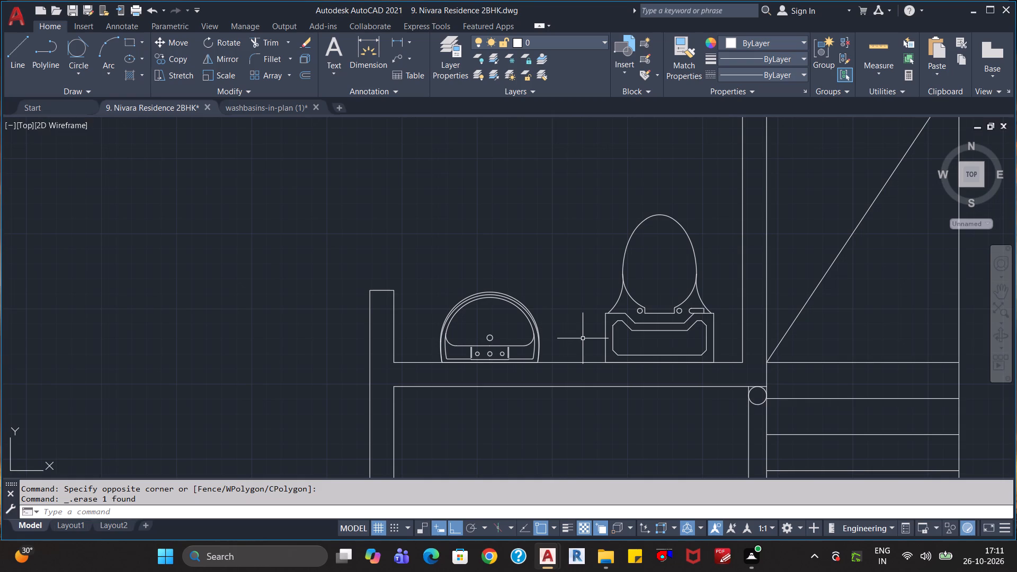
{"action": "scroll", "coordinate": [583, 339], "scroll_direction": "down", "scroll_amount": 4}
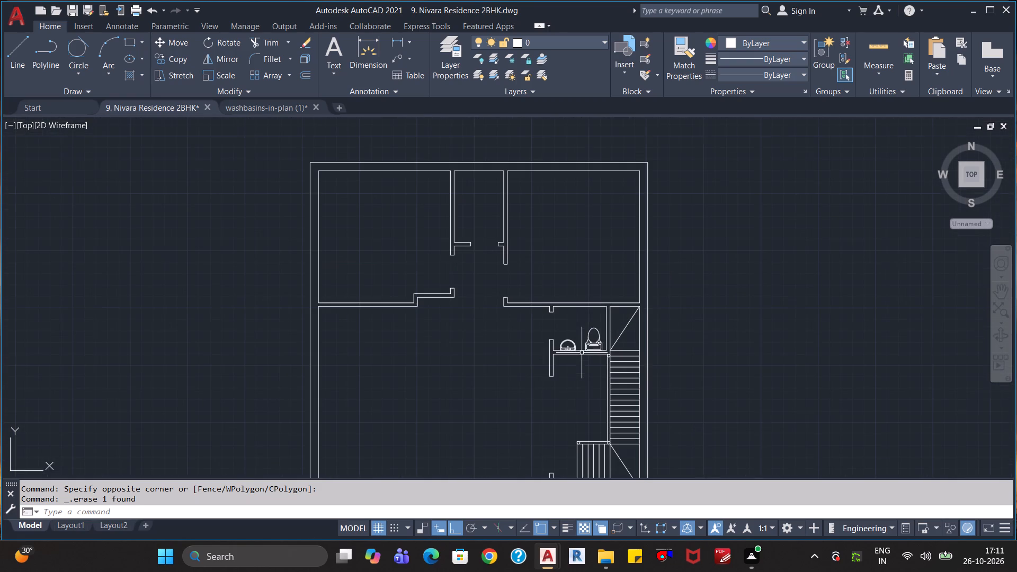
{"action": "key", "text": "Escape"}
{"action": "key", "text": "Escape"}
{"action": "scroll", "coordinate": [574, 398], "scroll_direction": "down", "scroll_amount": 1}
{"action": "middle_click_drag", "start_coordinate": [572, 397], "coordinate": [534, 252]}
{"action": "key", "text": "ctrl+s"}
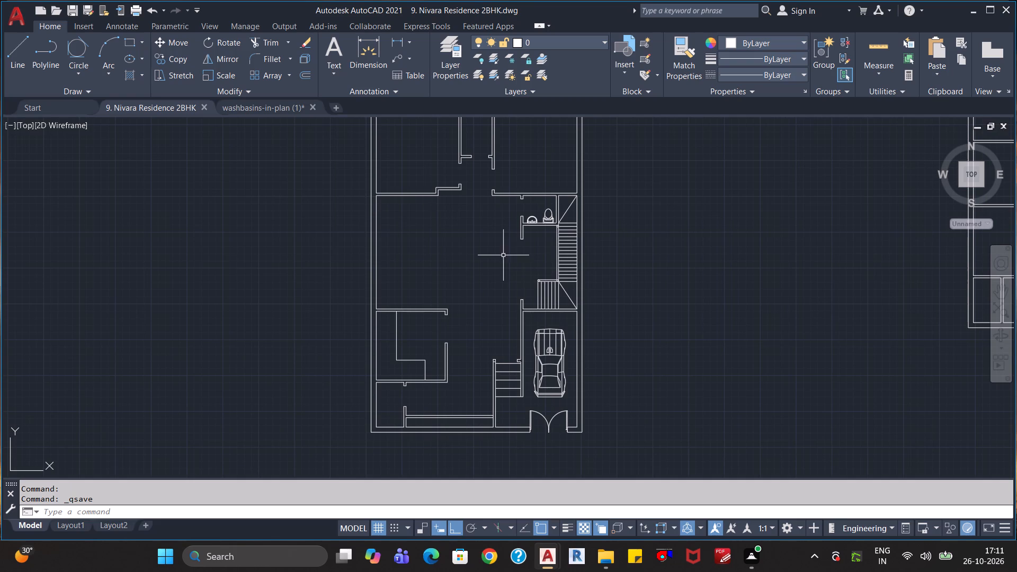
Copy the toilet room's washbasin and paste it into the narrow room to the north-west, just above its short west wall stub.
{"action": "middle_click_drag", "start_coordinate": [503, 255], "coordinate": [484, 394]}
{"action": "scroll", "coordinate": [498, 362], "scroll_direction": "up", "scroll_amount": 2}
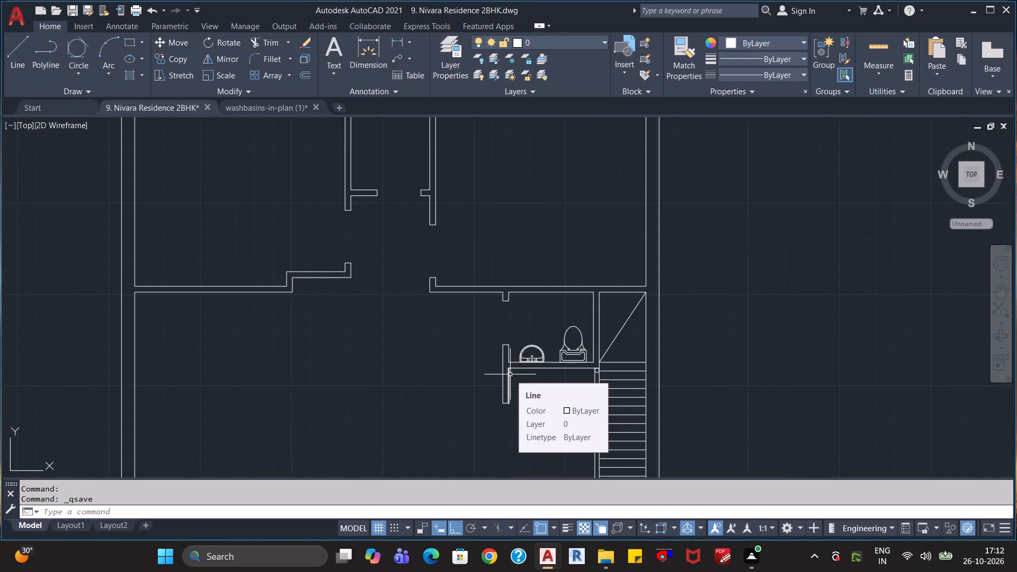
{"action": "left_click", "coordinate": [540, 349]}
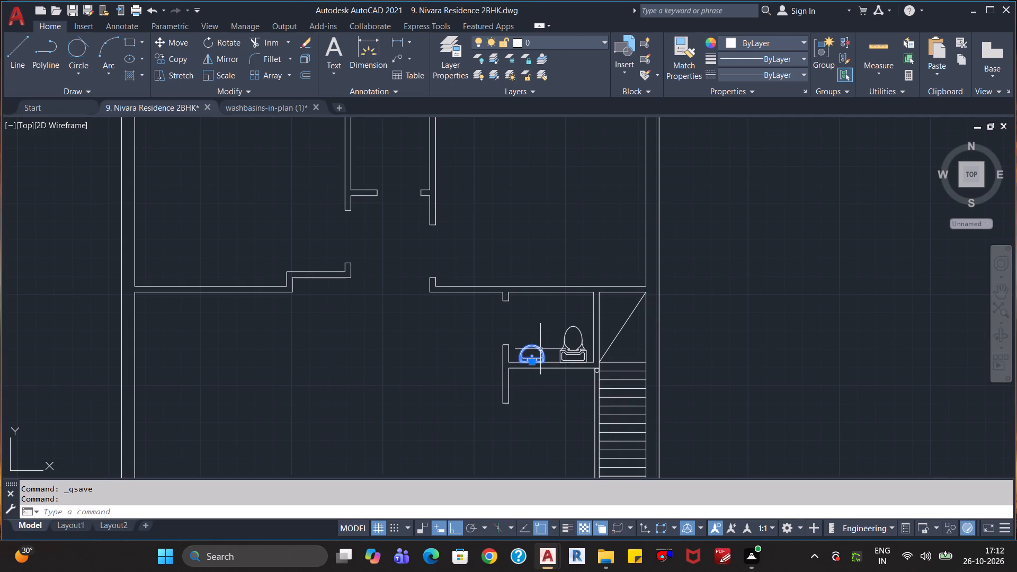
{"action": "key", "text": "ctrl+c"}
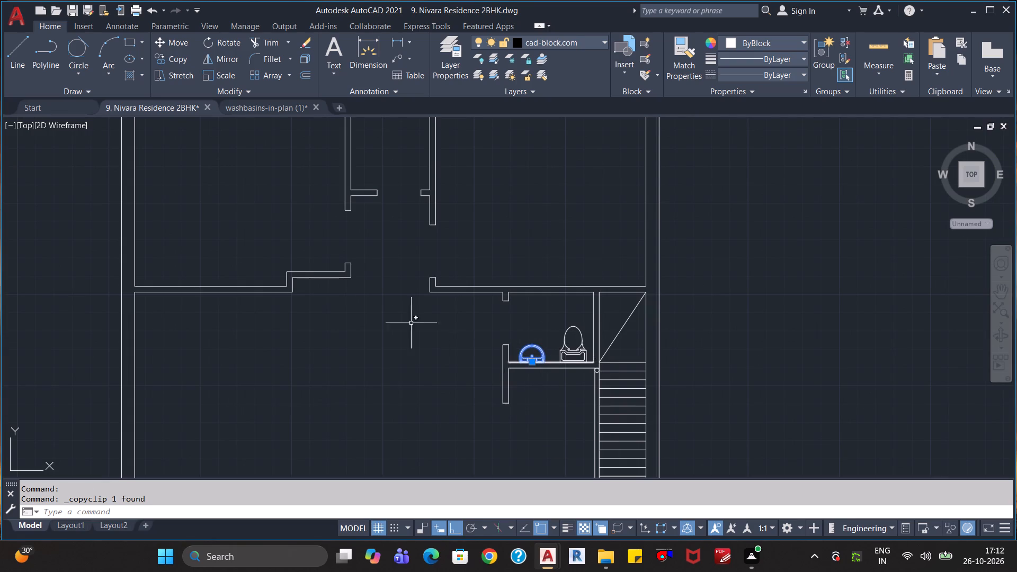
{"action": "key", "text": "ctrl+v"}
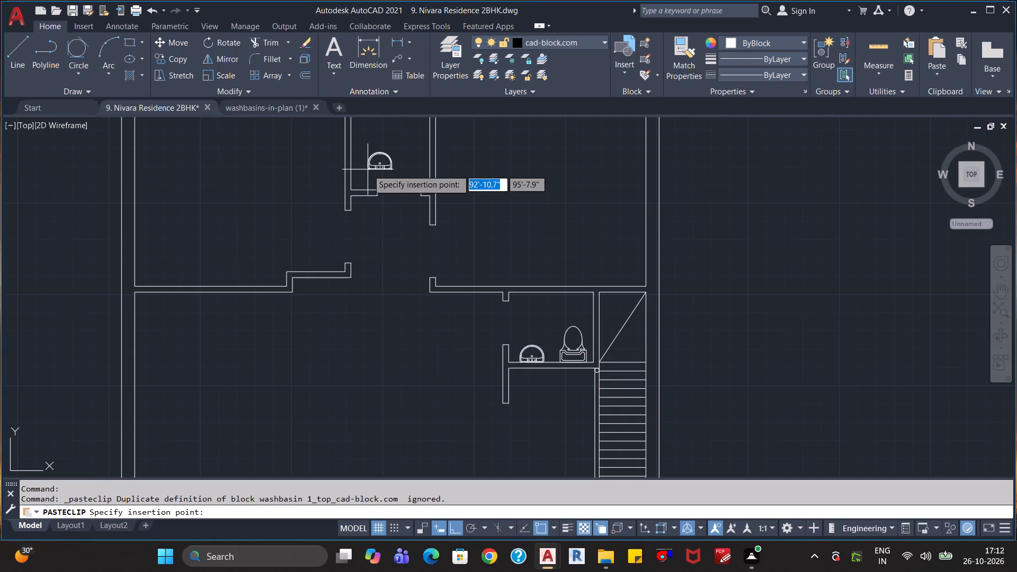
{"action": "left_click", "coordinate": [362, 176]}
Rotate the pasted washbasin a quarter turn clockwise so its flat edge faces west.
{"action": "left_click", "coordinate": [378, 159]}
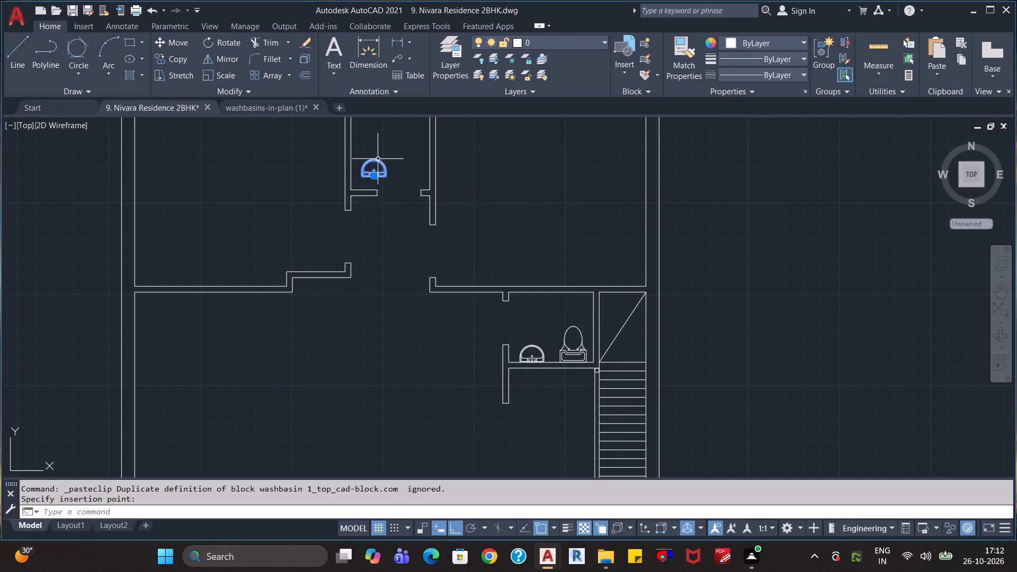
{"action": "type", "text": "ro"}
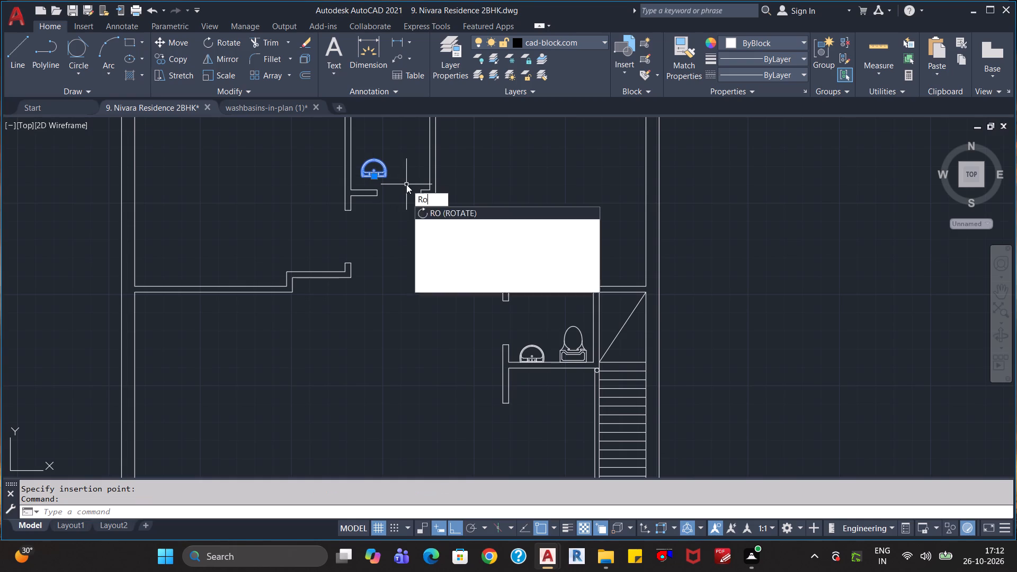
{"action": "key", "text": "Return"}
{"action": "left_click", "coordinate": [387, 171]}
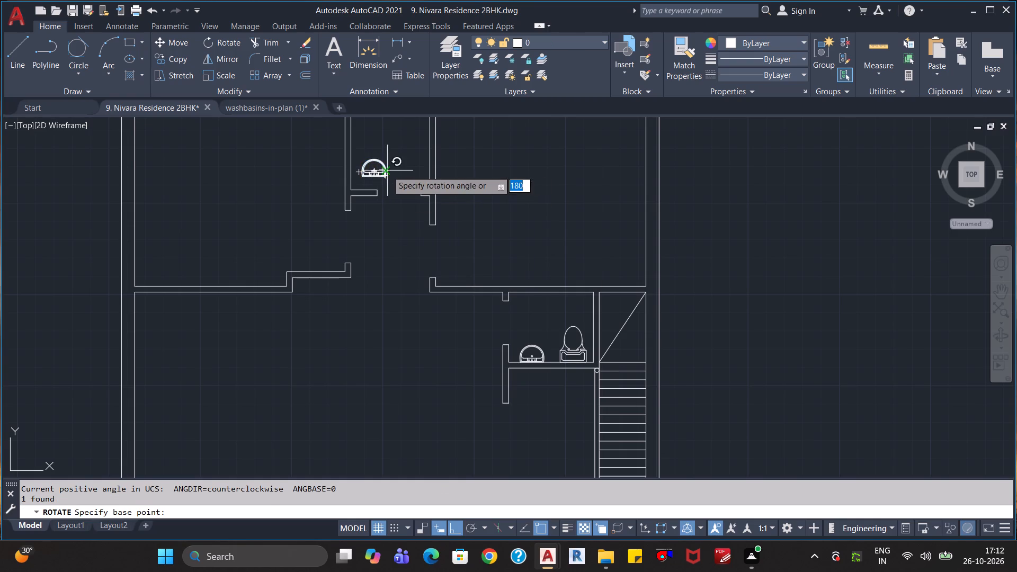
{"action": "left_click", "coordinate": [390, 193]}
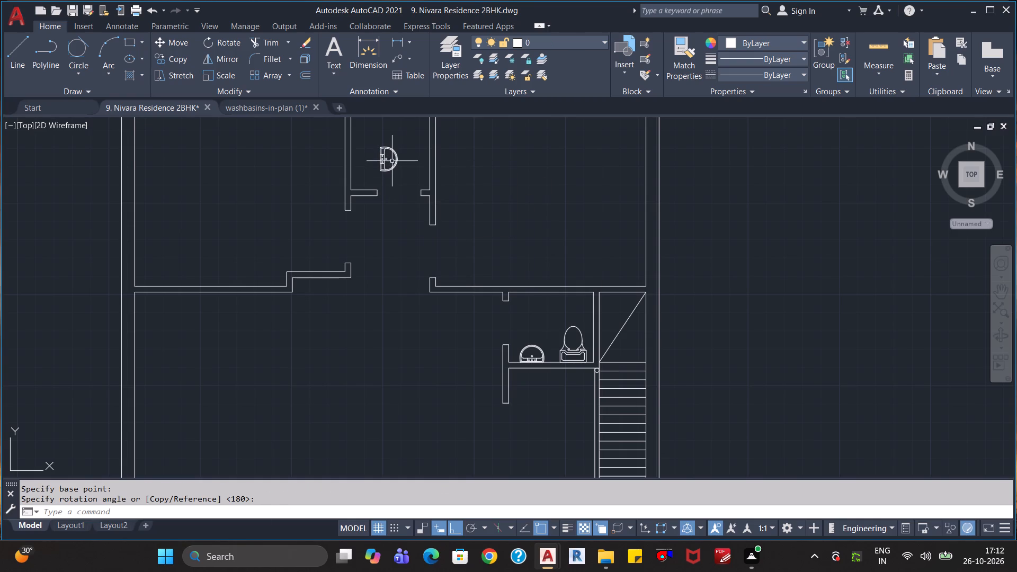
Move the rotated washbasin west so its flat edge sits just off the inner line of the narrow room's west wall.
{"action": "left_click", "coordinate": [386, 160]}
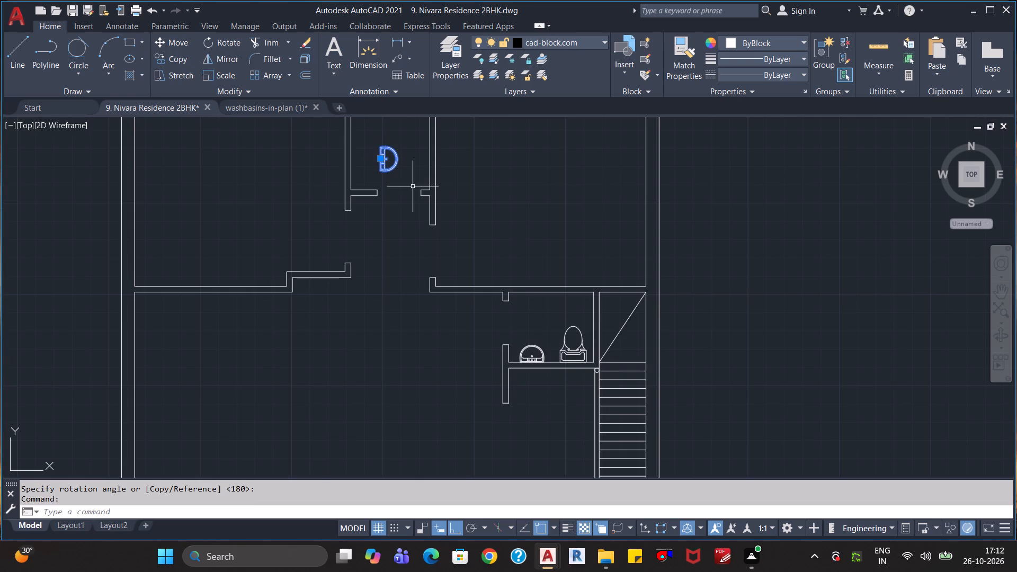
{"action": "key", "text": "m"}
{"action": "key", "text": "Return"}
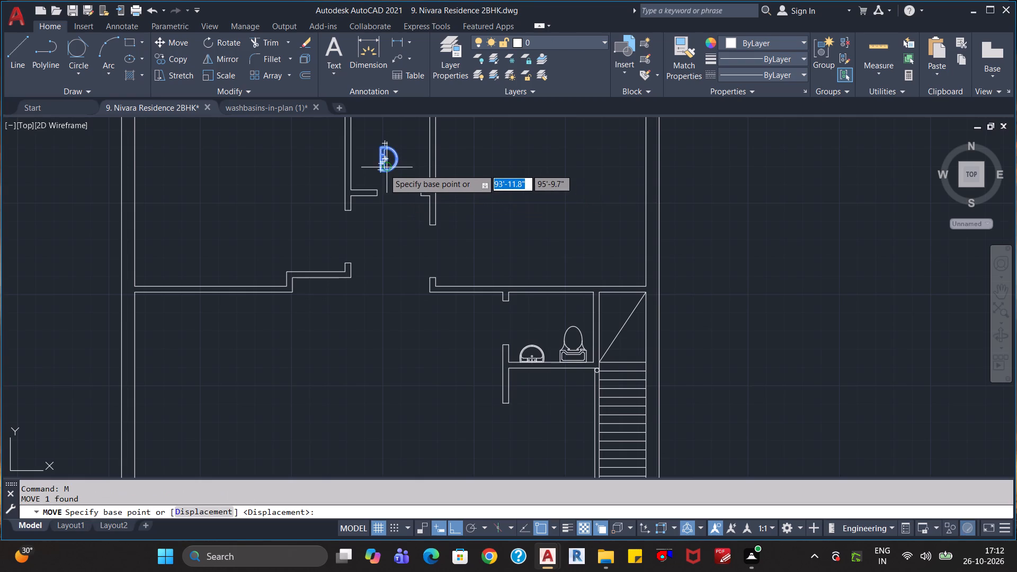
{"action": "scroll", "coordinate": [381, 171], "scroll_direction": "up", "scroll_amount": 4}
{"action": "left_click", "coordinate": [361, 167]}
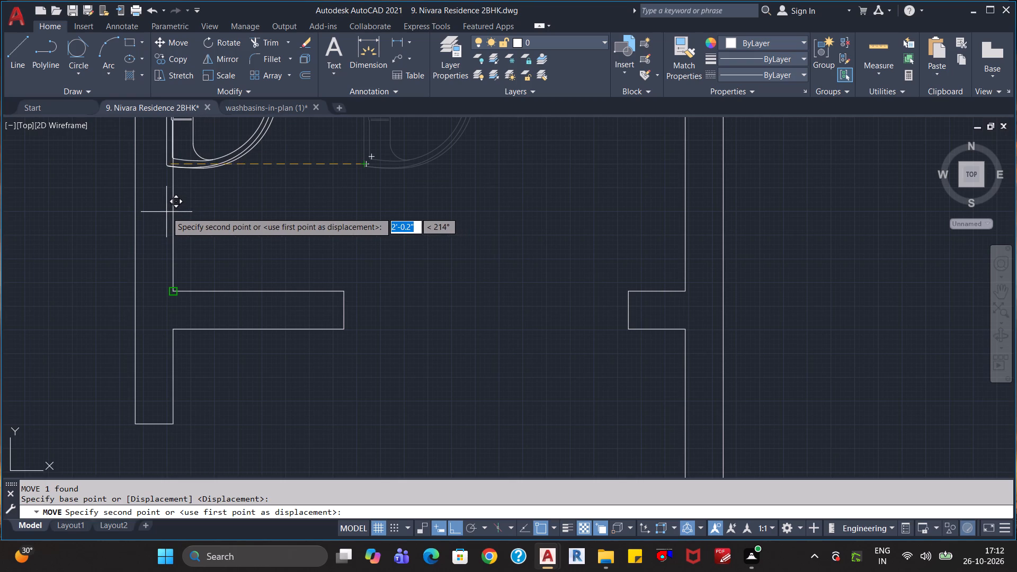
{"action": "left_click", "coordinate": [182, 207]}
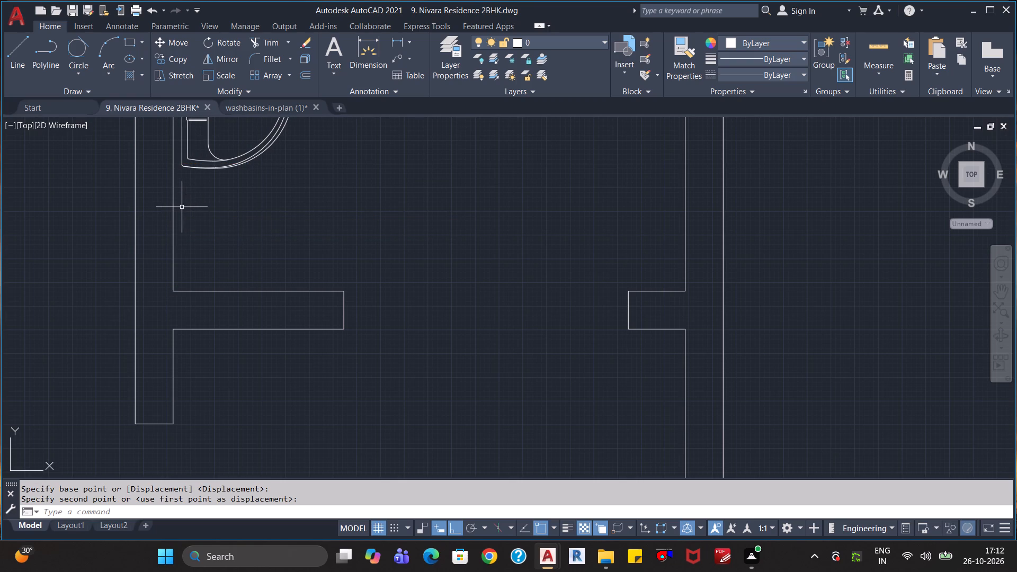
Draw a short horizontal helper line from the south end of the washbasin's flat edge westward across the wall line.
{"action": "key", "text": "l"}
{"action": "key", "text": "Return"}
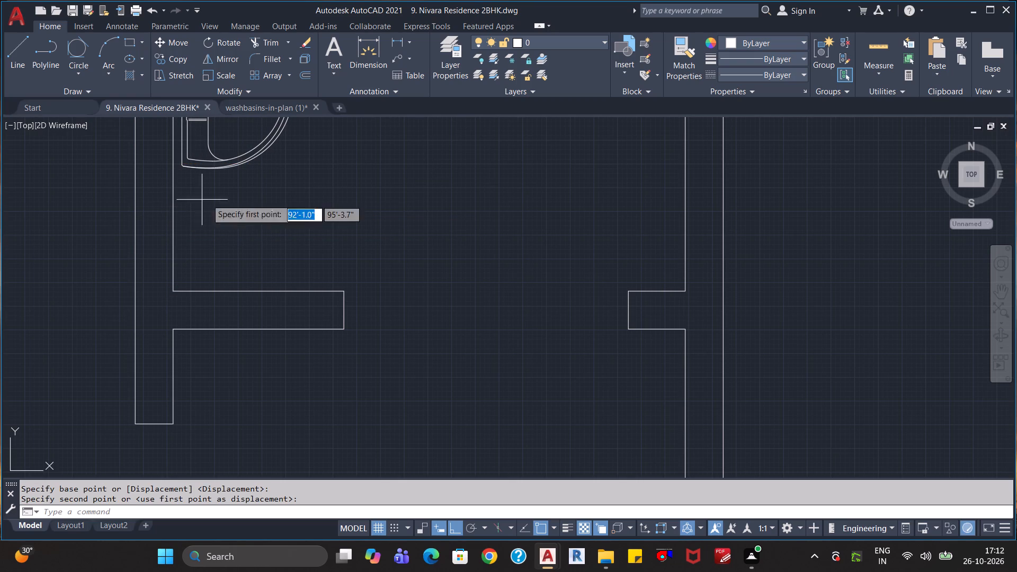
{"action": "scroll", "coordinate": [182, 165], "scroll_direction": "up", "scroll_amount": 4}
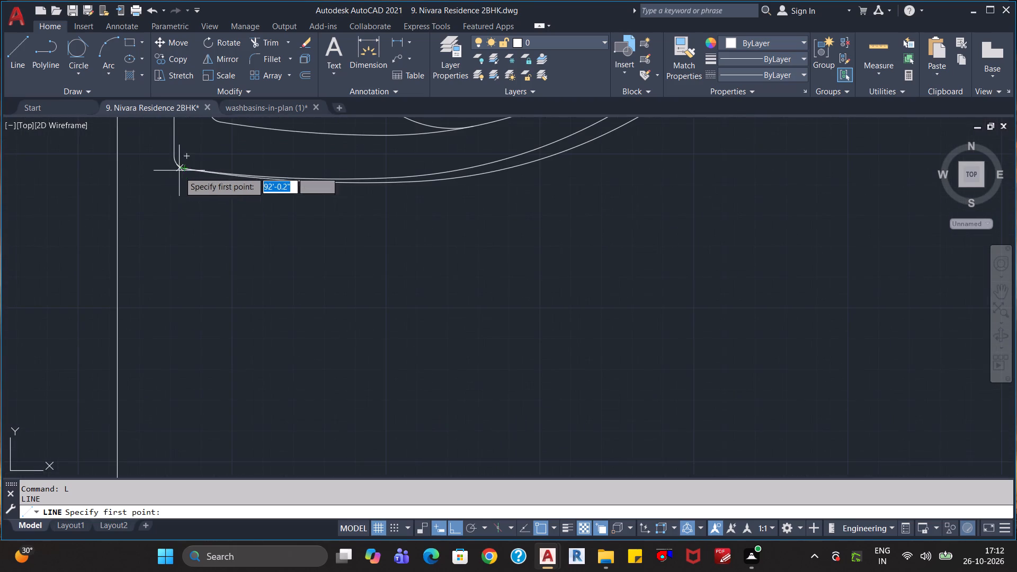
{"action": "middle_click_drag", "start_coordinate": [172, 195], "coordinate": [223, 309]}
{"action": "left_click", "coordinate": [225, 271]}
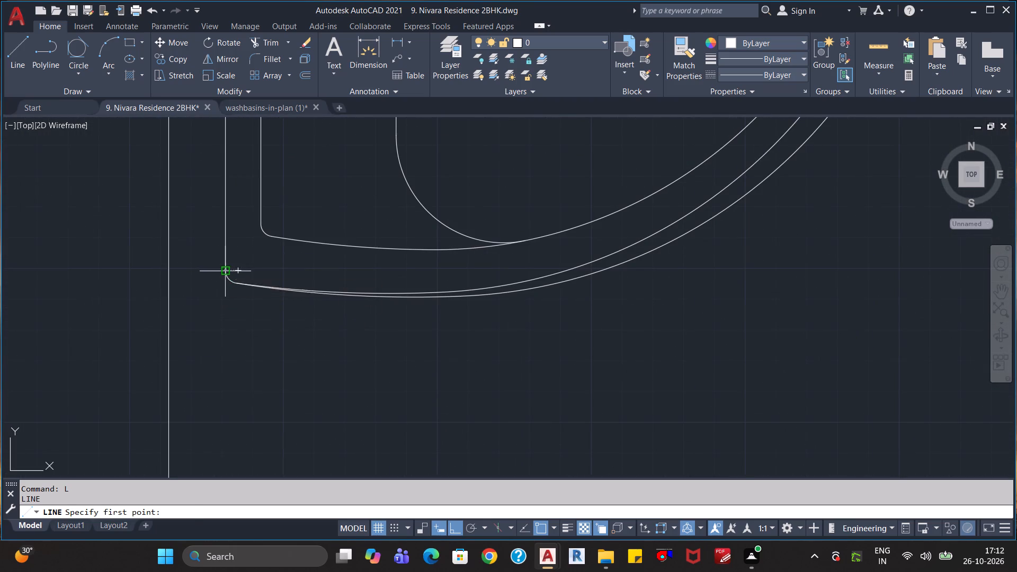
{"action": "left_click", "coordinate": [70, 257]}
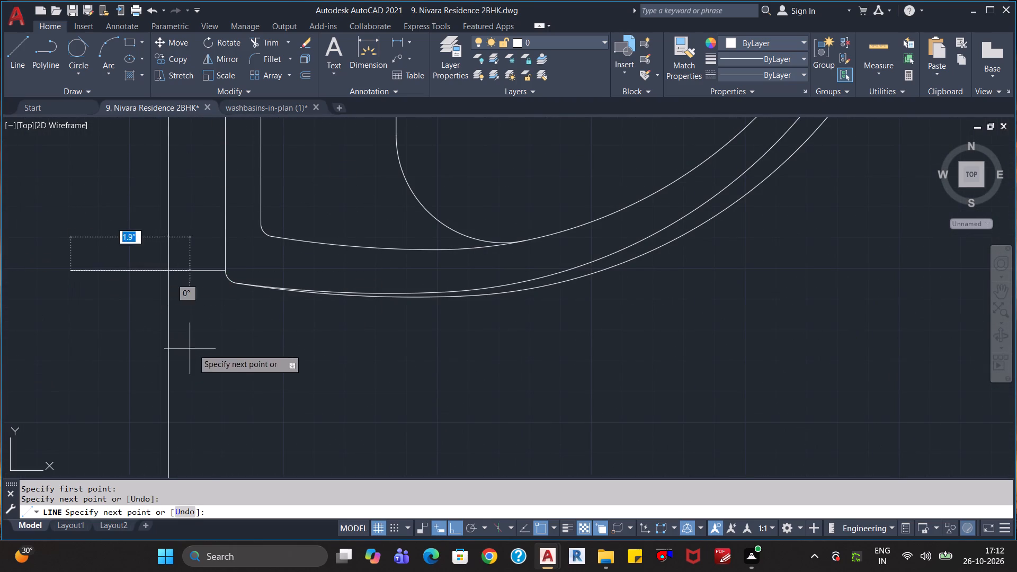
{"action": "key", "text": "Escape"}
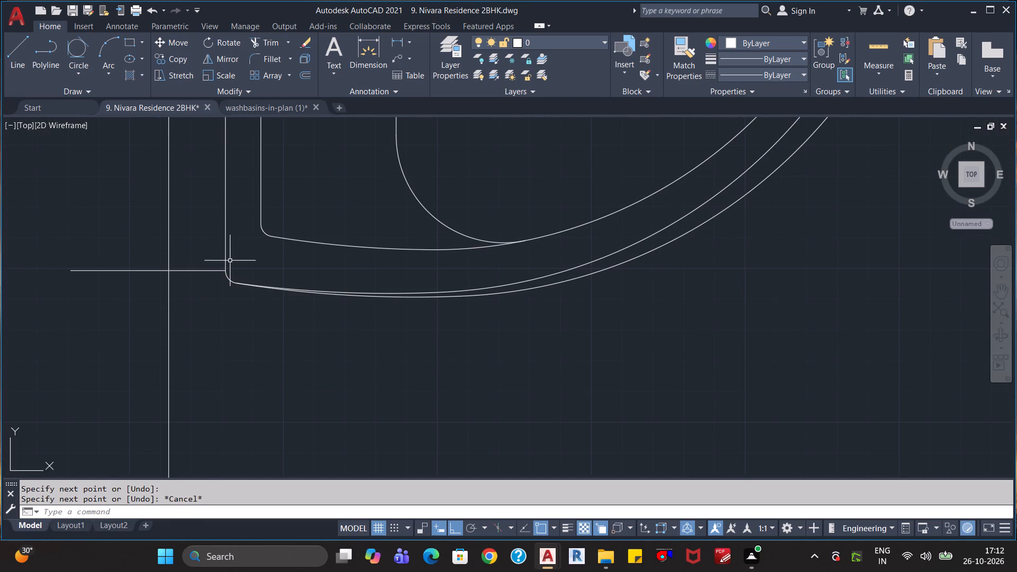
Move the washbasin west from where its flat edge meets the helper line so the edge lies on the wall line.
{"action": "left_click", "coordinate": [225, 255]}
{"action": "key", "text": "m"}
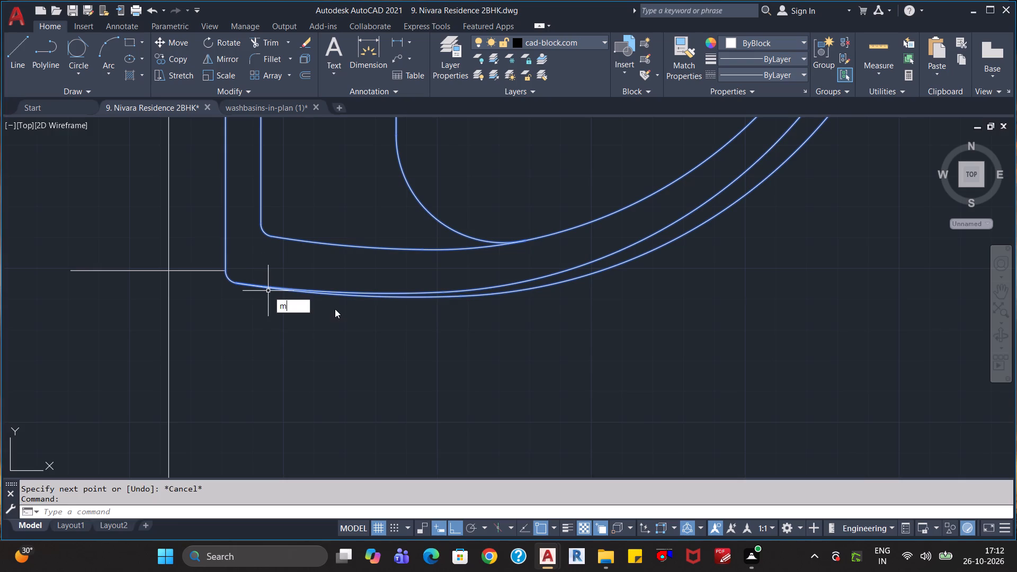
{"action": "key", "text": "Return"}
{"action": "left_click", "coordinate": [222, 270]}
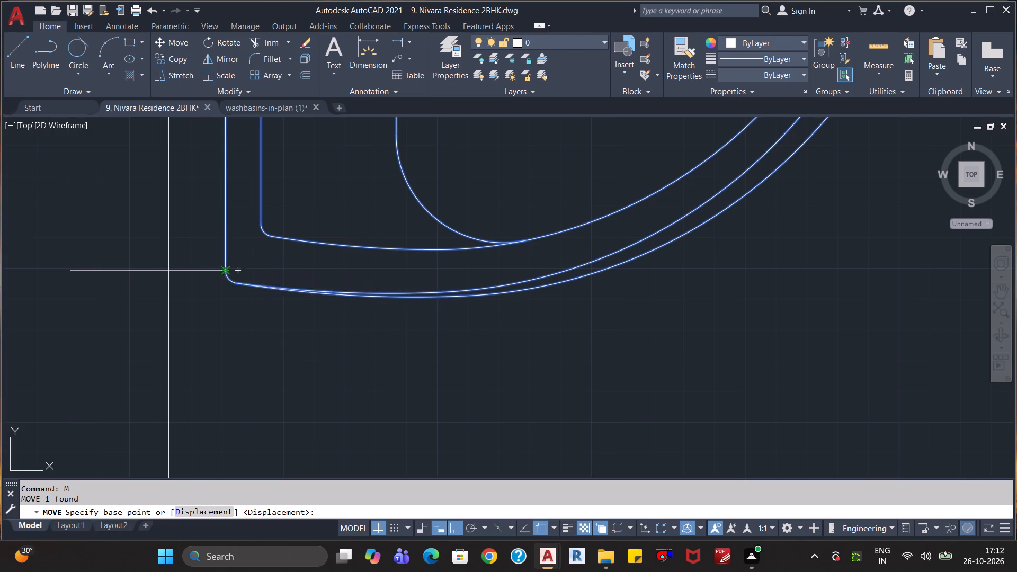
{"action": "left_click", "coordinate": [169, 269]}
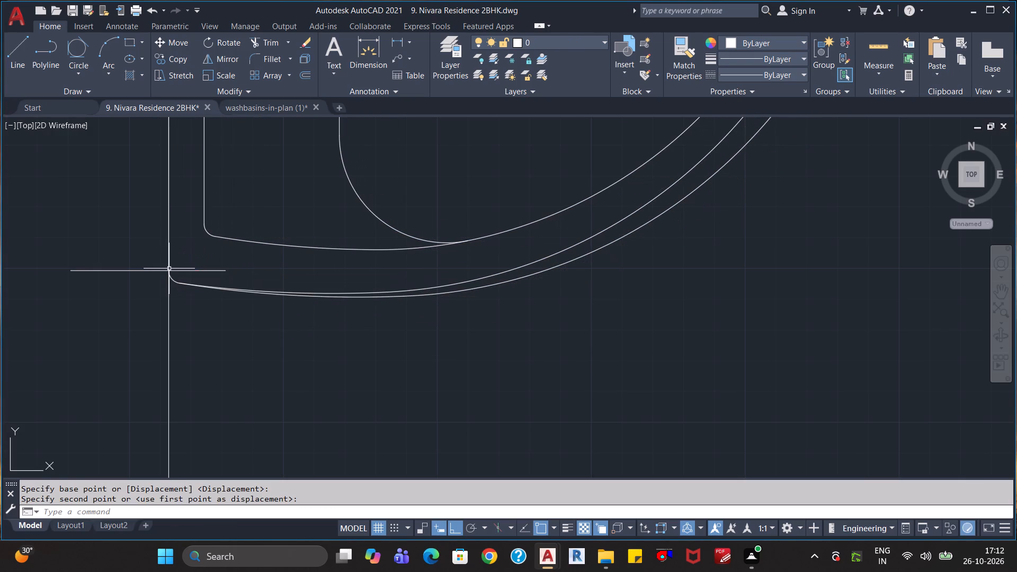
{"action": "key", "text": "Escape"}
{"action": "key", "text": "Escape"}
{"action": "key", "text": "Escape"}
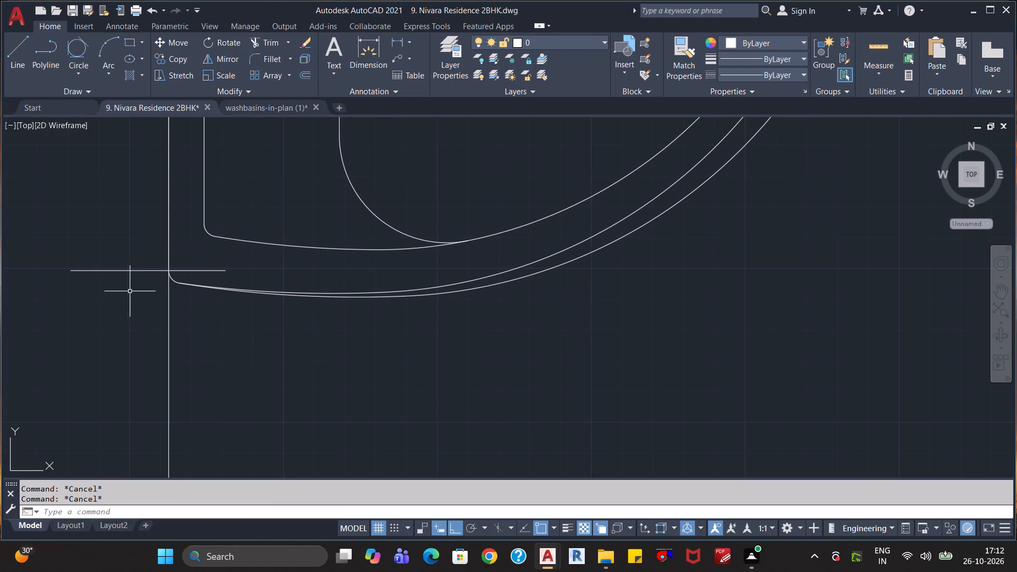
Erase the horizontal helper line at the washbasin's south-west corner.
{"action": "left_click", "coordinate": [140, 260]}
{"action": "left_click", "coordinate": [131, 292]}
{"action": "key", "text": "Delete"}
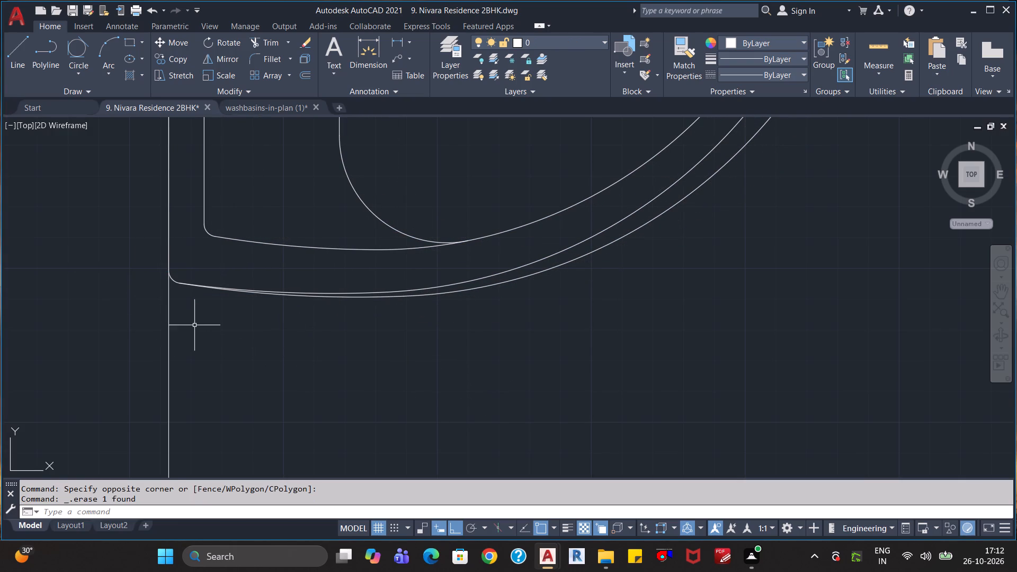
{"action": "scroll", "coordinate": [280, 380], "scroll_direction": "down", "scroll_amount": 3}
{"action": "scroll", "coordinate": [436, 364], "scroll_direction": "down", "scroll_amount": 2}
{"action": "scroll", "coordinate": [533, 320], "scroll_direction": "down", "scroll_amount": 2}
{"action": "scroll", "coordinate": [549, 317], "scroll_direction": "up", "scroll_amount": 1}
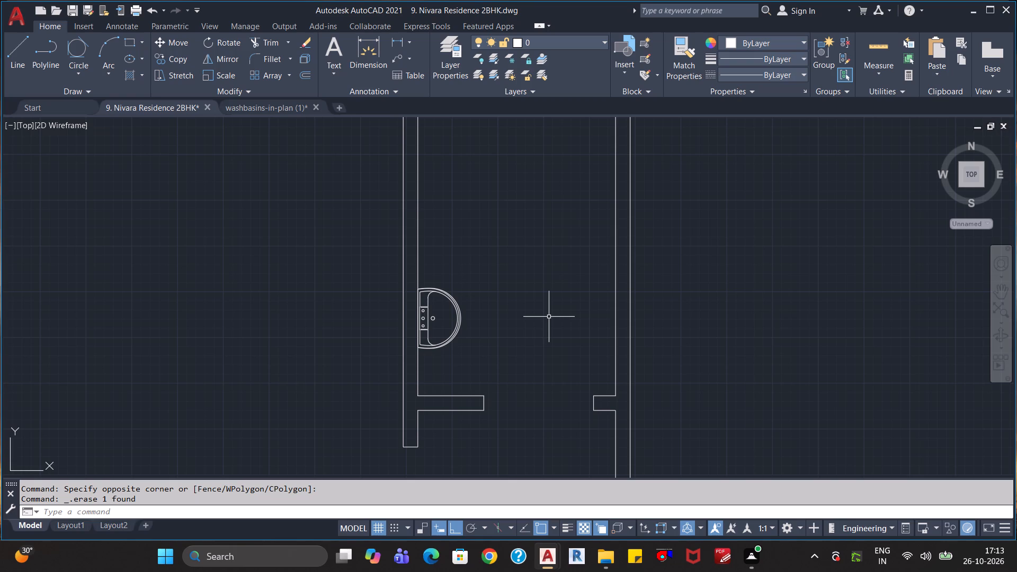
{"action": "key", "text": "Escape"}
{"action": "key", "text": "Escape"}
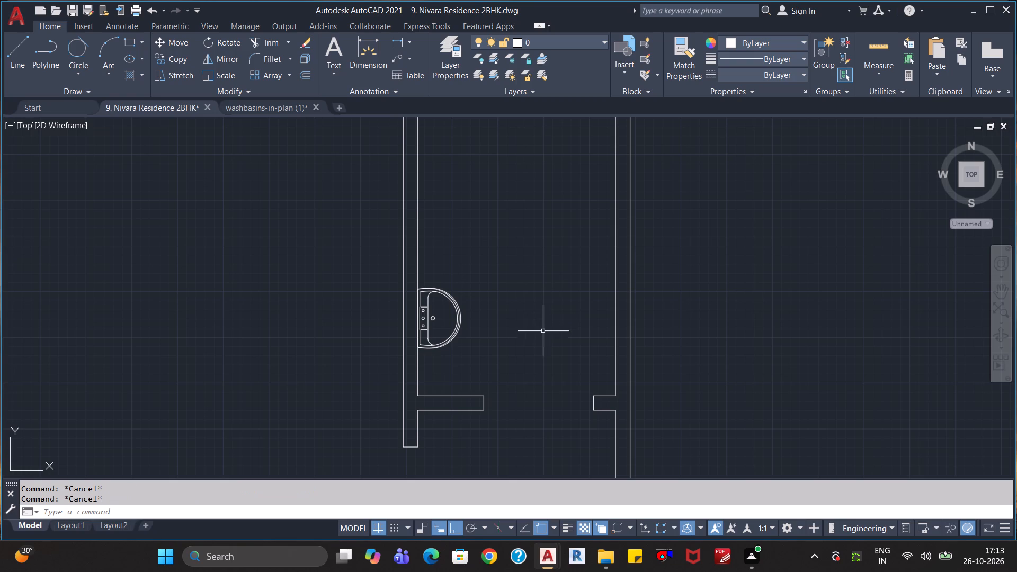
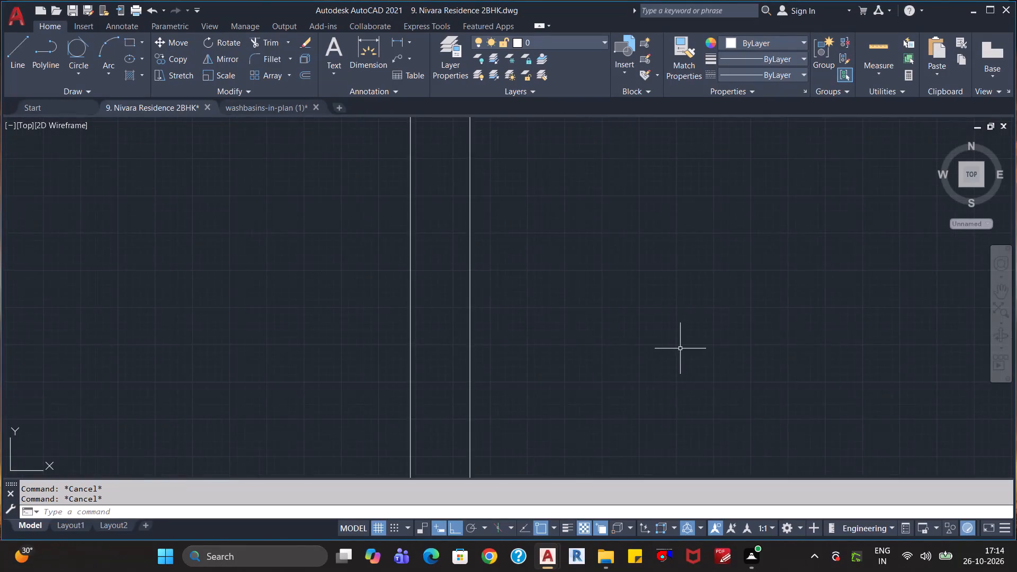
Copy the toilet from the small room beside the staircase and paste it near the north end of the narrow room.
{"action": "scroll", "coordinate": [653, 339], "scroll_direction": "down", "scroll_amount": 2}
{"action": "middle_click_drag", "start_coordinate": [529, 288], "coordinate": [588, 453]}
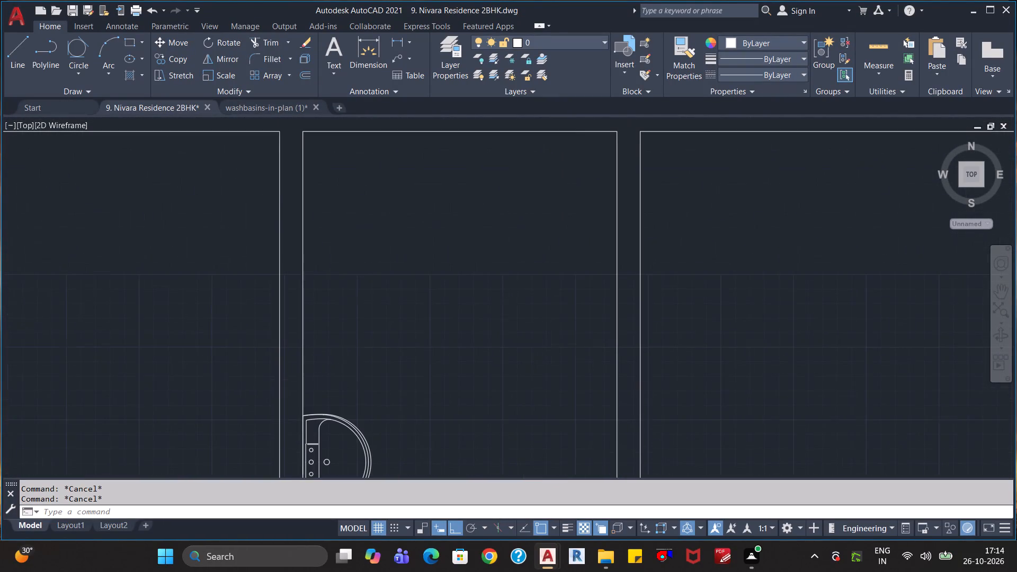
{"action": "scroll", "coordinate": [541, 342], "scroll_direction": "down", "scroll_amount": 2}
{"action": "middle_click_drag", "start_coordinate": [664, 399], "coordinate": [608, 182]}
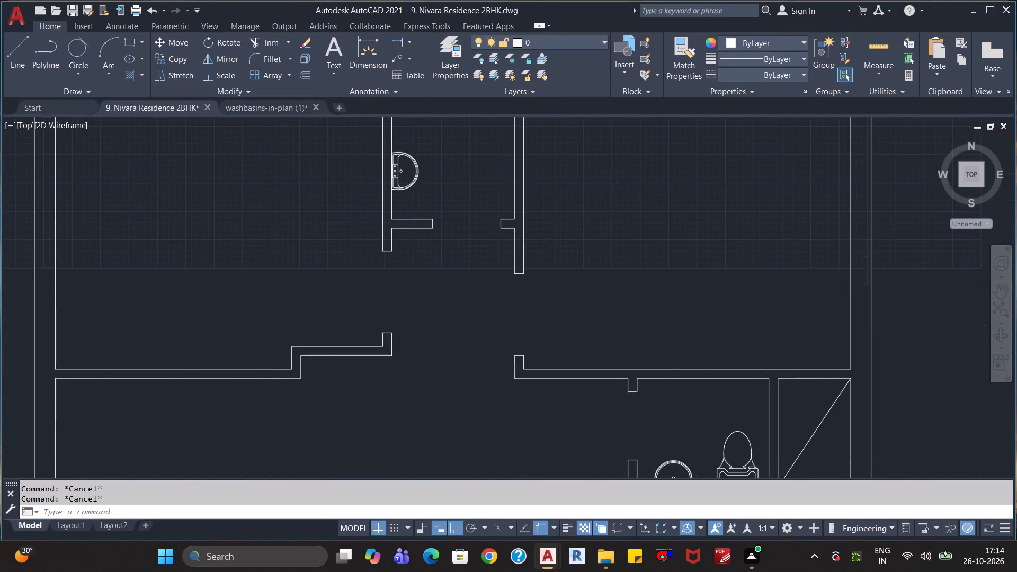
{"action": "scroll", "coordinate": [631, 358], "scroll_direction": "down", "scroll_amount": 1}
{"action": "left_click", "coordinate": [703, 423]}
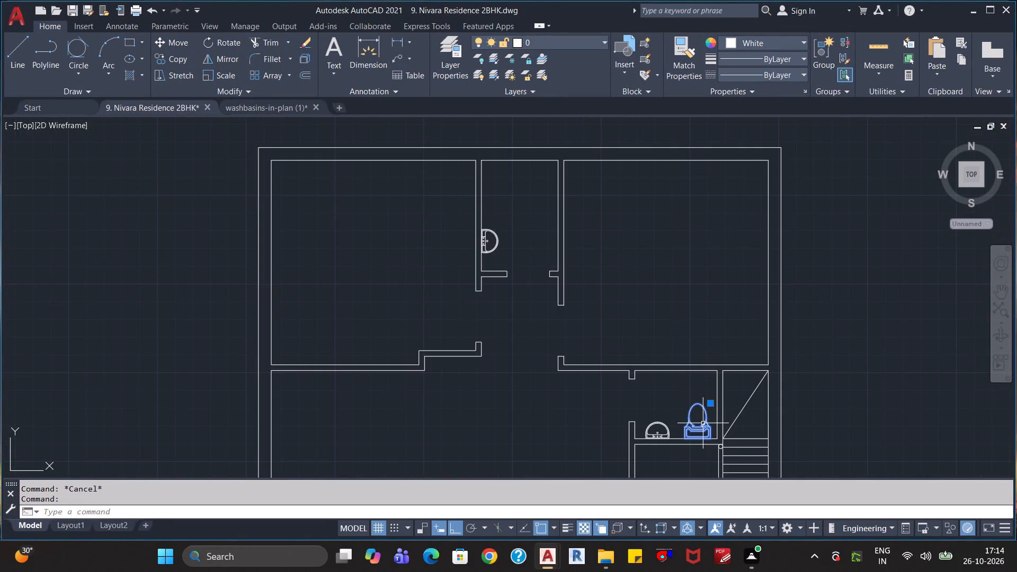
{"action": "key", "text": "ctrl+c"}
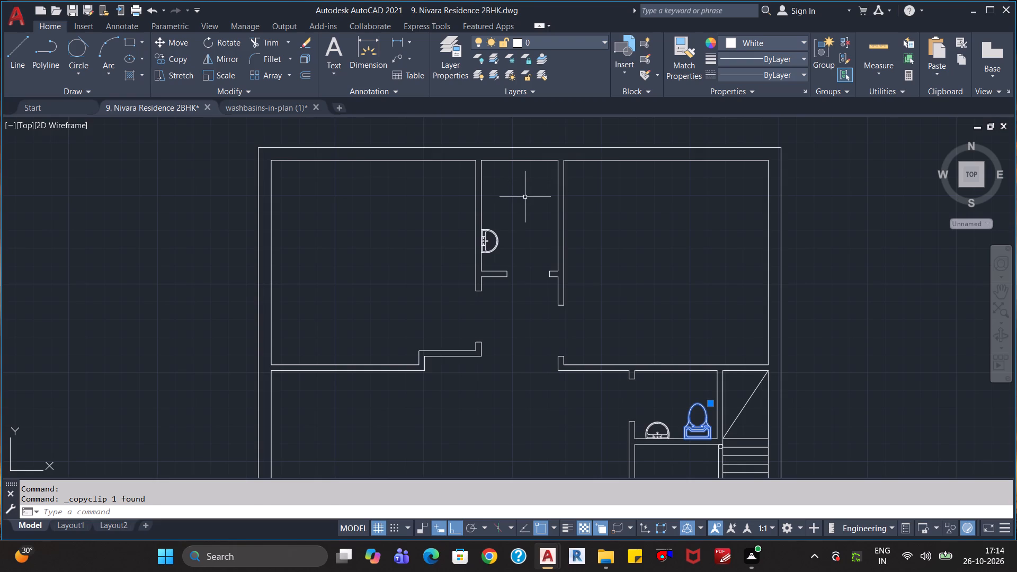
{"action": "key", "text": "ctrl+v"}
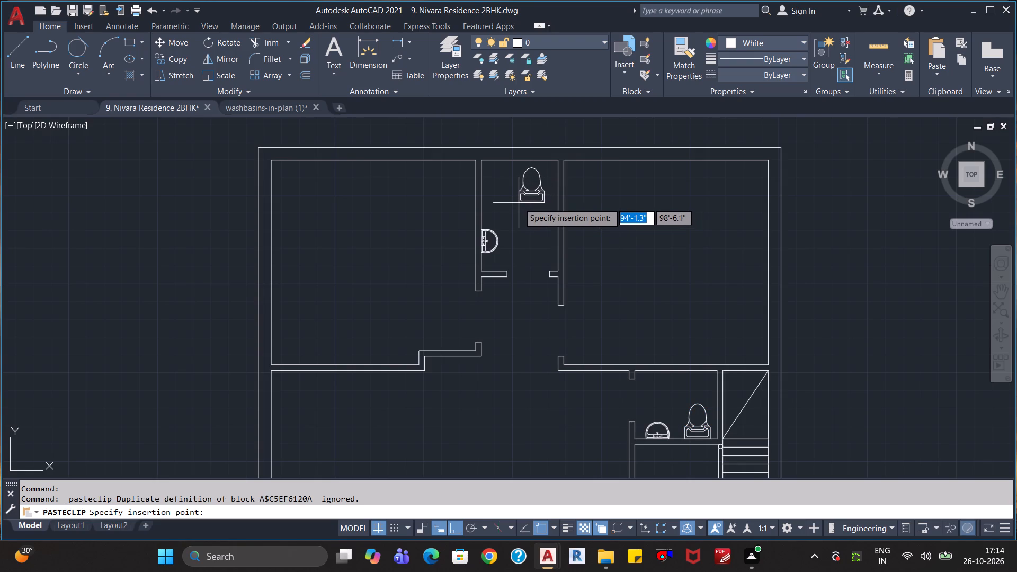
{"action": "left_click", "coordinate": [519, 202]}
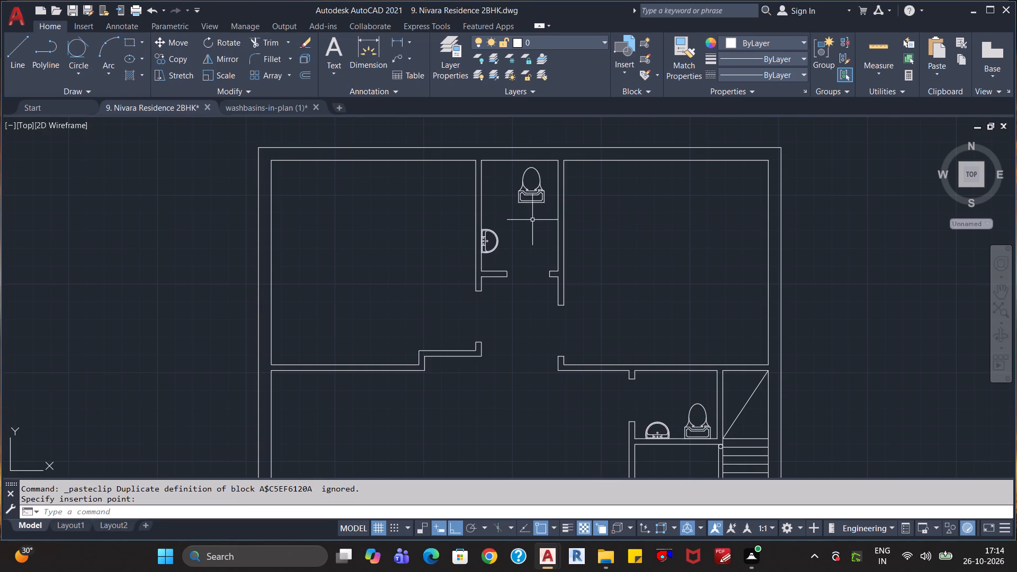
Scale the pasted toilet up slightly from a base point on its tank.
{"action": "left_click", "coordinate": [531, 192]}
{"action": "key", "text": "s"}
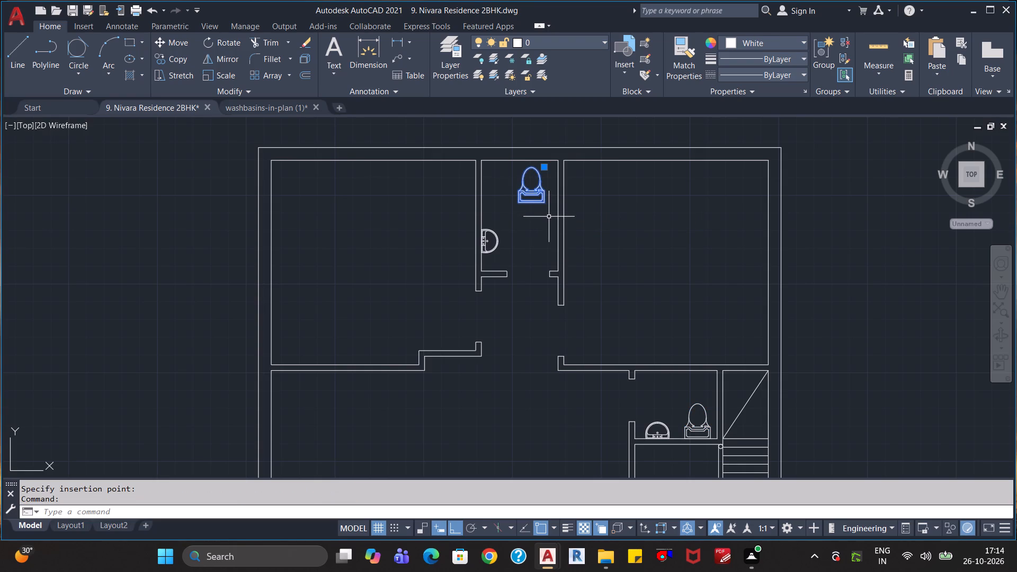
{"action": "key", "text": "c"}
{"action": "key", "text": "Return"}
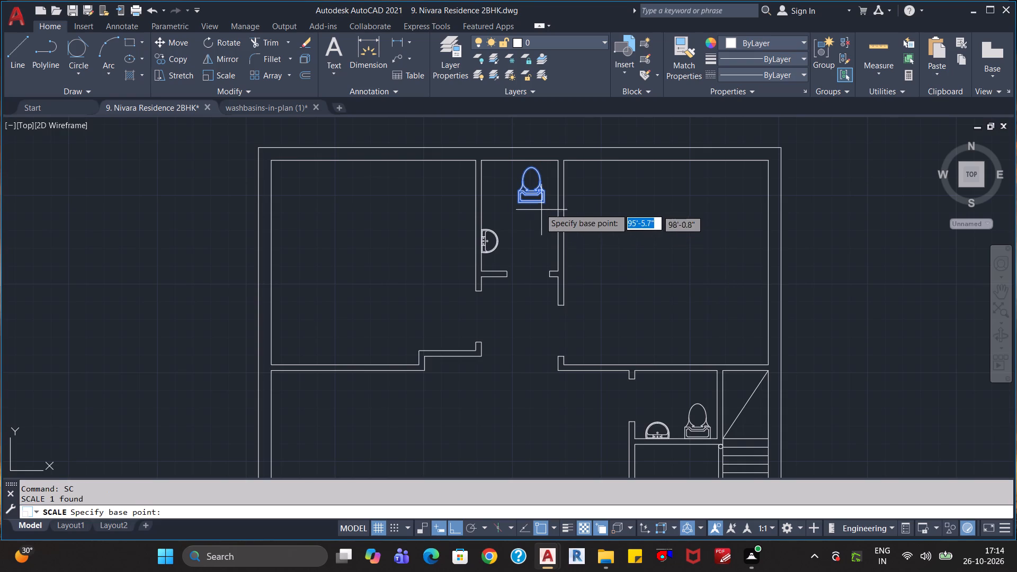
{"action": "left_click", "coordinate": [530, 200]}
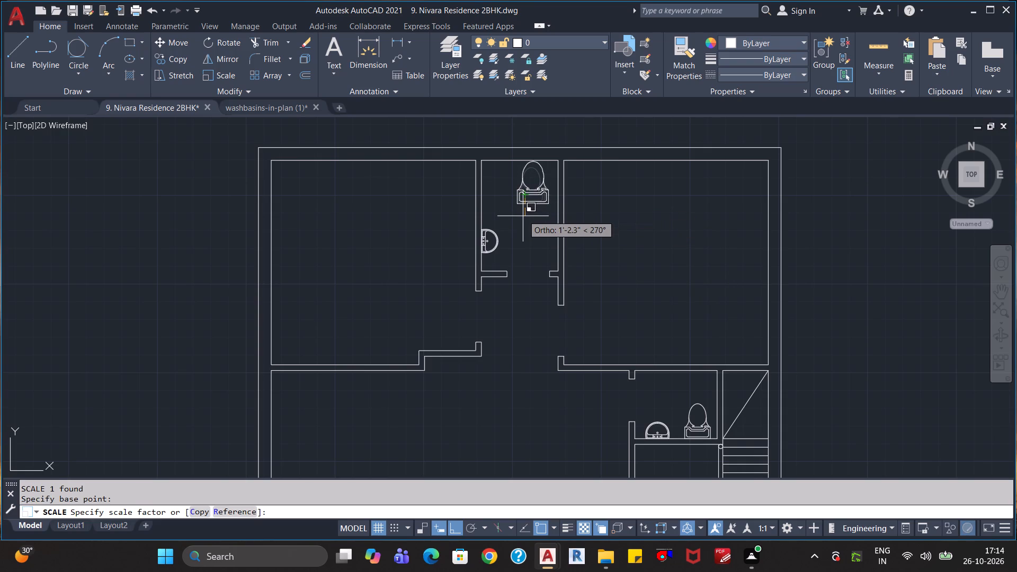
{"action": "left_click", "coordinate": [523, 216]}
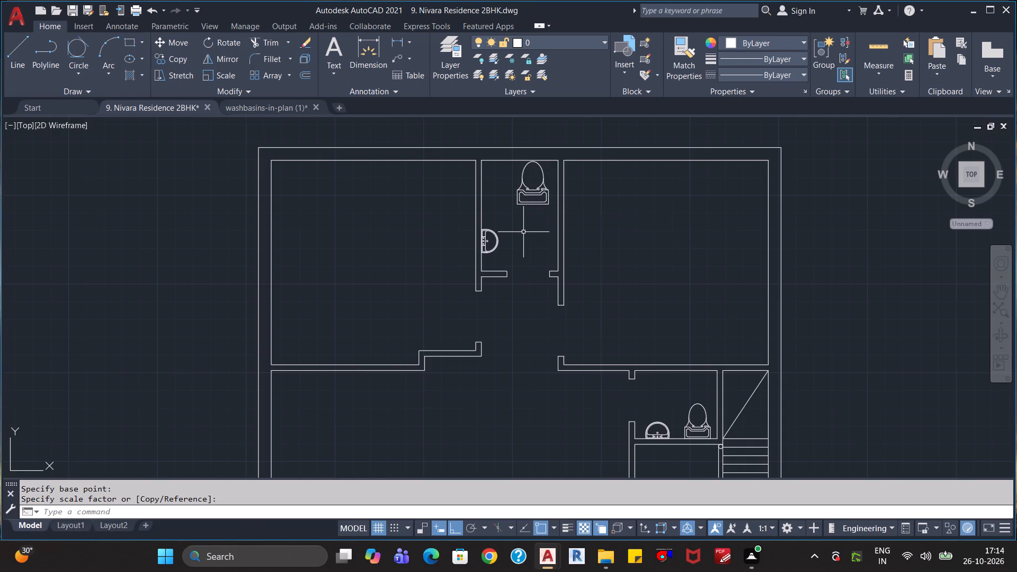
Rotate the enlarged toilet 180° so its tank faces the north wall.
{"action": "left_click", "coordinate": [527, 201]}
{"action": "type", "text": "ro"}
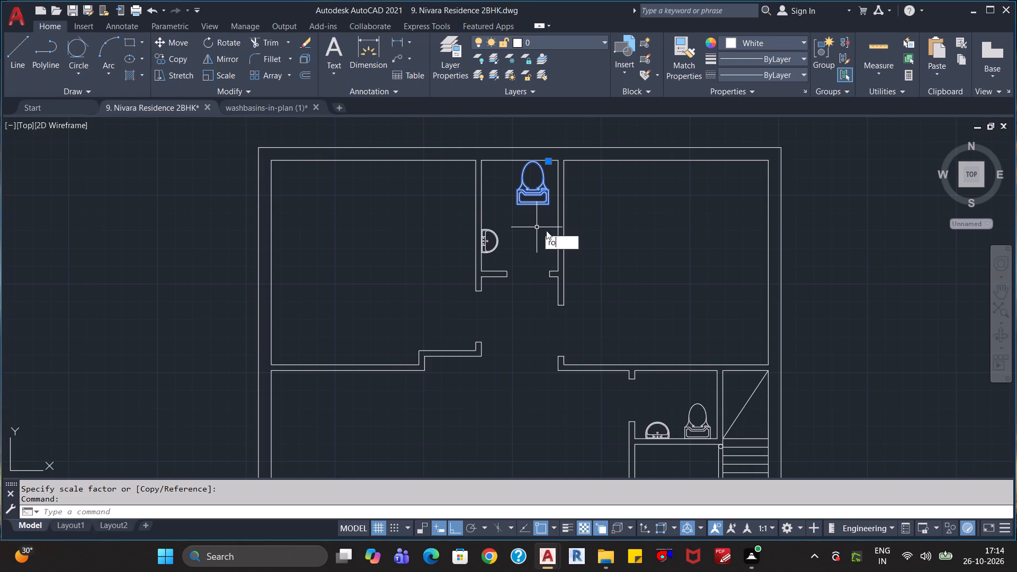
{"action": "key", "text": "Return"}
{"action": "left_click", "coordinate": [537, 194]}
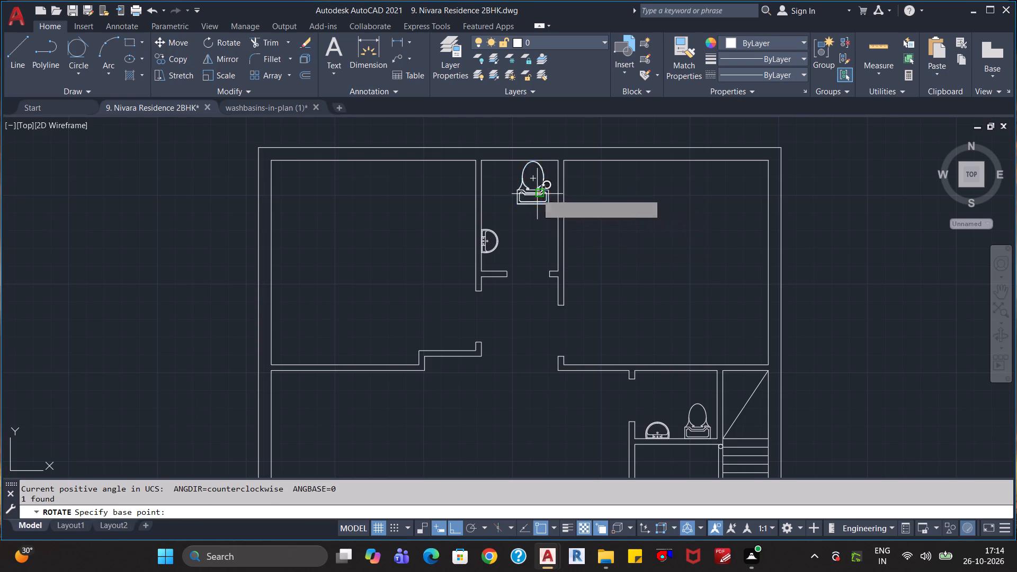
{"action": "left_click", "coordinate": [454, 211]}
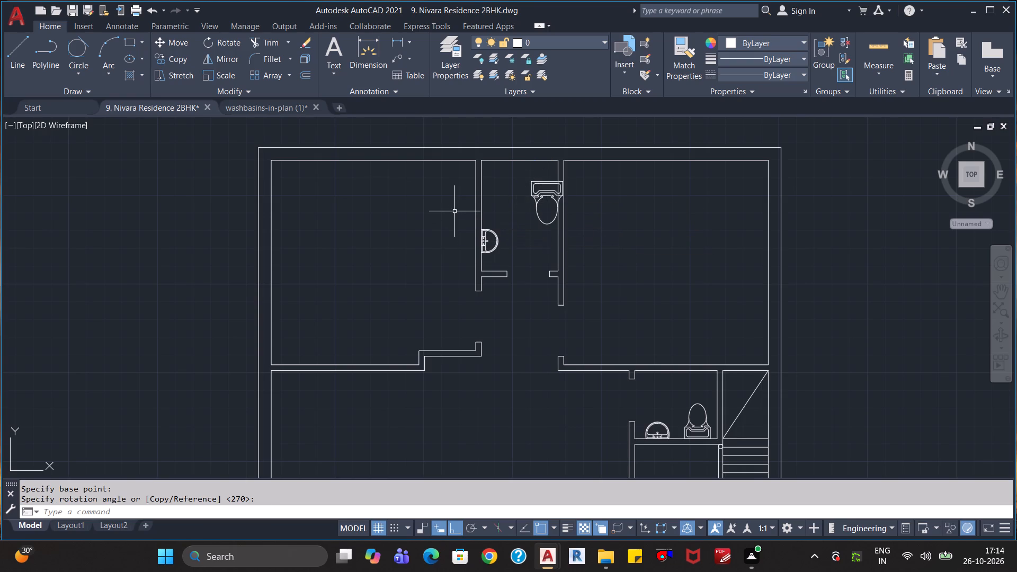
Move the rotated toilet about 1'-2" west, off the east wall and towards the middle of the narrow room.
{"action": "left_click", "coordinate": [532, 192]}
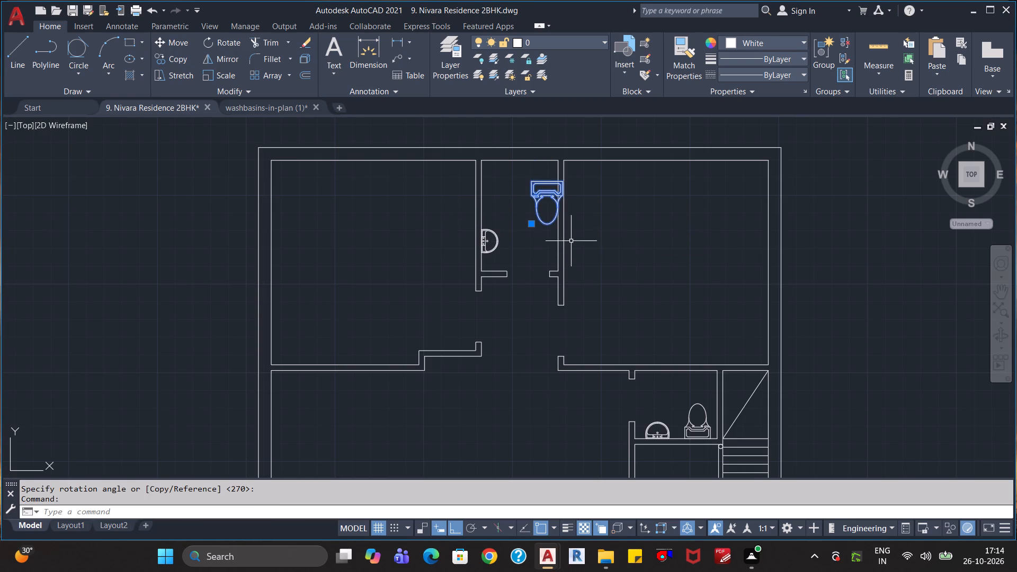
{"action": "key", "text": "m"}
{"action": "key", "text": "Return"}
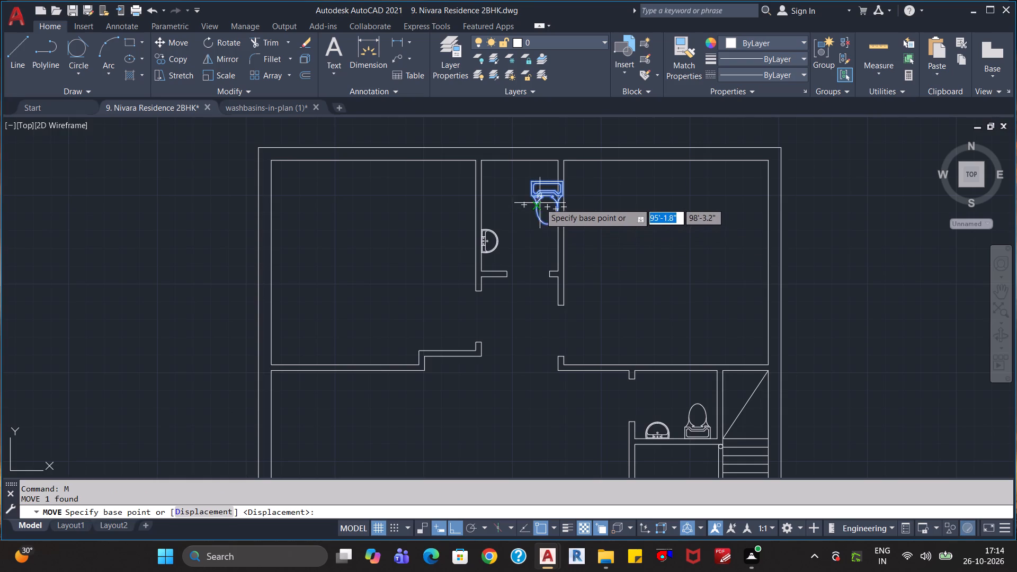
{"action": "left_click", "coordinate": [547, 198]}
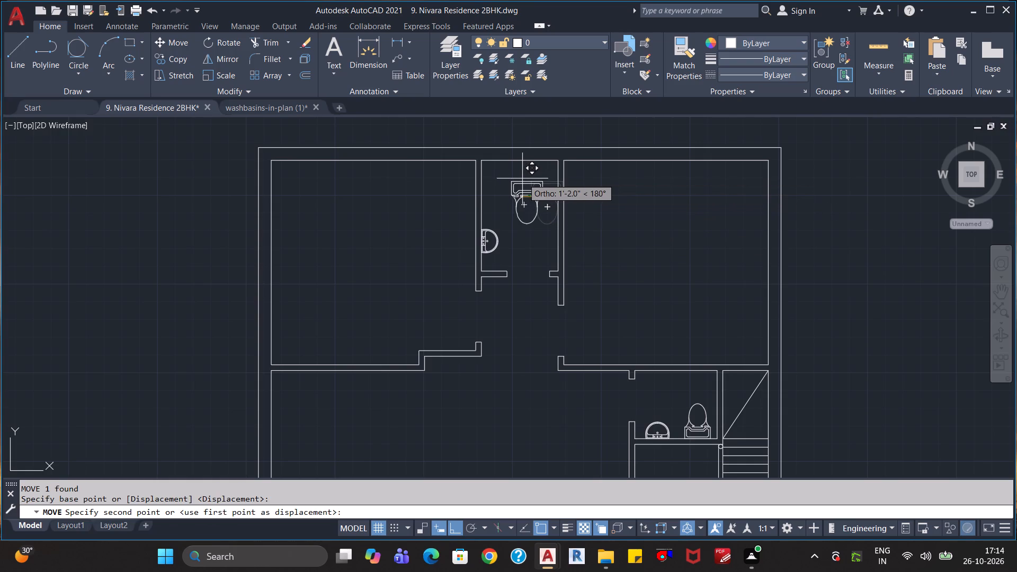
{"action": "left_click", "coordinate": [522, 178]}
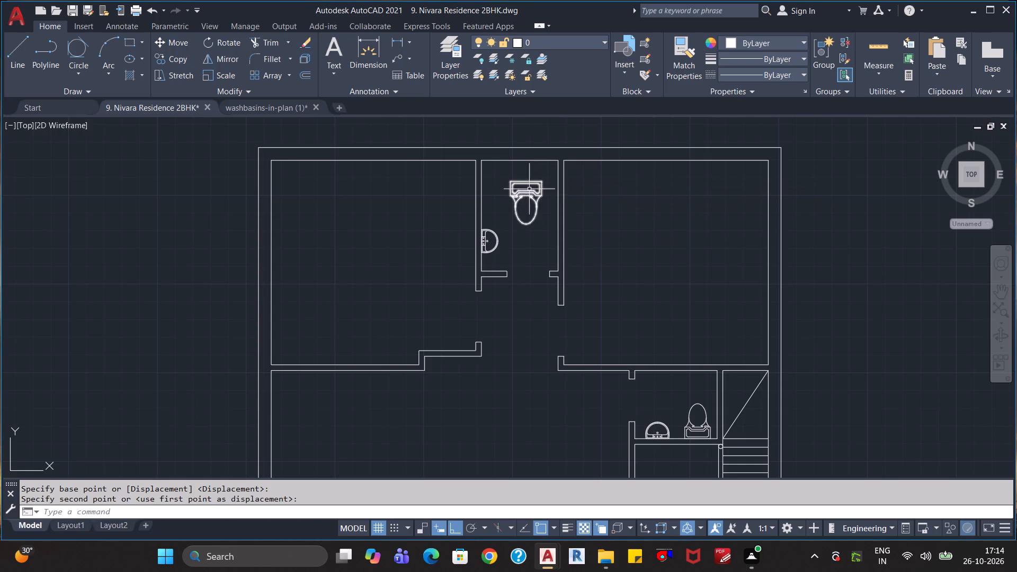
Draw a short vertical helper line across the north wall, just east of the toilet tank's north-east corner.
{"action": "scroll", "coordinate": [550, 189], "scroll_direction": "up", "scroll_amount": 1}
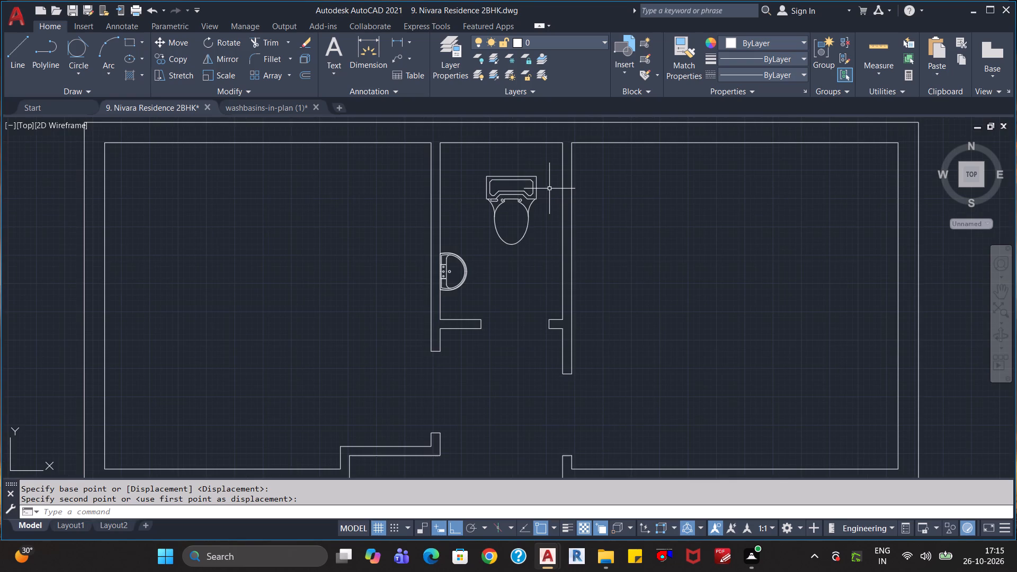
{"action": "key", "text": "l"}
{"action": "key", "text": "Return"}
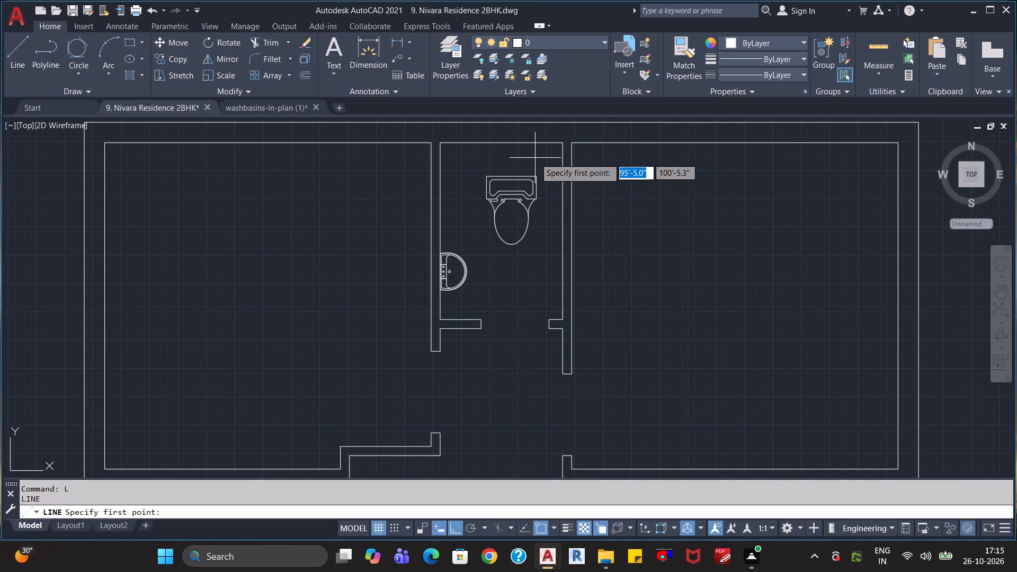
{"action": "middle_click_drag", "start_coordinate": [538, 157], "coordinate": [541, 236]}
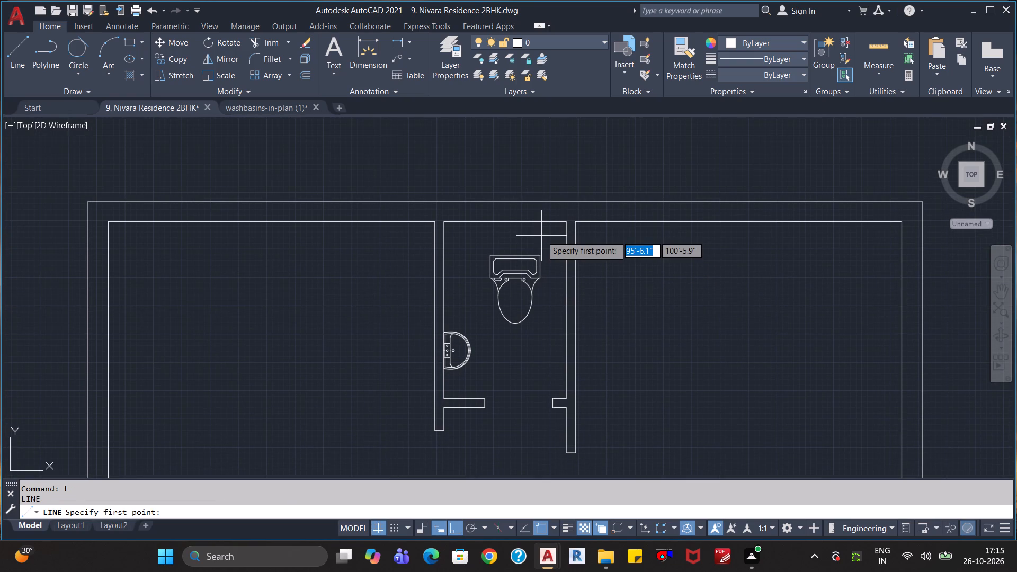
{"action": "left_click", "coordinate": [544, 235]}
{"action": "left_click", "coordinate": [542, 164]}
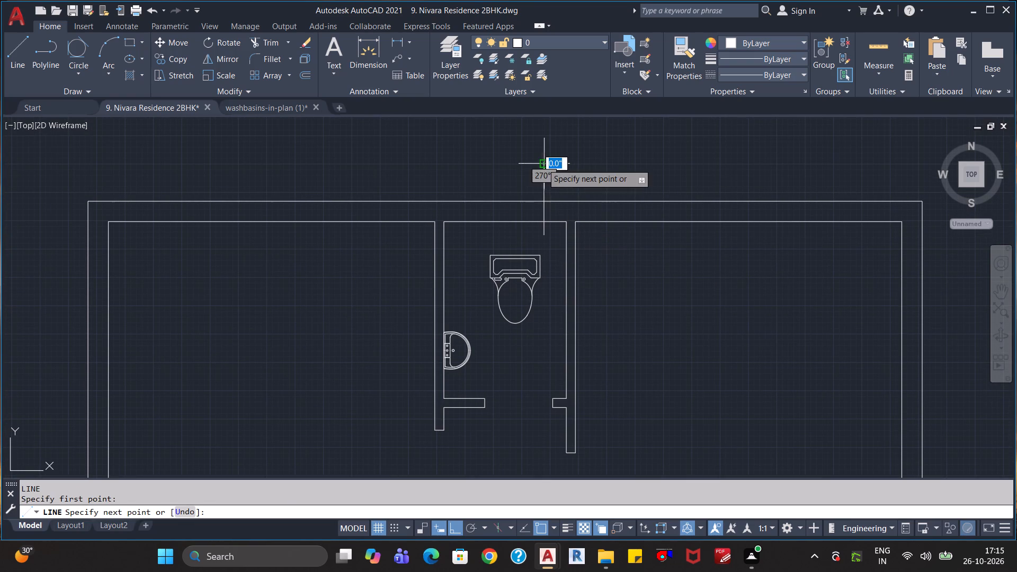
{"action": "key", "text": "Escape"}
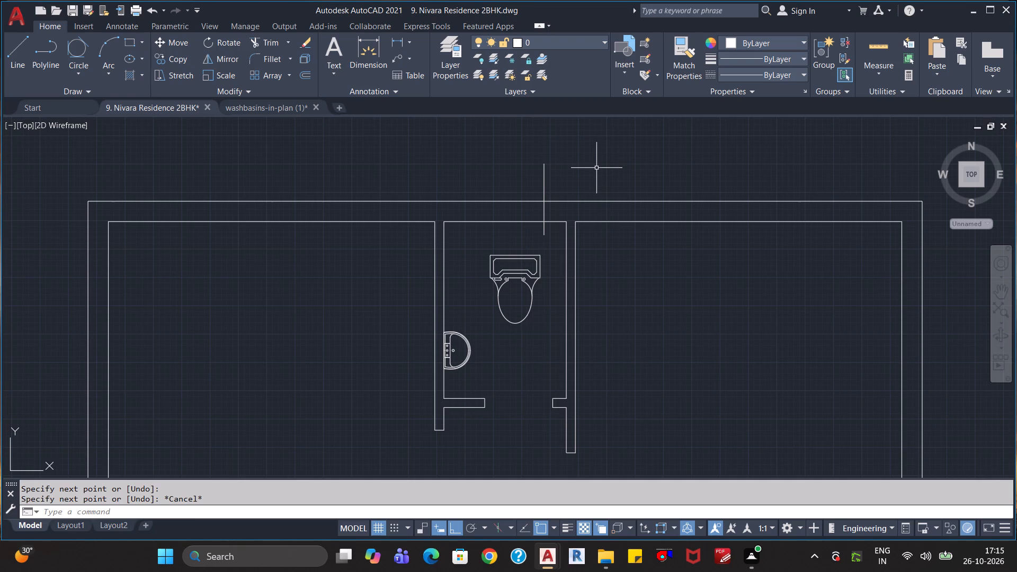
{"action": "key", "text": "Escape"}
{"action": "key", "text": "Escape"}
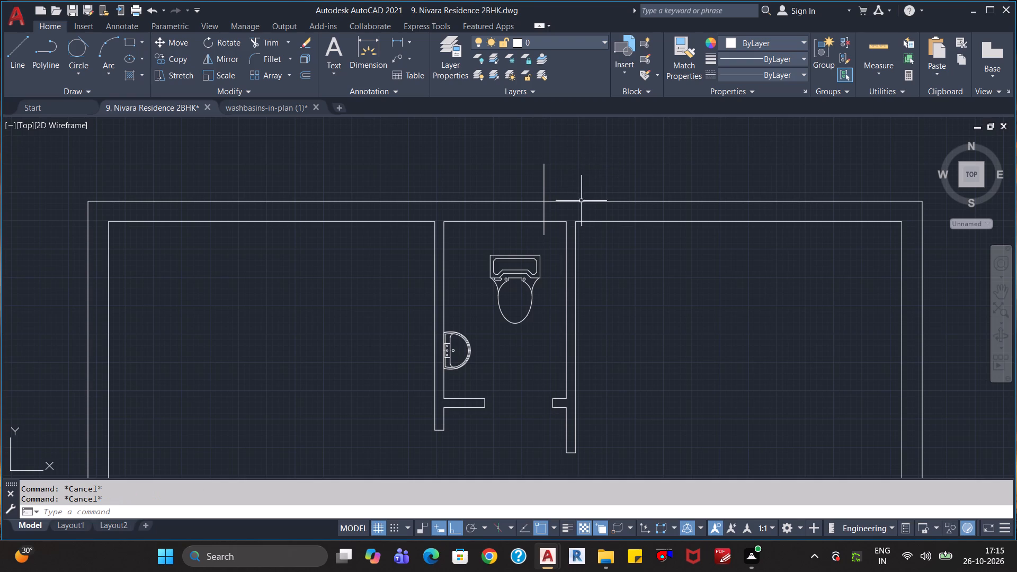
Move the toilet from its tank's north-east corner to where the helper line crosses the north wall's inner line.
{"action": "key", "text": "m"}
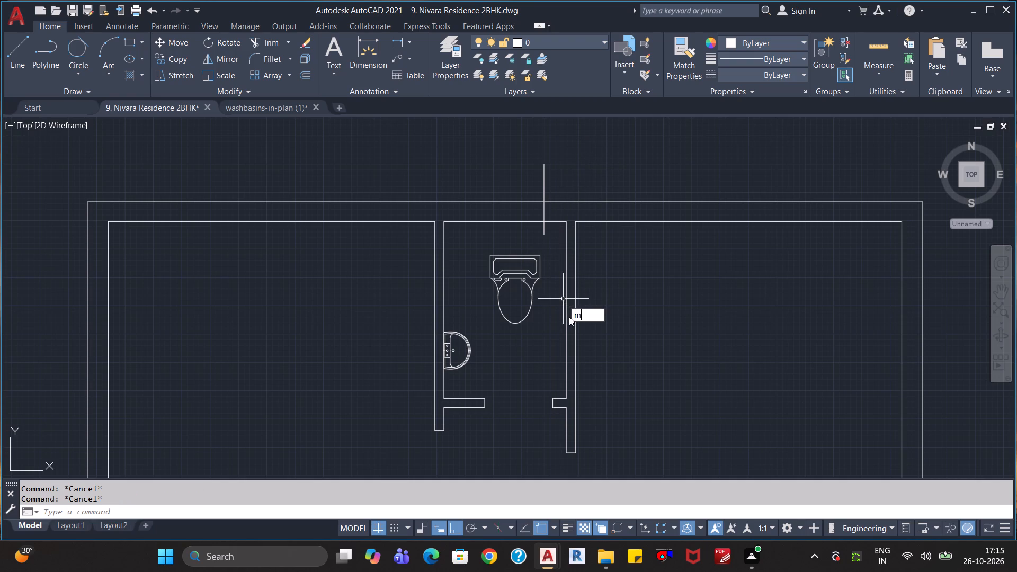
{"action": "key", "text": "Return"}
{"action": "left_click", "coordinate": [534, 263]}
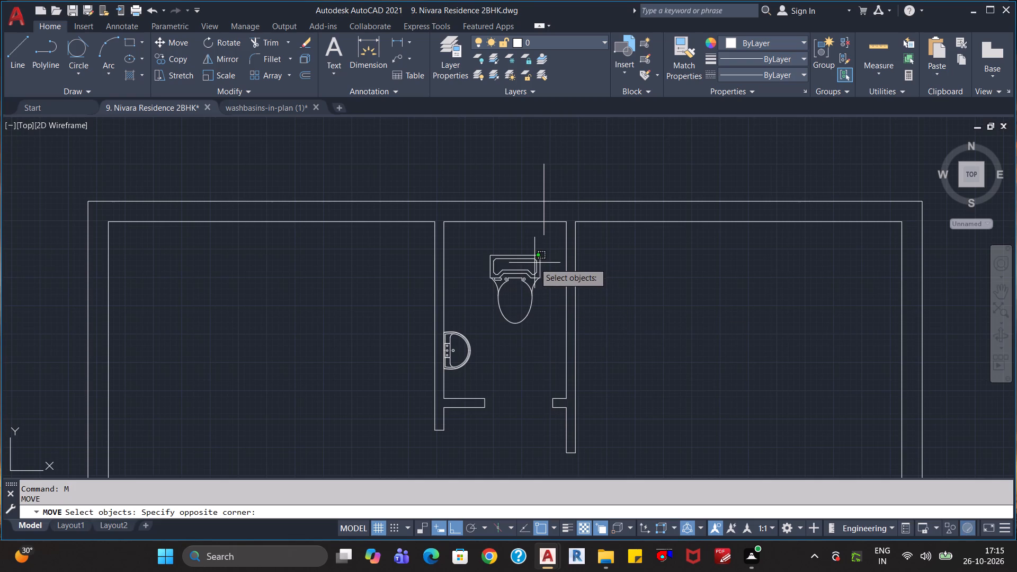
{"action": "left_click", "coordinate": [513, 257]}
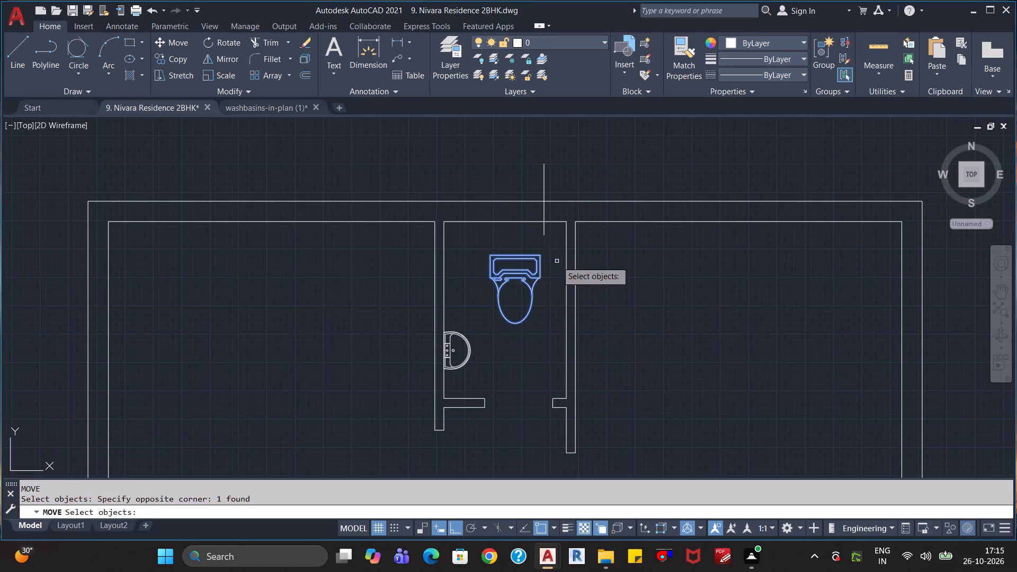
{"action": "key", "text": "Return"}
{"action": "left_click", "coordinate": [541, 253]}
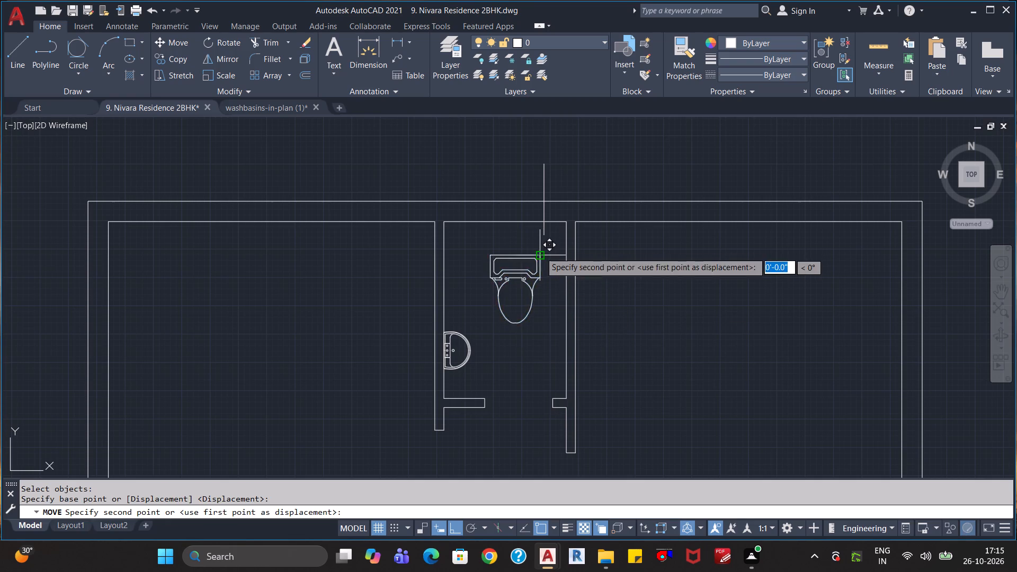
{"action": "left_click", "coordinate": [543, 225]}
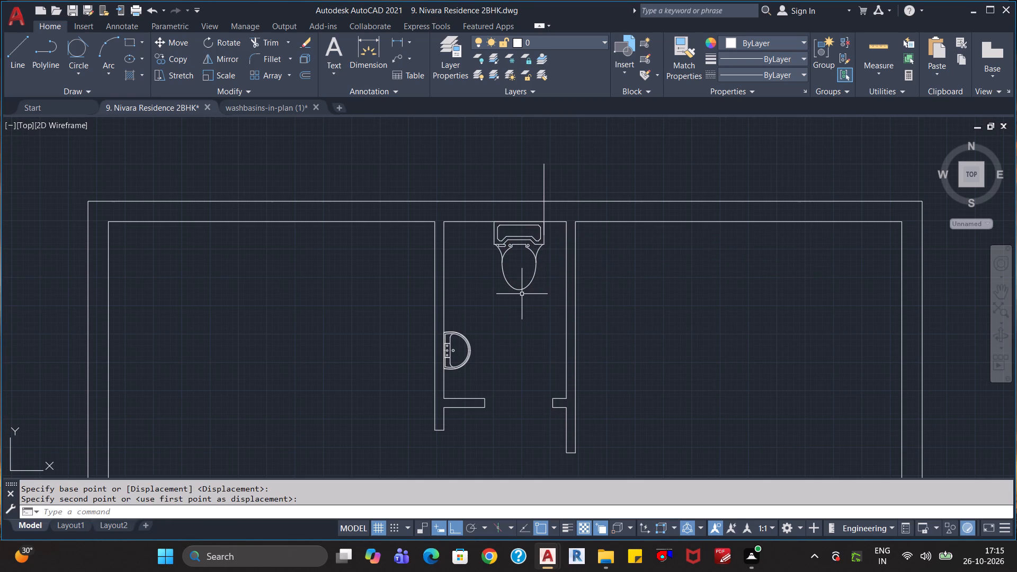
{"action": "key", "text": "Escape"}
{"action": "key", "text": "Escape"}
{"action": "key", "text": "Escape"}
Erase the vertical helper line crossing the north wall.
{"action": "left_click", "coordinate": [560, 184]}
{"action": "left_click", "coordinate": [522, 195]}
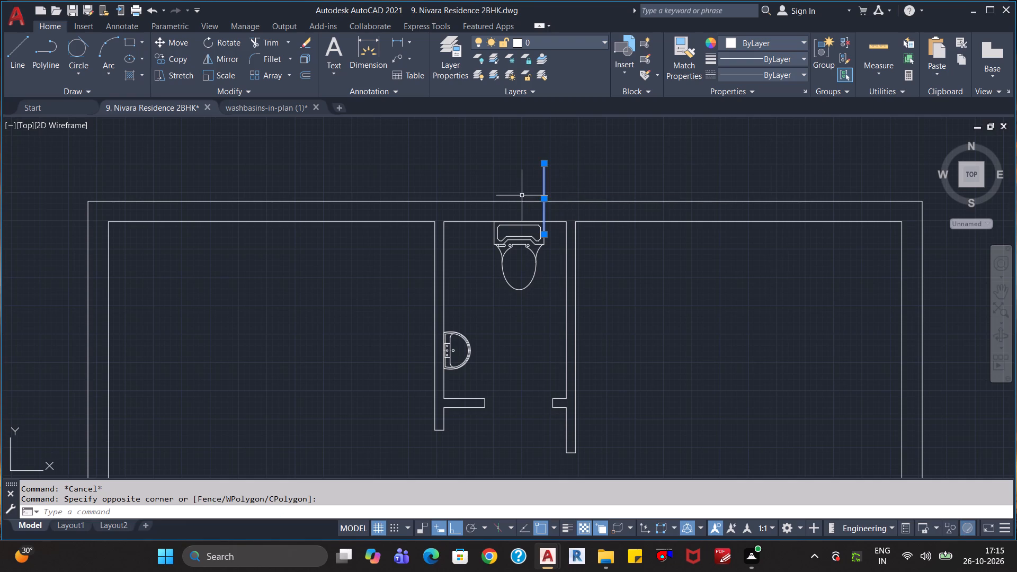
{"action": "key", "text": "Delete"}
Scale up the washbasin on the narrow room's west wall from a base point on its south edge.
{"action": "scroll", "coordinate": [530, 270], "scroll_direction": "down", "scroll_amount": 1}
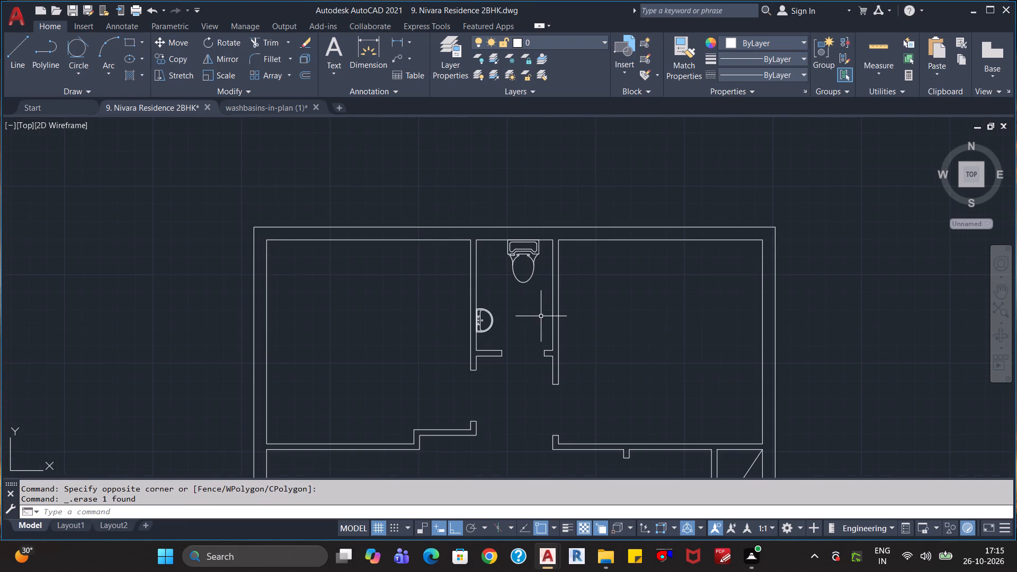
{"action": "middle_click_drag", "start_coordinate": [523, 323], "coordinate": [542, 248]}
{"action": "scroll", "coordinate": [538, 250], "scroll_direction": "down", "scroll_amount": 1}
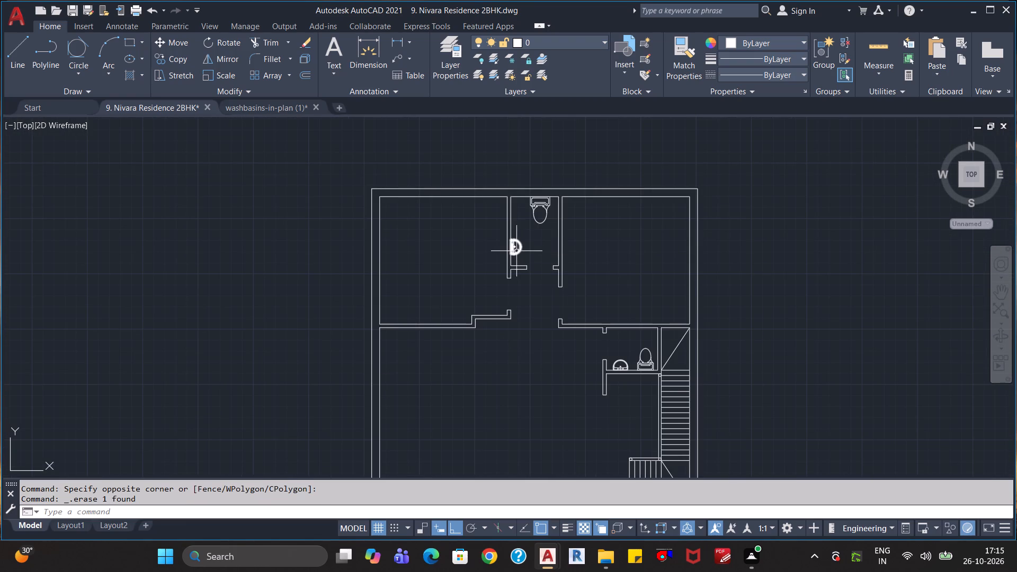
{"action": "left_click", "coordinate": [520, 248]}
{"action": "scroll", "coordinate": [537, 257], "scroll_direction": "up", "scroll_amount": 2}
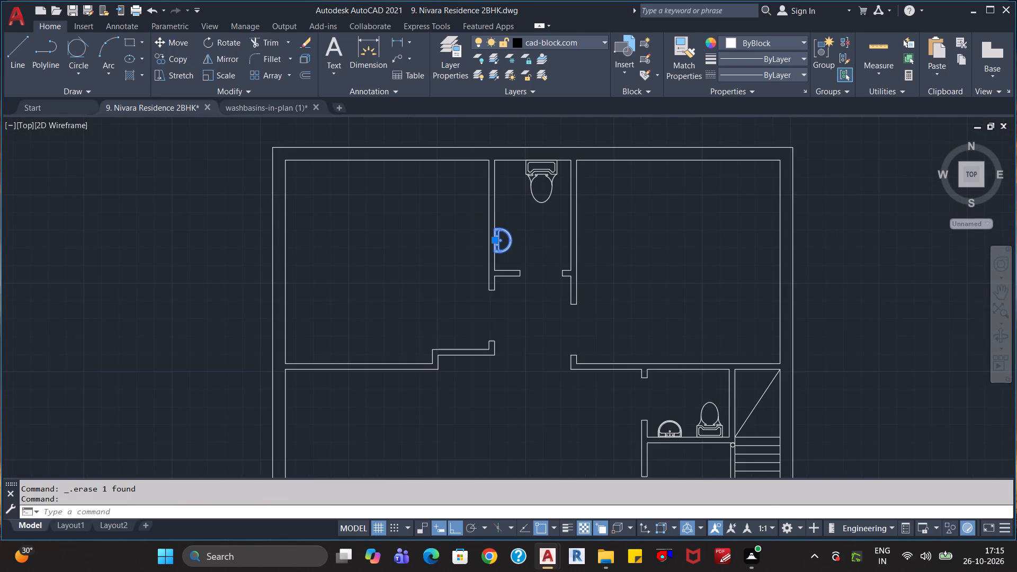
{"action": "type", "text": "sc"}
{"action": "key", "text": "Return"}
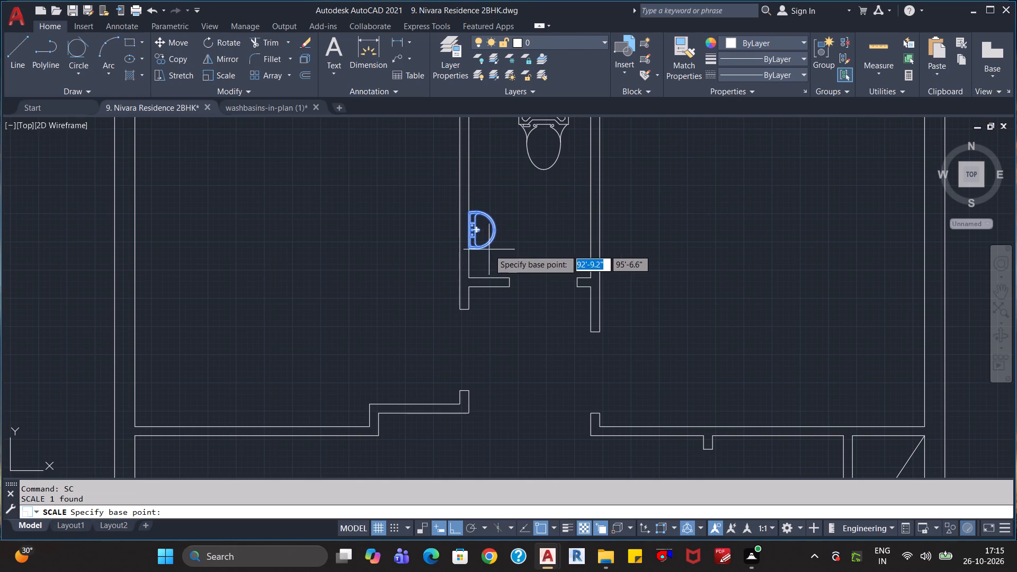
{"action": "left_click", "coordinate": [484, 248]}
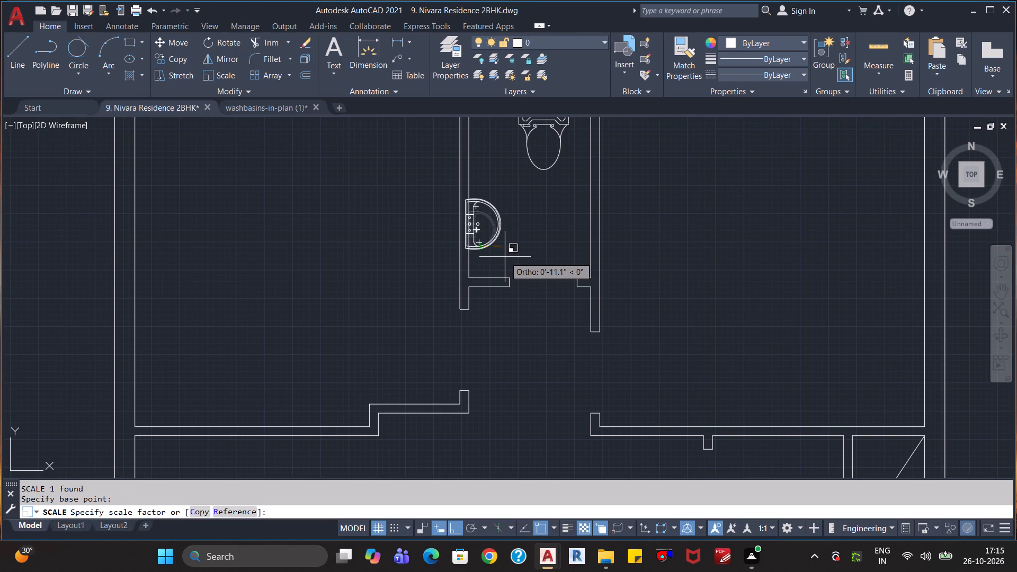
{"action": "left_click", "coordinate": [505, 257]}
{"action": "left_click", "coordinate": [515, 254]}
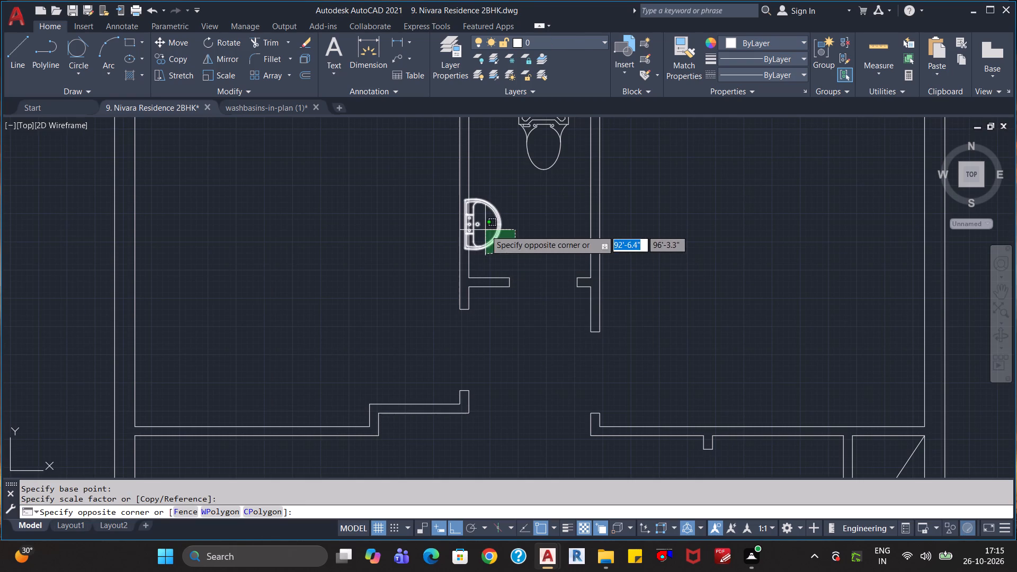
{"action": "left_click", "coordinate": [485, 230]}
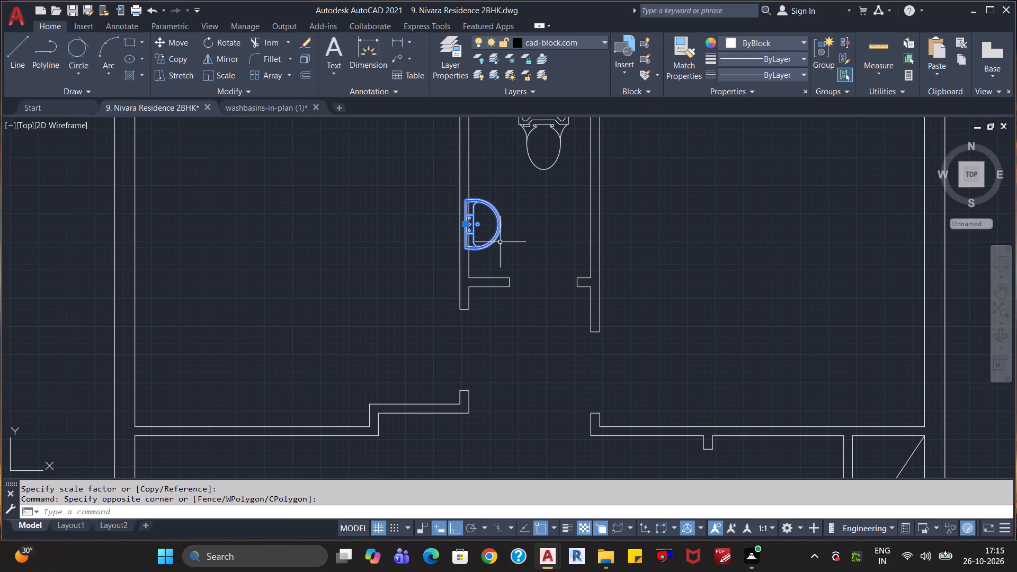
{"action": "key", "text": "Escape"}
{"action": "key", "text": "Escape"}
Draw a horizontal helper line from the north end of the washbasin's back edge eastward, retracing it about 7" west across the wall.
{"action": "scroll", "coordinate": [472, 226], "scroll_direction": "up", "scroll_amount": 1}
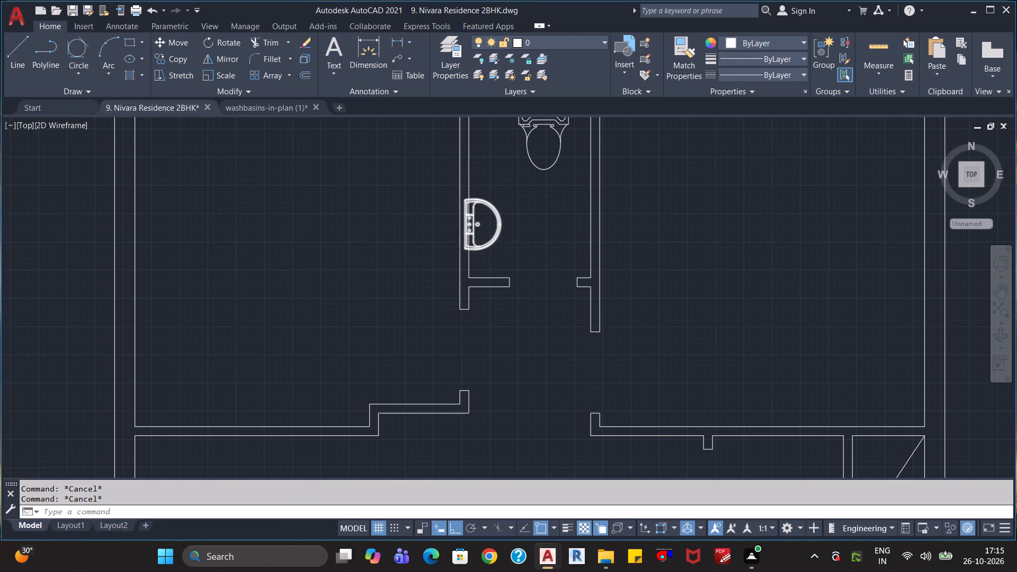
{"action": "scroll", "coordinate": [472, 226], "scroll_direction": "up", "scroll_amount": 2}
{"action": "middle_click_drag", "start_coordinate": [521, 230], "coordinate": [545, 406]}
{"action": "scroll", "coordinate": [461, 306], "scroll_direction": "up", "scroll_amount": 2}
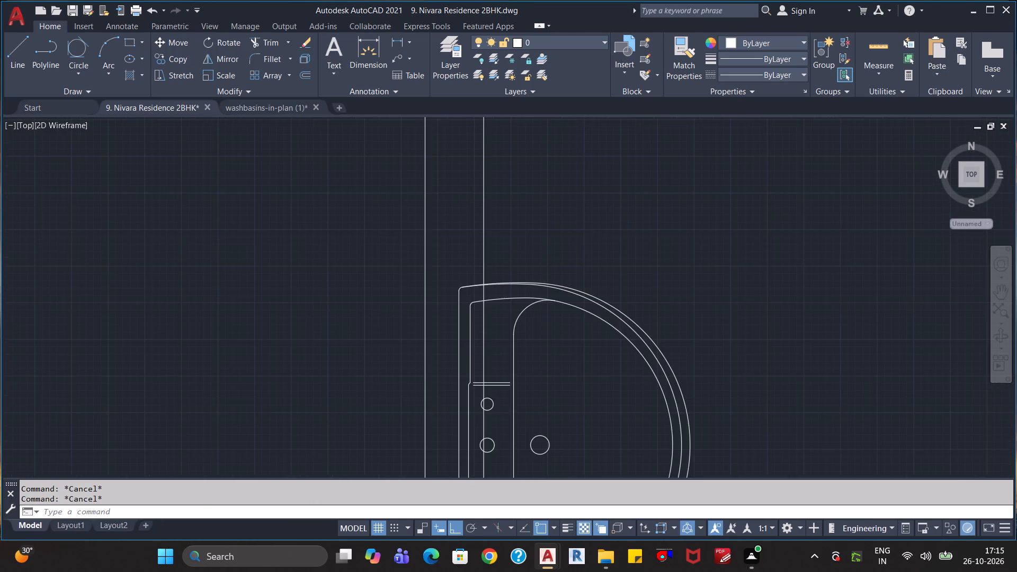
{"action": "scroll", "coordinate": [461, 306], "scroll_direction": "up", "scroll_amount": 3}
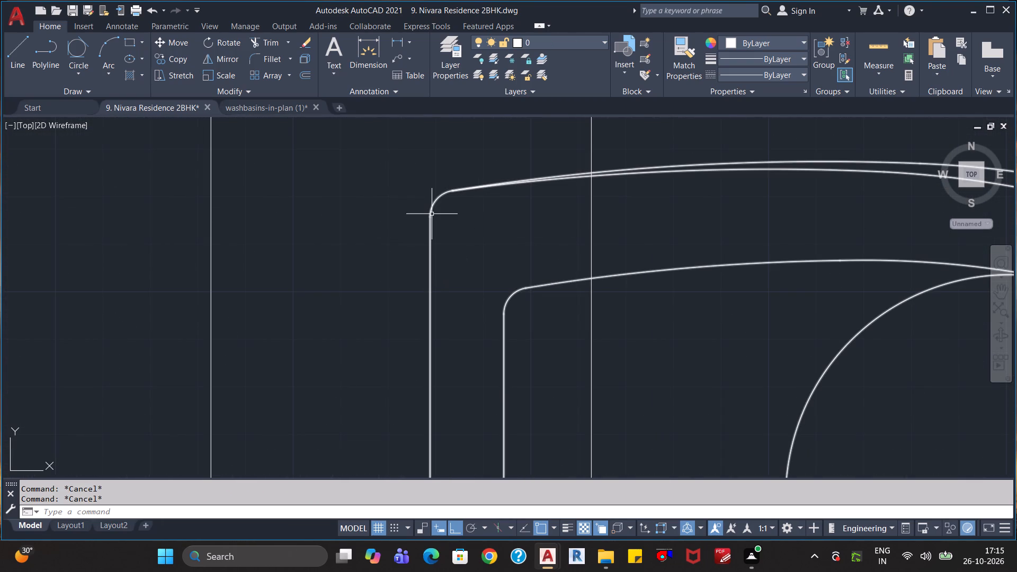
{"action": "key", "text": "l"}
{"action": "key", "text": "Return"}
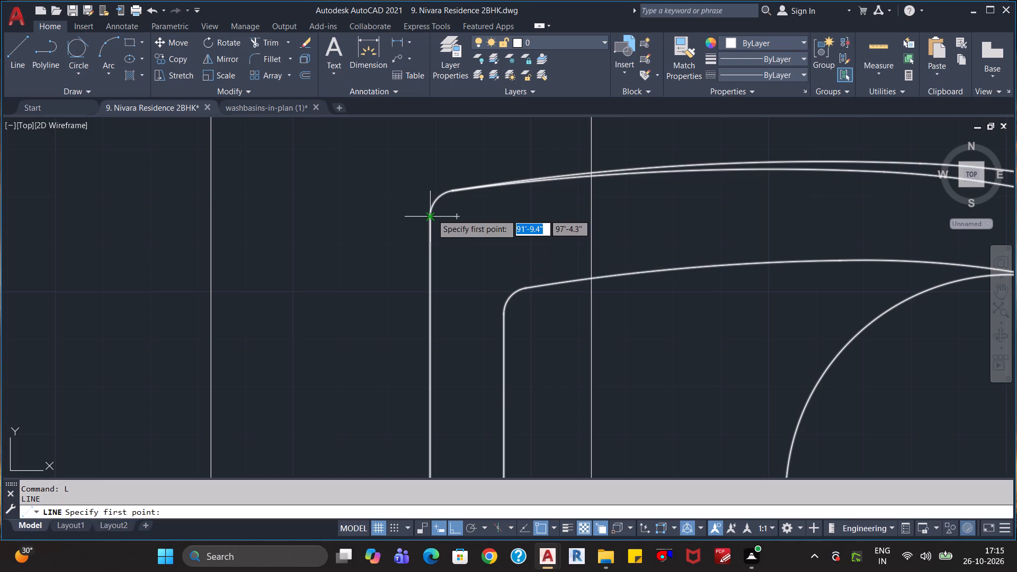
{"action": "left_click", "coordinate": [432, 214]}
{"action": "left_click", "coordinate": [816, 233]}
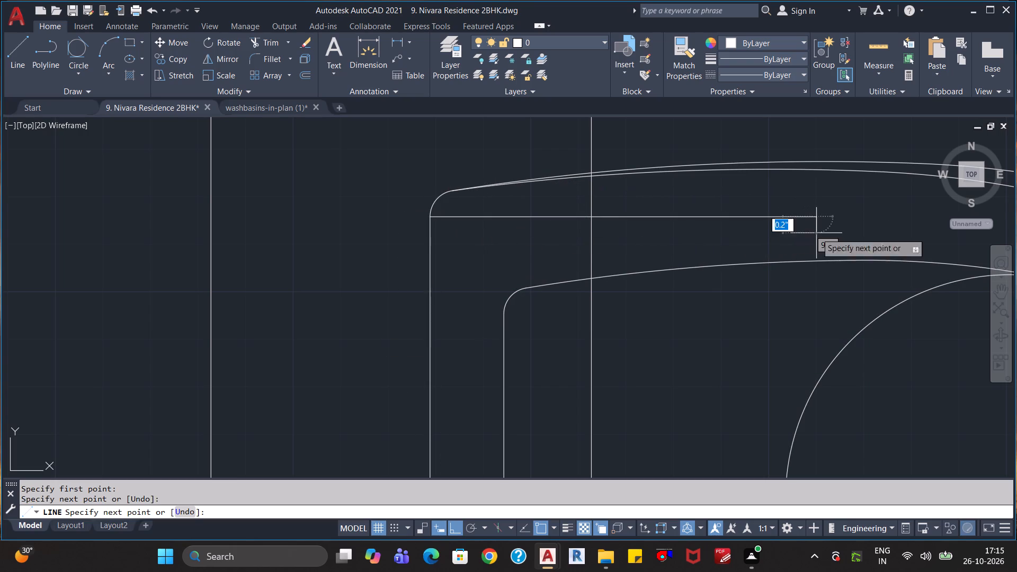
{"action": "left_click", "coordinate": [150, 279]}
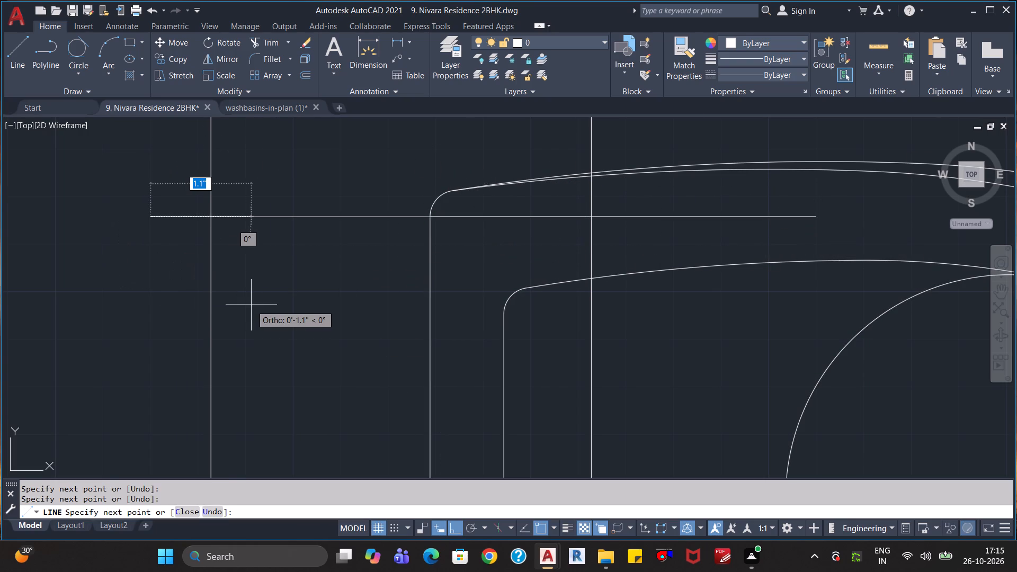
{"action": "key", "text": "Escape"}
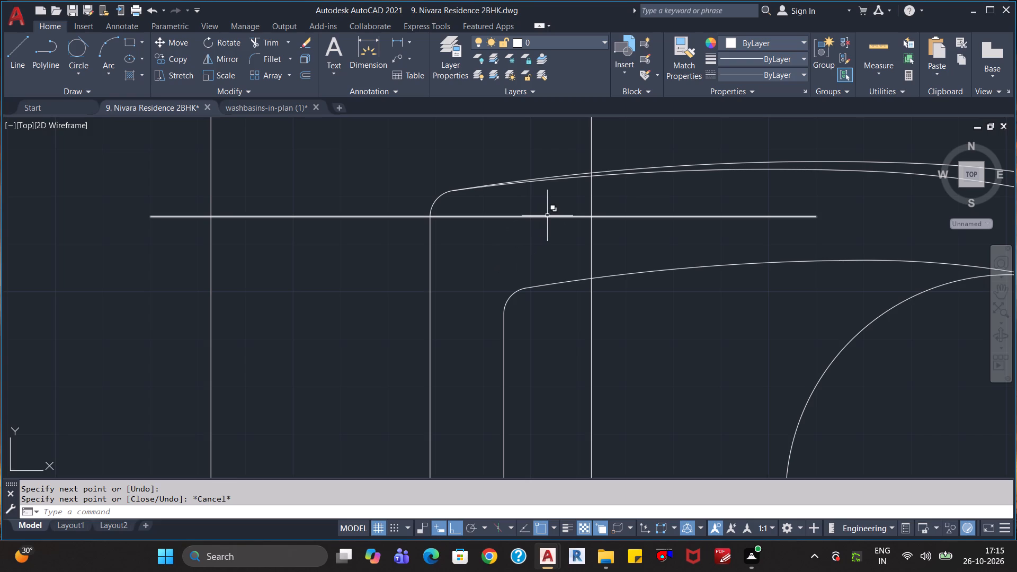
Erase the shorter of the two overlapping helper lines at the washbasin's north-west corner.
{"action": "left_click", "coordinate": [547, 216]}
{"action": "left_click", "coordinate": [574, 272]}
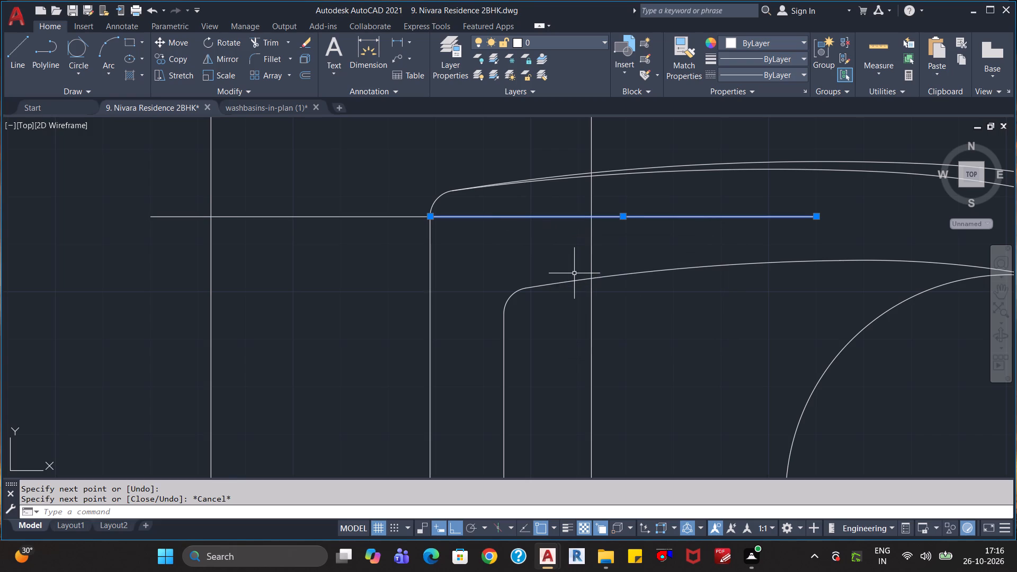
{"action": "key", "text": "Delete"}
Move the washbasin from the north end of its back edge to where the helper line crosses the west wall's inner line.
{"action": "scroll", "coordinate": [574, 276], "scroll_direction": "down", "scroll_amount": 1}
{"action": "scroll", "coordinate": [631, 343], "scroll_direction": "down", "scroll_amount": 1}
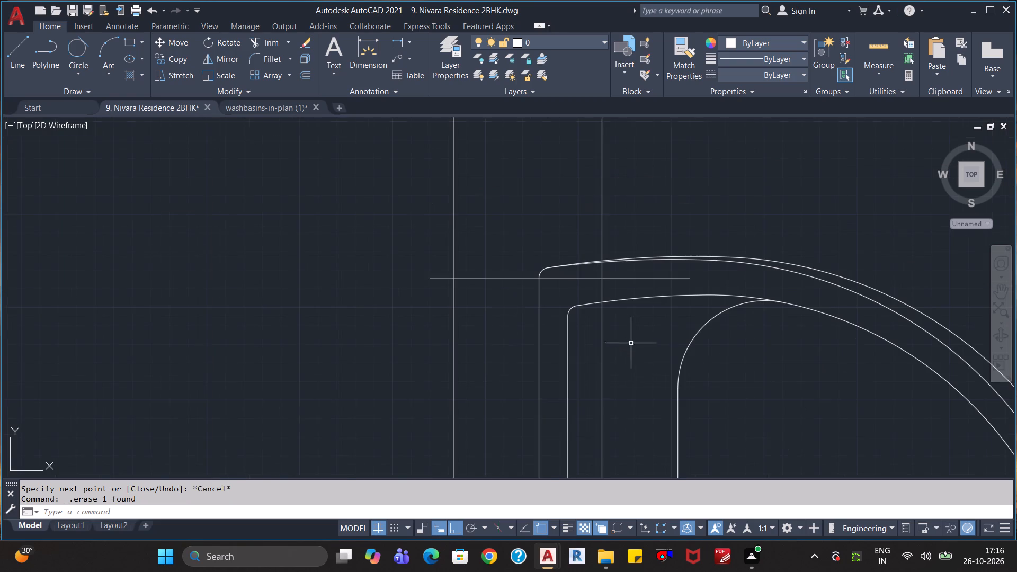
{"action": "left_click_drag", "start_coordinate": [820, 246], "coordinate": [817, 254]}
{"action": "left_click", "coordinate": [791, 303]}
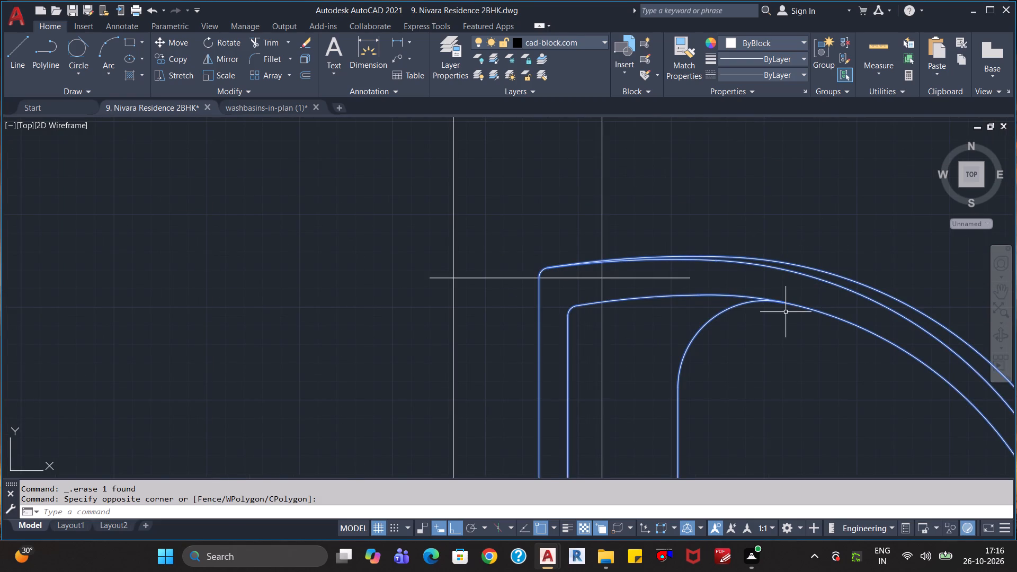
{"action": "key", "text": "m"}
{"action": "key", "text": "Return"}
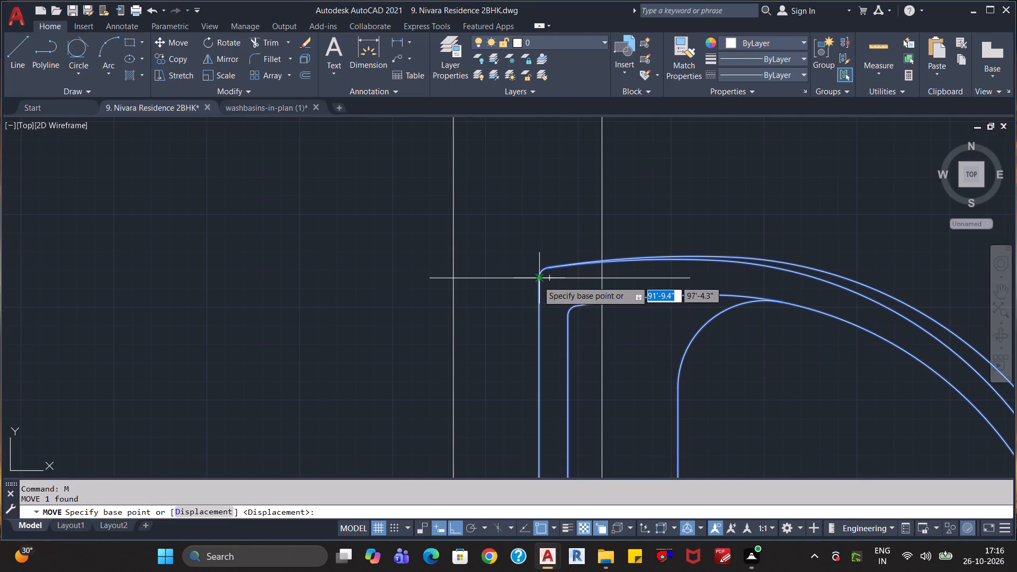
{"action": "left_click", "coordinate": [538, 281]}
{"action": "left_click", "coordinate": [601, 275]}
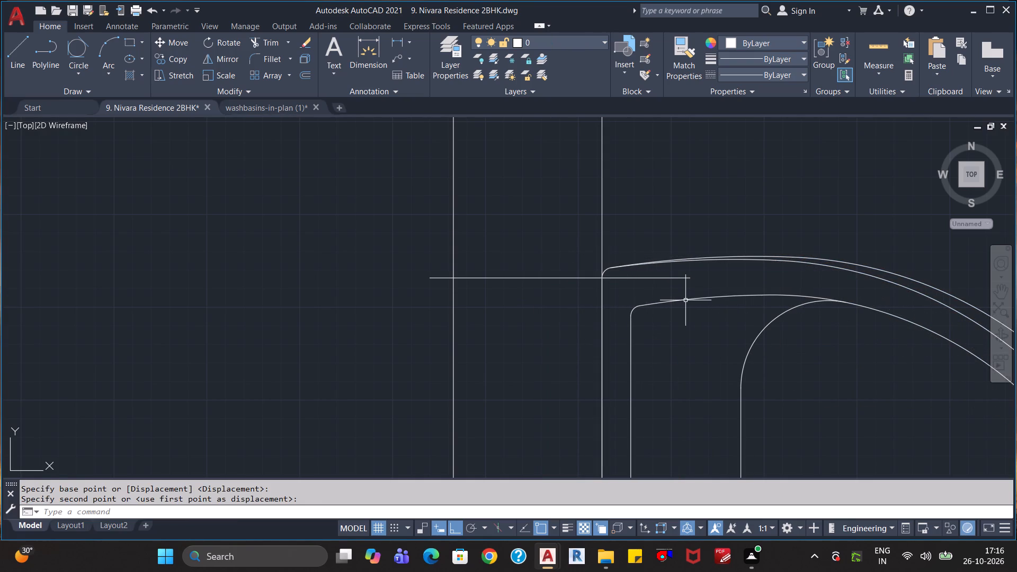
{"action": "key", "text": "Escape"}
{"action": "key", "text": "Escape"}
{"action": "key", "text": "Escape"}
Erase the horizontal helper line crossing the narrow room's west wall.
{"action": "left_click", "coordinate": [557, 255]}
{"action": "left_click", "coordinate": [546, 285]}
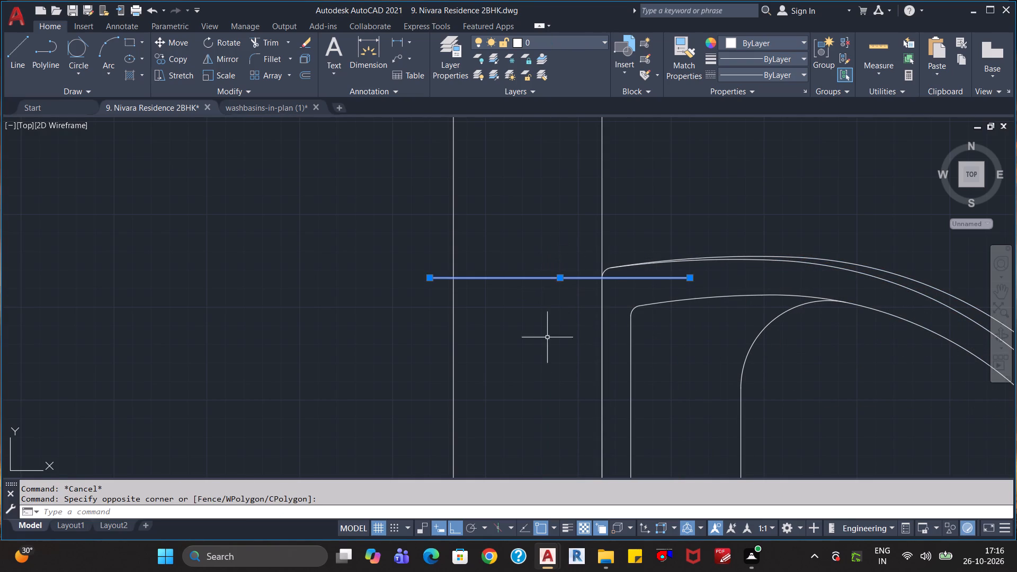
{"action": "key", "text": "Delete"}
Save the drawing with the toilet and washbasin in place.
{"action": "scroll", "coordinate": [557, 348], "scroll_direction": "down", "scroll_amount": 3}
{"action": "scroll", "coordinate": [733, 387], "scroll_direction": "down", "scroll_amount": 2}
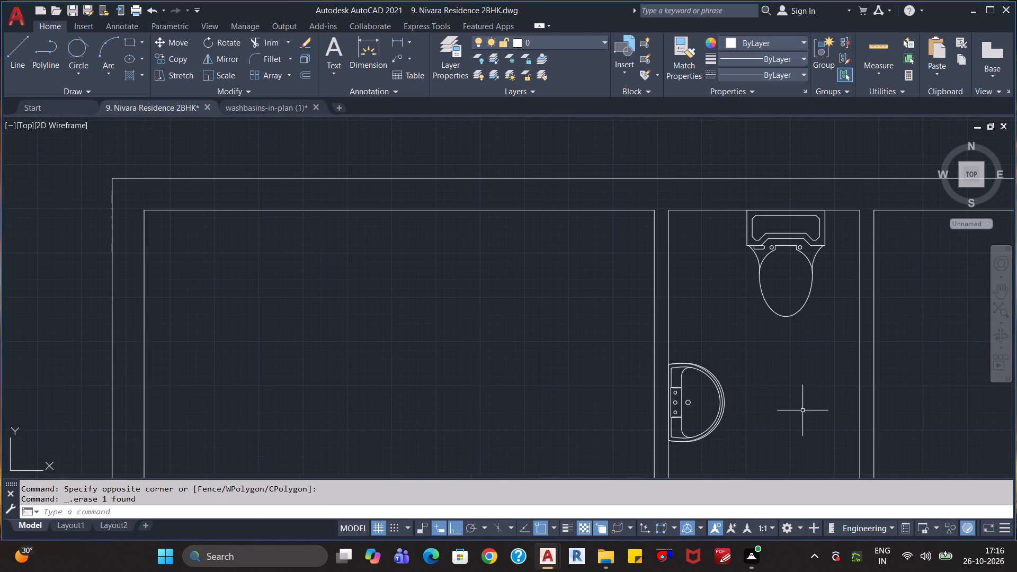
{"action": "middle_click_drag", "start_coordinate": [808, 411], "coordinate": [740, 345]}
{"action": "key", "text": "ctrl+s"}
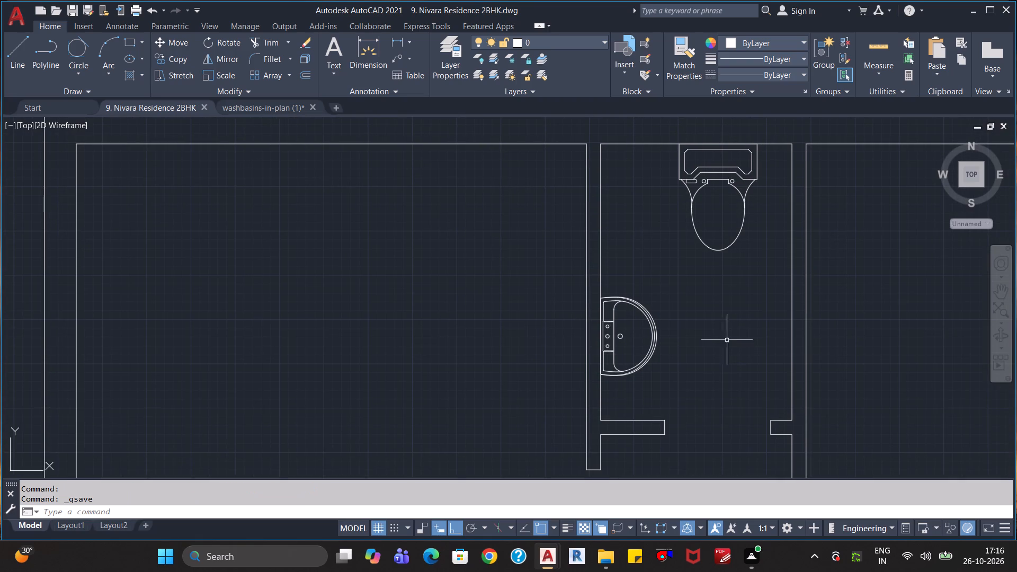
Review the northern toilet room and its place within the whole floor plan.
{"action": "scroll", "coordinate": [698, 382], "scroll_direction": "down", "scroll_amount": 3}
{"action": "middle_click_drag", "start_coordinate": [700, 410], "coordinate": [671, 366]}
{"action": "scroll", "coordinate": [678, 371], "scroll_direction": "up", "scroll_amount": 2}
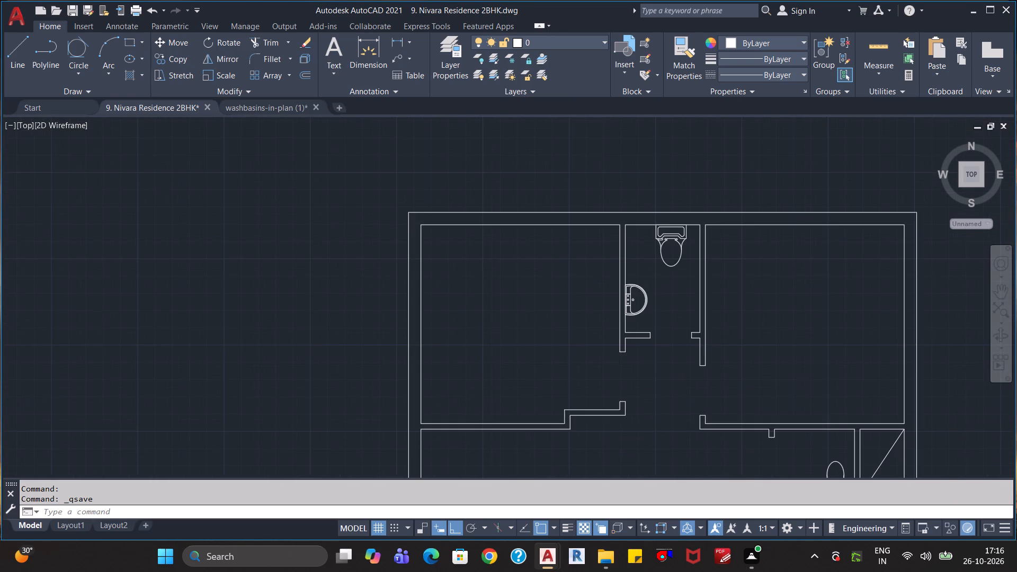
{"action": "key", "text": "Escape"}
{"action": "key", "text": "Escape"}
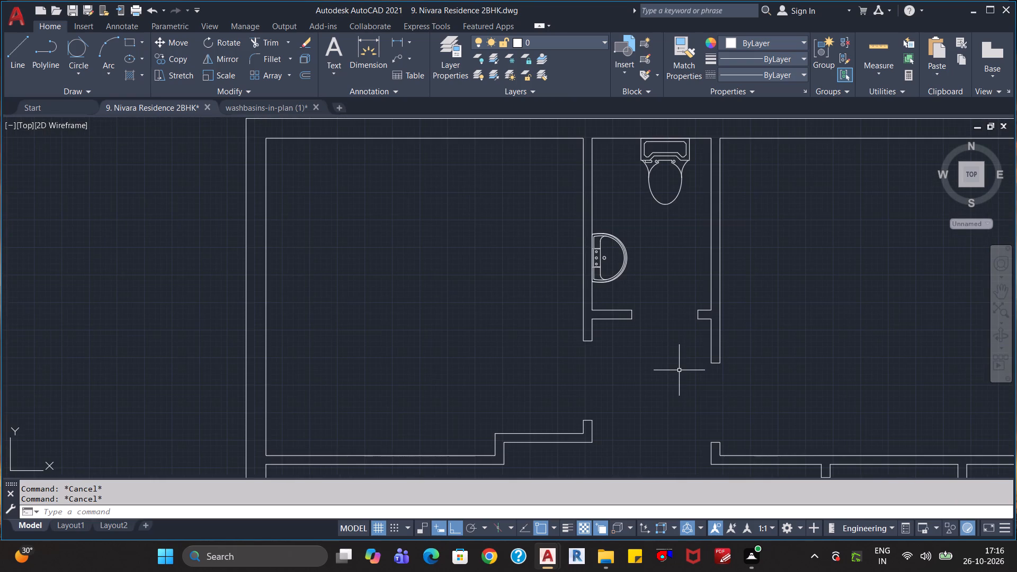
{"action": "scroll", "coordinate": [679, 370], "scroll_direction": "down", "scroll_amount": 1}
{"action": "middle_click_drag", "start_coordinate": [644, 359], "coordinate": [504, 189]}
{"action": "scroll", "coordinate": [545, 302], "scroll_direction": "down", "scroll_amount": 2}
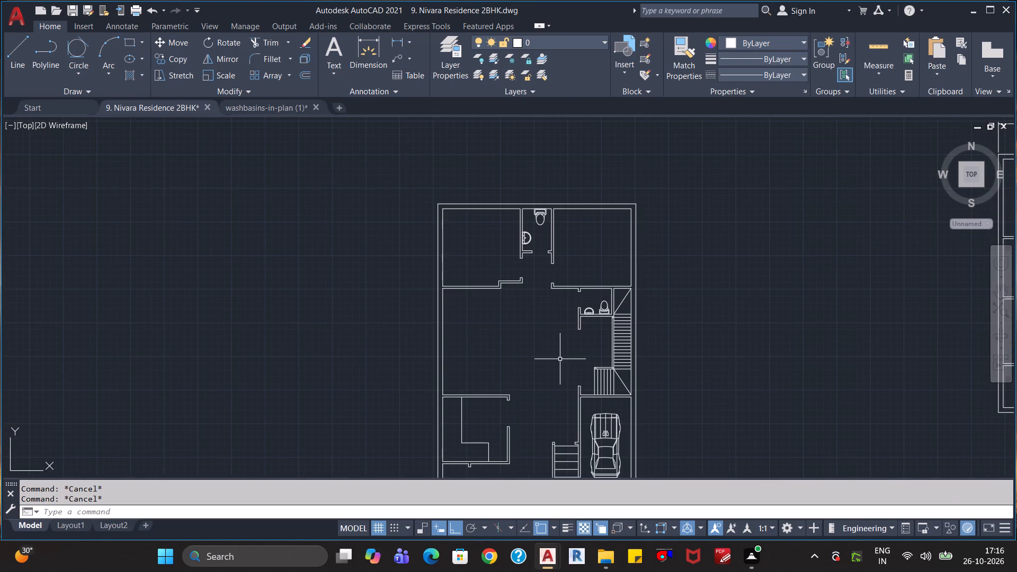
{"action": "middle_click_drag", "start_coordinate": [559, 360], "coordinate": [534, 317]}
Save the drawing.
{"action": "key", "text": "ctrl+s"}
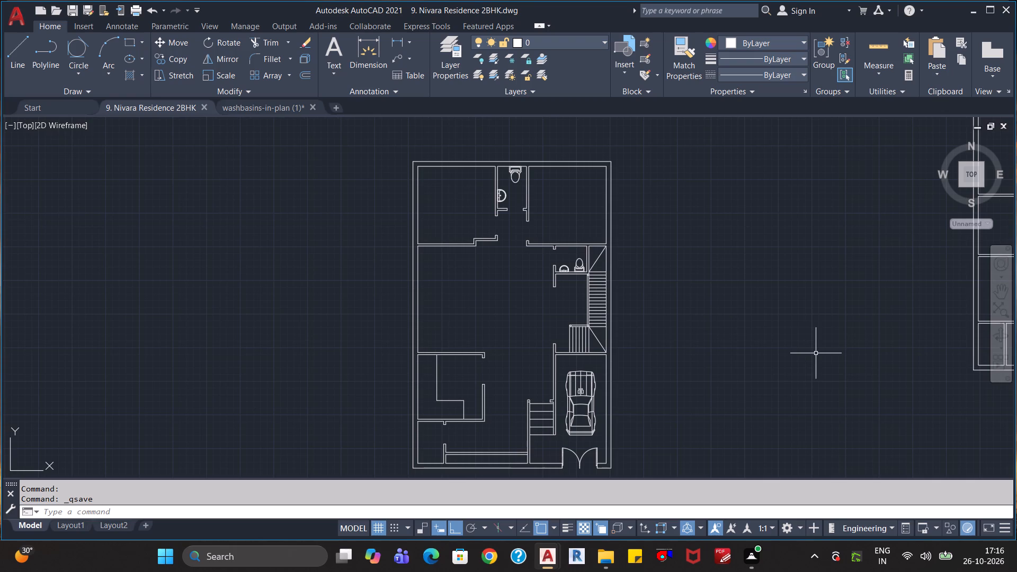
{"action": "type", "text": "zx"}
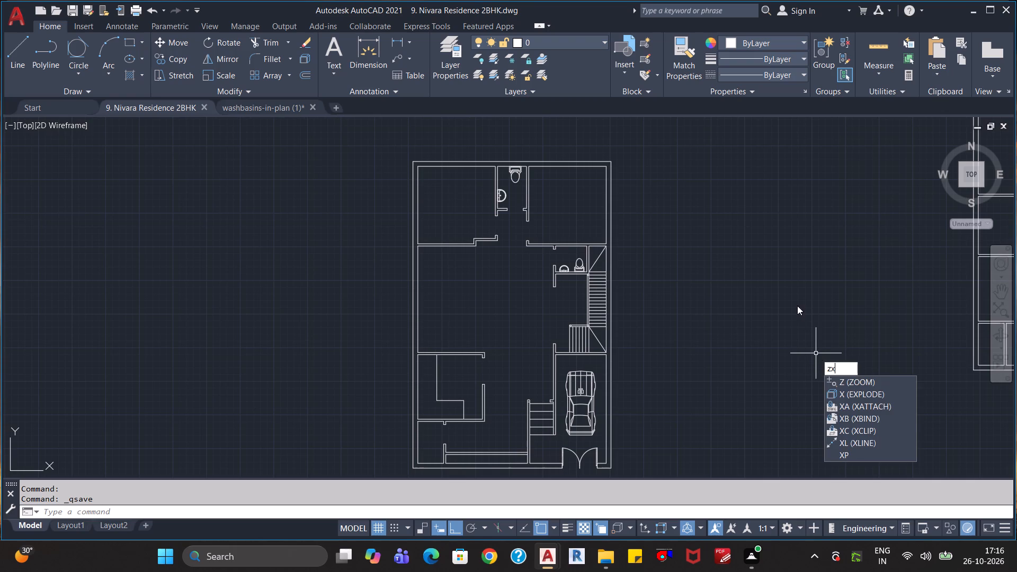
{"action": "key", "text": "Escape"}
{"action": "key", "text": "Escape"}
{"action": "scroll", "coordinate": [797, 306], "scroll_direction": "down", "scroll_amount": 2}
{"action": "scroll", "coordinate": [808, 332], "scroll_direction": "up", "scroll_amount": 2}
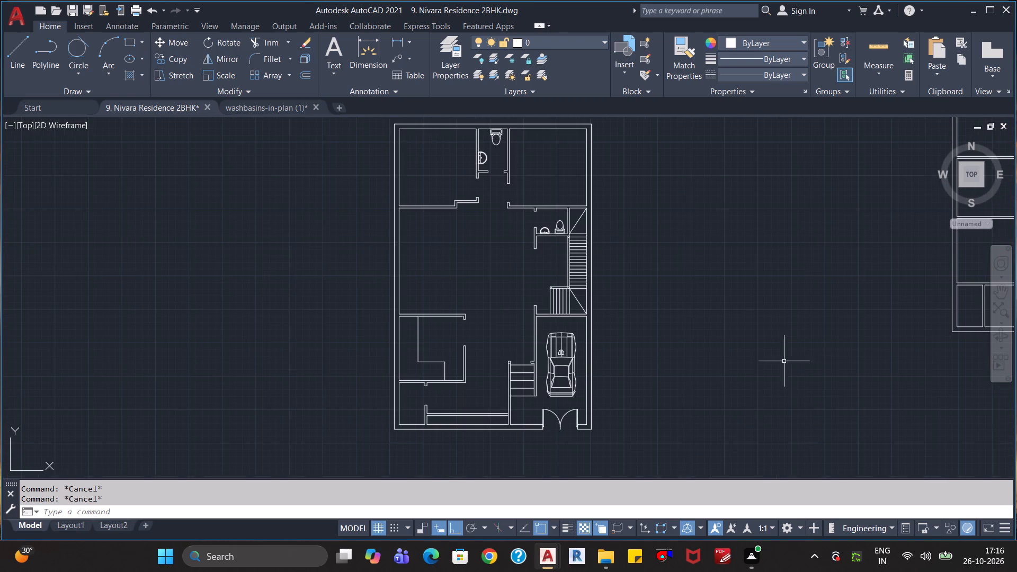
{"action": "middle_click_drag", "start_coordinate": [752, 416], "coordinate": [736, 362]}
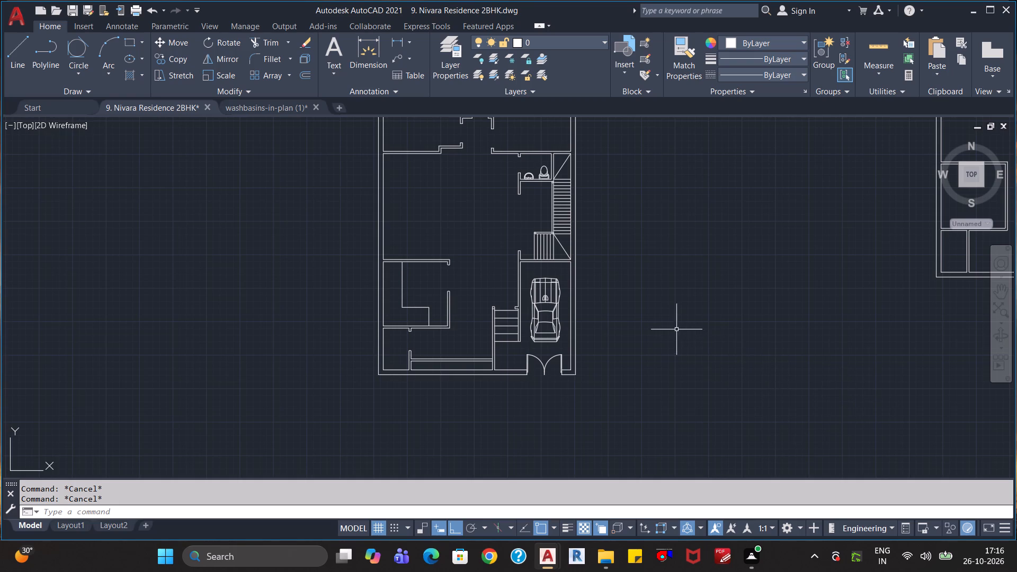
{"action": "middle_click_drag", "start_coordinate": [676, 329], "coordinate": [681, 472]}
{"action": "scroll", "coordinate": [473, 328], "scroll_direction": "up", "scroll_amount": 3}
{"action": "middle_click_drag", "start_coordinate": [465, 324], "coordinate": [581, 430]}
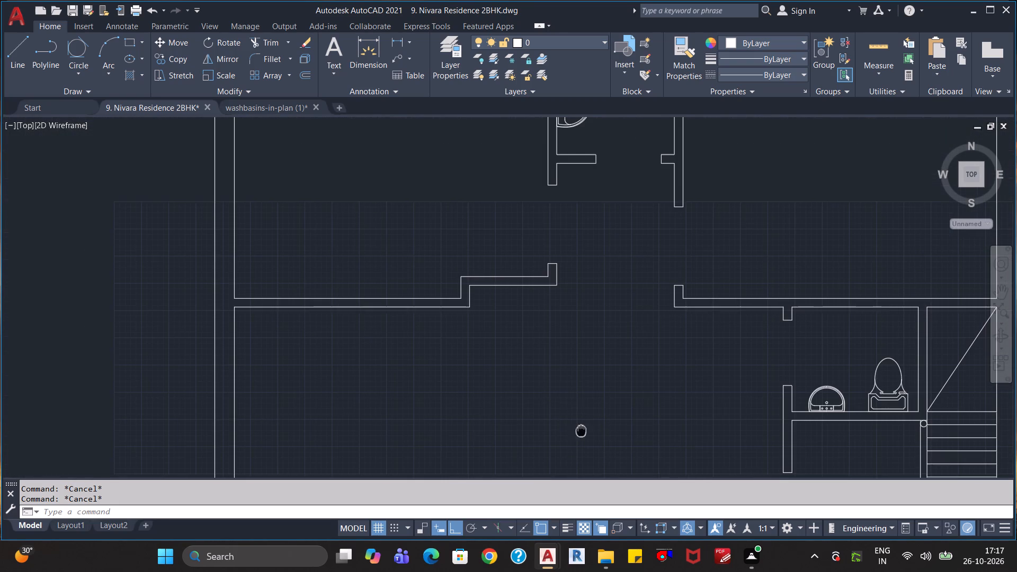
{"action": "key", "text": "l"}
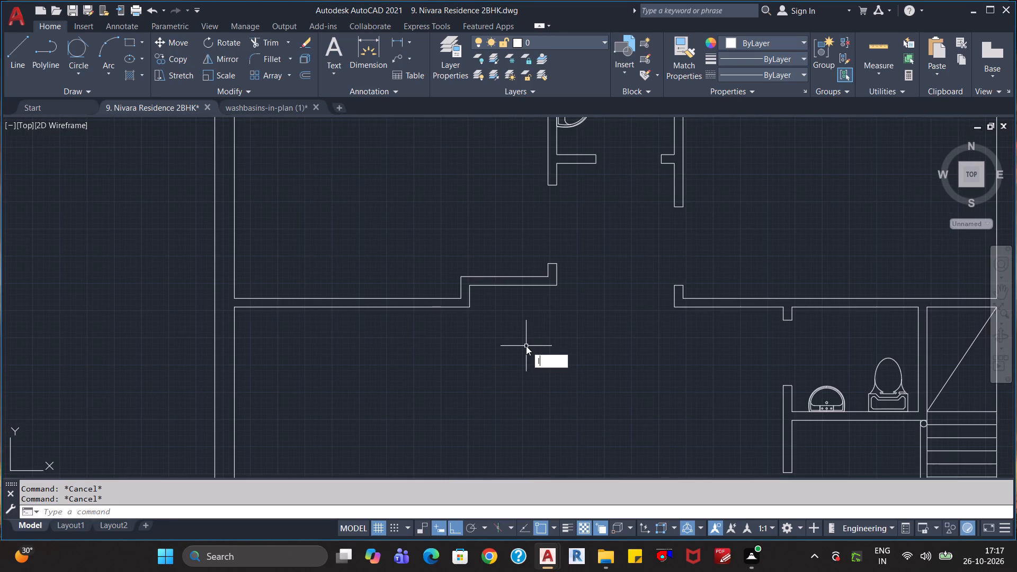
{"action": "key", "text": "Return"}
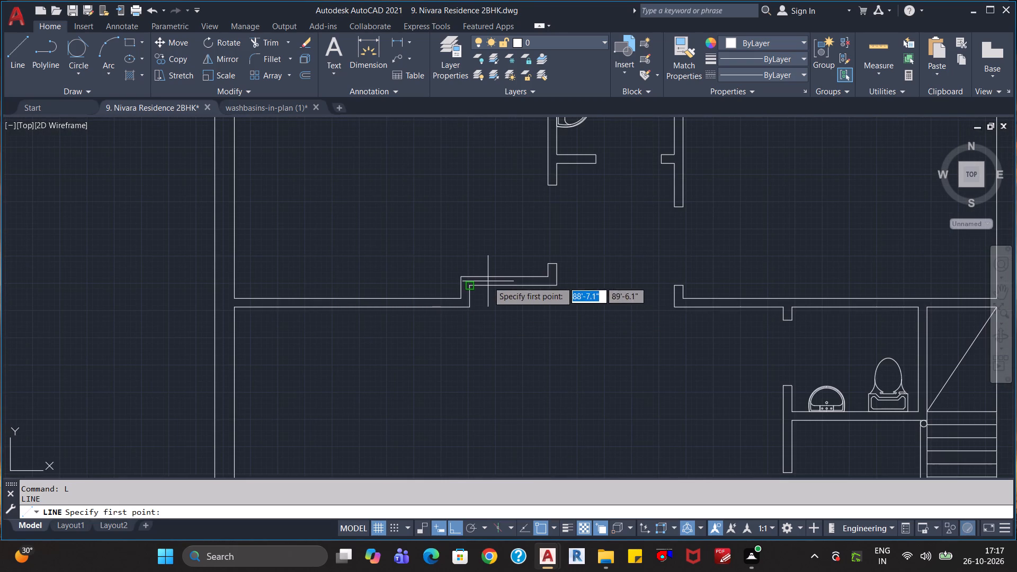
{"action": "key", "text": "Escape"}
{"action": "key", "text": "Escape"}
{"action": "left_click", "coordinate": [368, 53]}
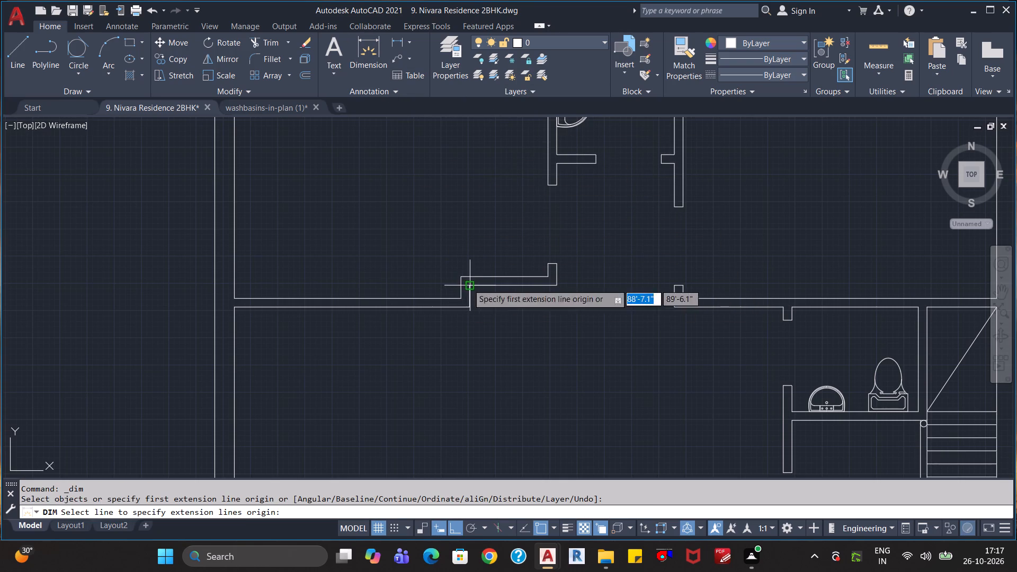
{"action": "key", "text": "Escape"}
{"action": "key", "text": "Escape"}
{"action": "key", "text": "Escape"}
Copy the short vertical line at the step of the north-west room's south wall and place the copy directly north of it.
{"action": "left_click", "coordinate": [461, 286]}
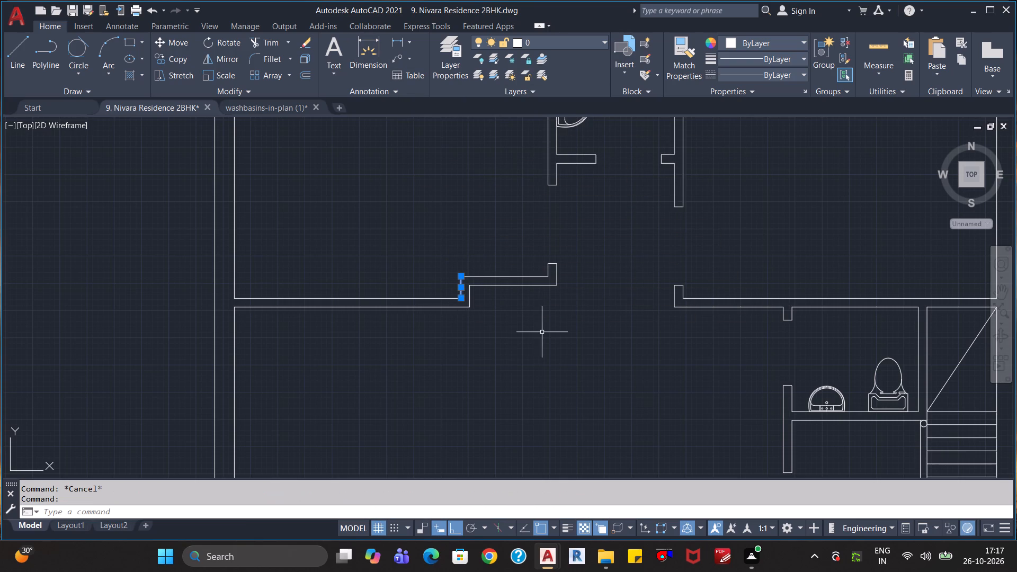
{"action": "key", "text": "ctrl+c"}
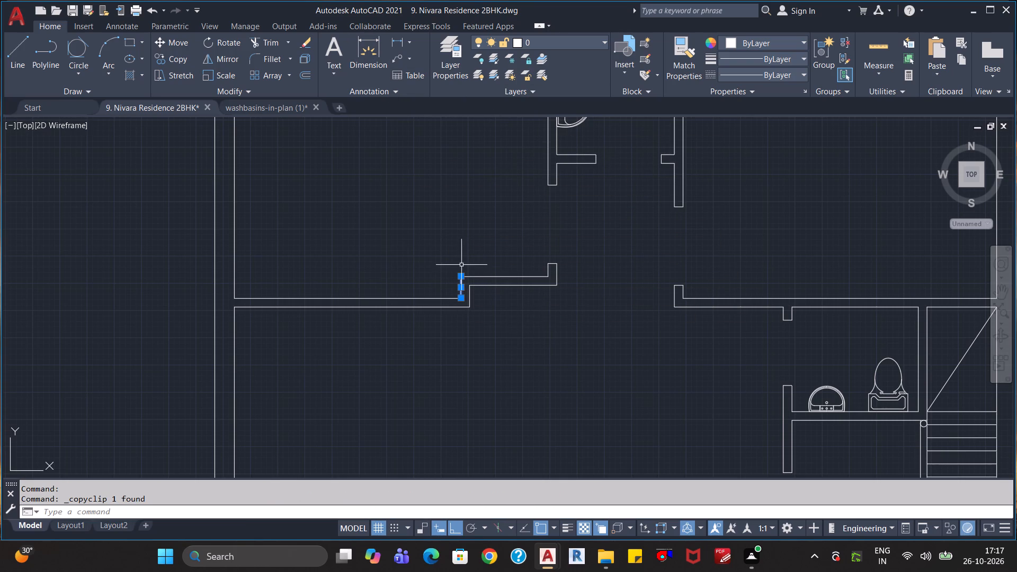
{"action": "scroll", "coordinate": [462, 264], "scroll_direction": "up", "scroll_amount": 4}
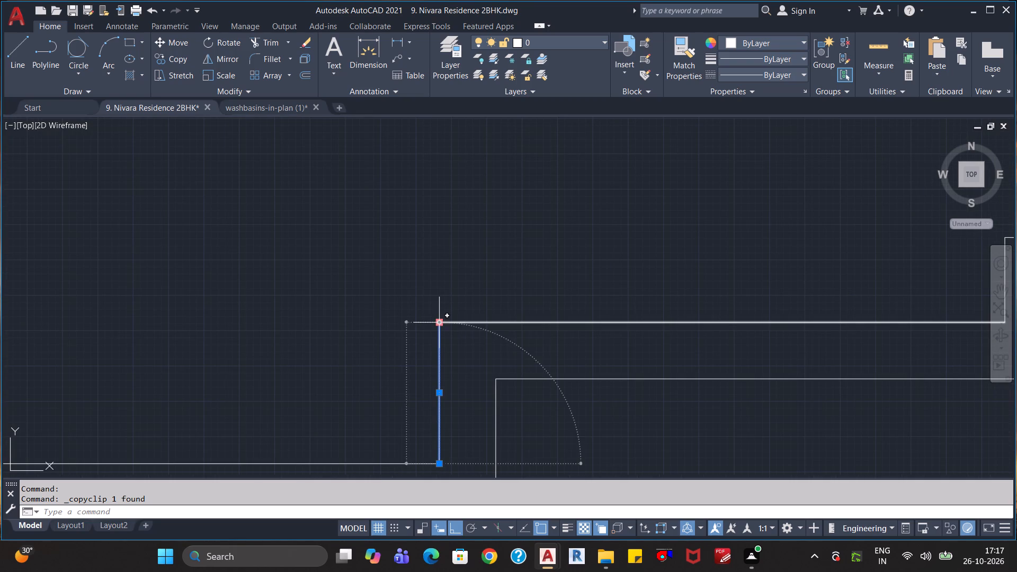
{"action": "key", "text": "ctrl+v"}
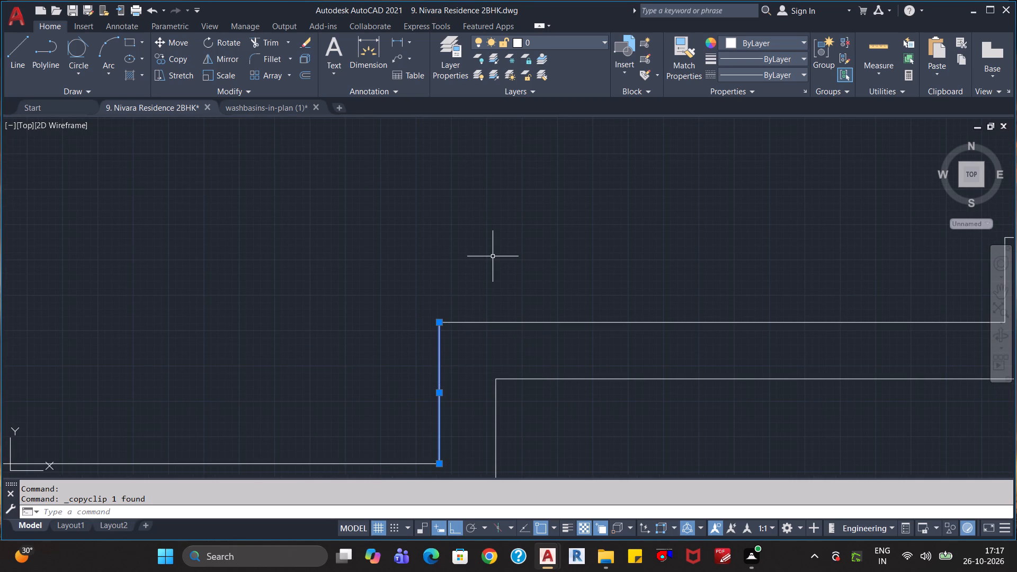
{"action": "key", "text": "Escape"}
{"action": "key", "text": "Escape"}
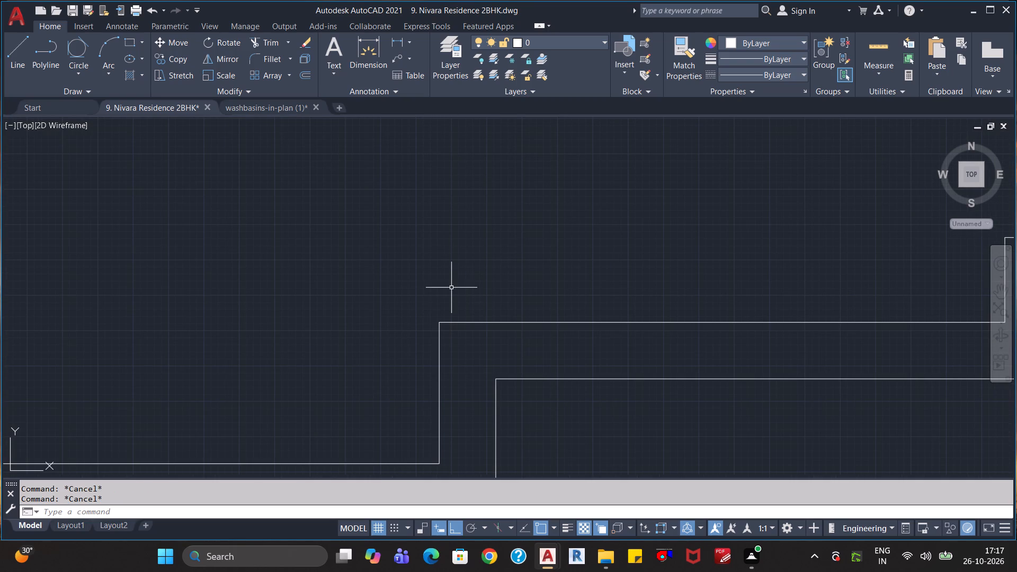
{"action": "key", "text": "ctrl+v"}
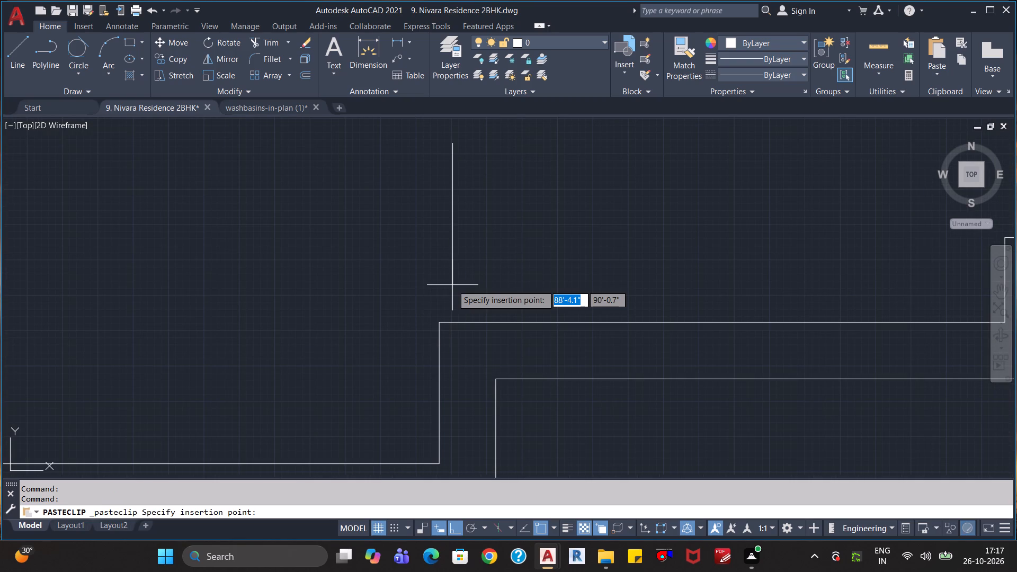
{"action": "left_click", "coordinate": [437, 322]}
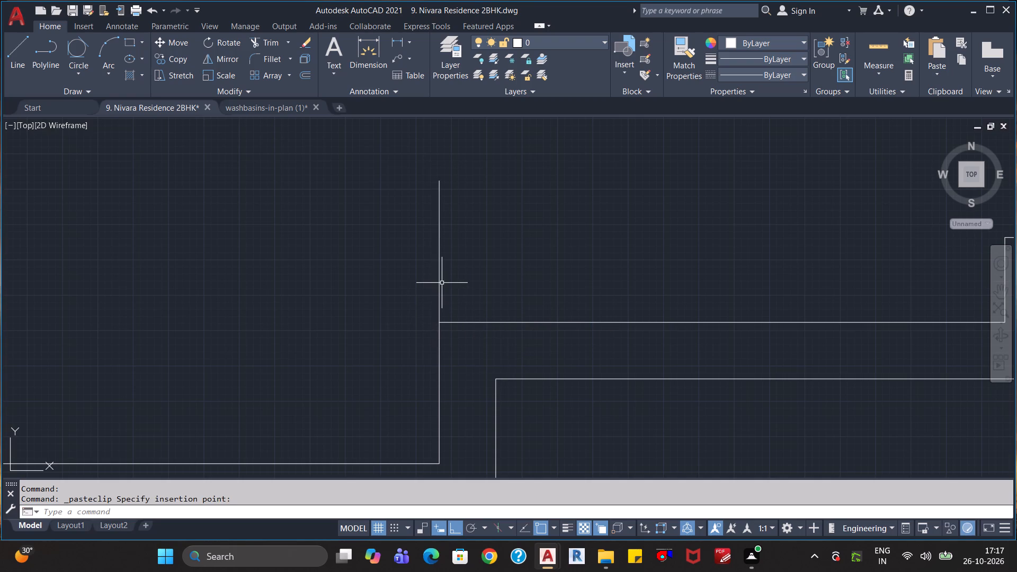
{"action": "key", "text": "Escape"}
{"action": "key", "text": "Escape"}
{"action": "key", "text": "Escape"}
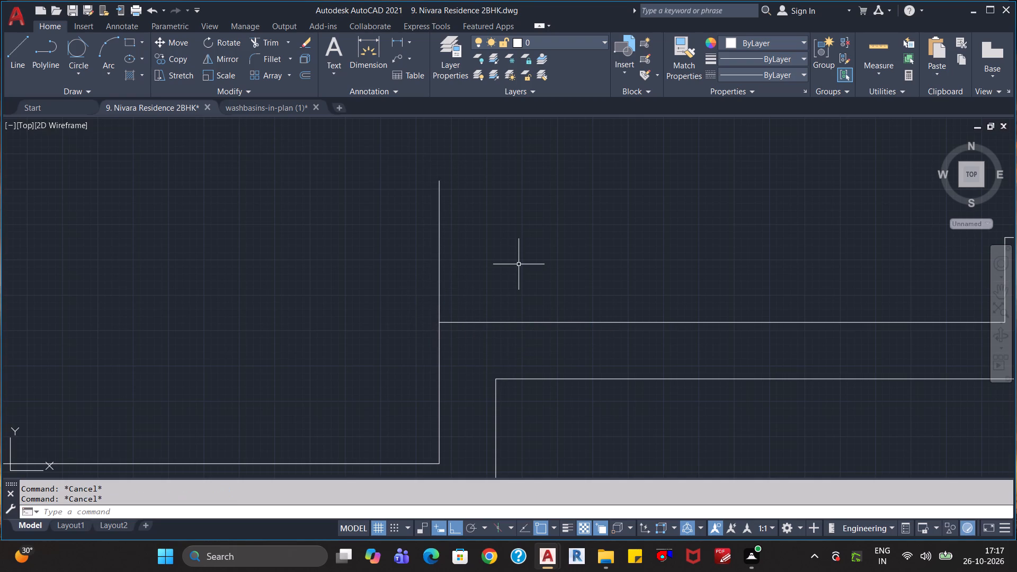
Check the combined length of the two stacked vertical lines at the wall step with the Dimension tool.
{"action": "scroll", "coordinate": [519, 264], "scroll_direction": "down", "scroll_amount": 1}
{"action": "key", "text": "Escape"}
{"action": "middle_click_drag", "start_coordinate": [525, 262], "coordinate": [699, 260]}
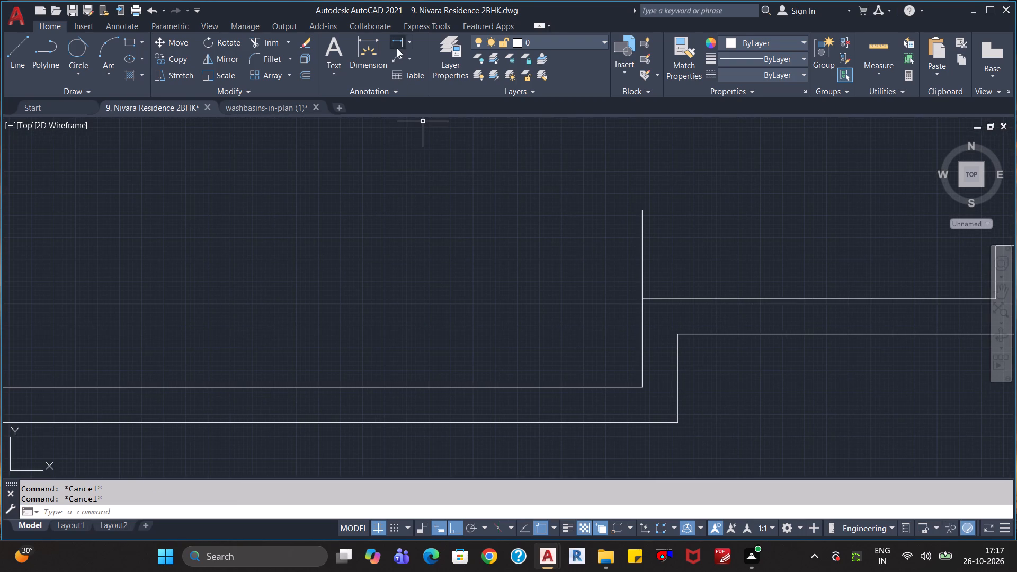
{"action": "left_click", "coordinate": [366, 62]}
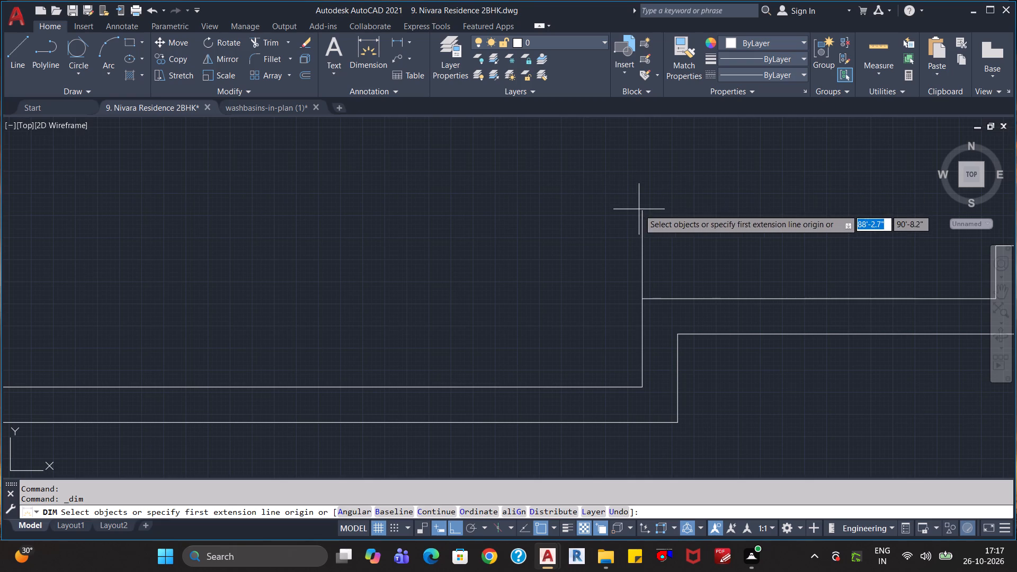
{"action": "left_click", "coordinate": [643, 211]}
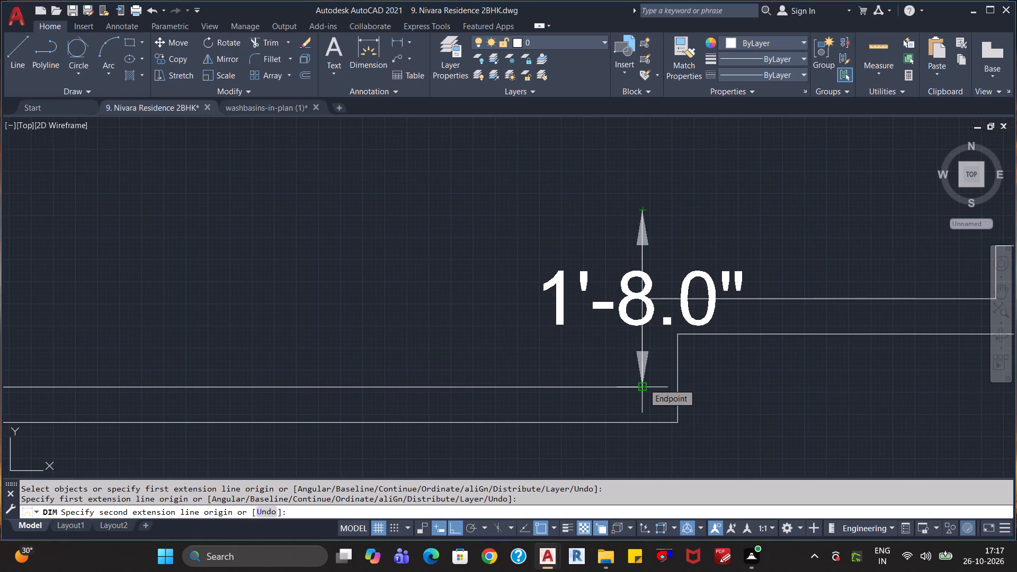
{"action": "key", "text": "Escape"}
{"action": "key", "text": "Escape"}
Draw a horizontal line about 9'-2.5" long from the upper end of the copied vertical line westward past the west wall's inner face.
{"action": "scroll", "coordinate": [527, 375], "scroll_direction": "down", "scroll_amount": 2}
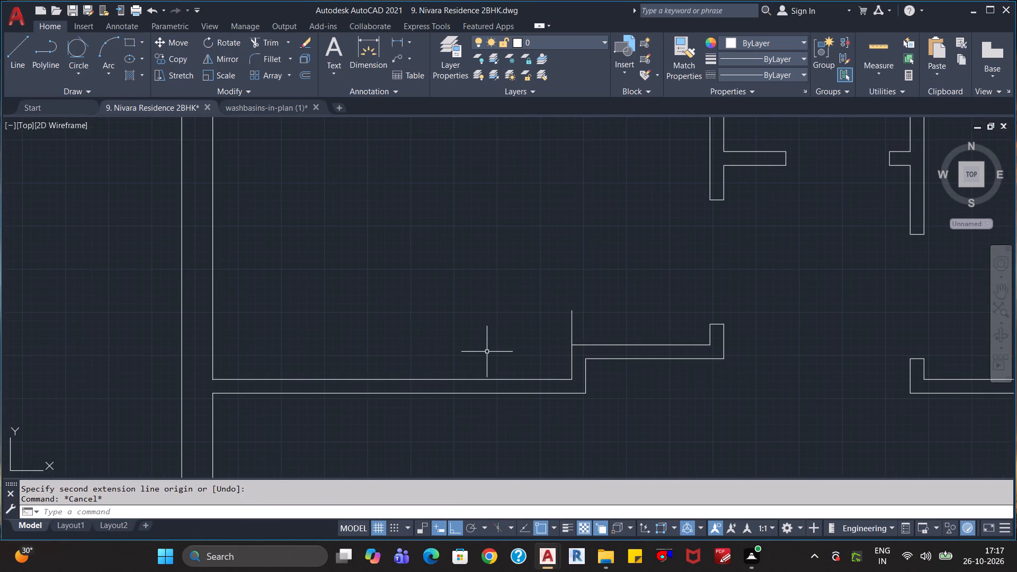
{"action": "key", "text": "l"}
{"action": "key", "text": "Return"}
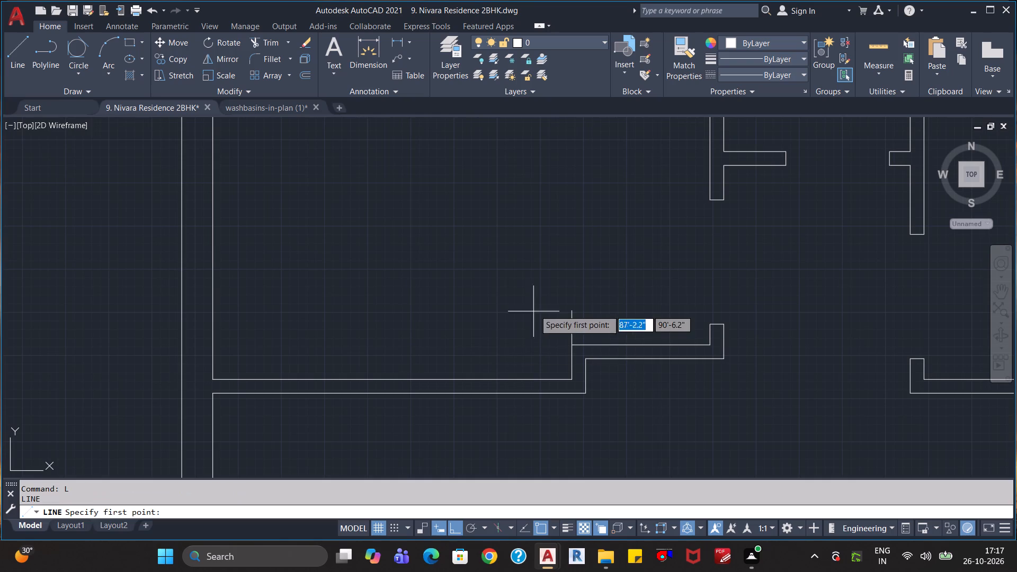
{"action": "left_click", "coordinate": [571, 308]}
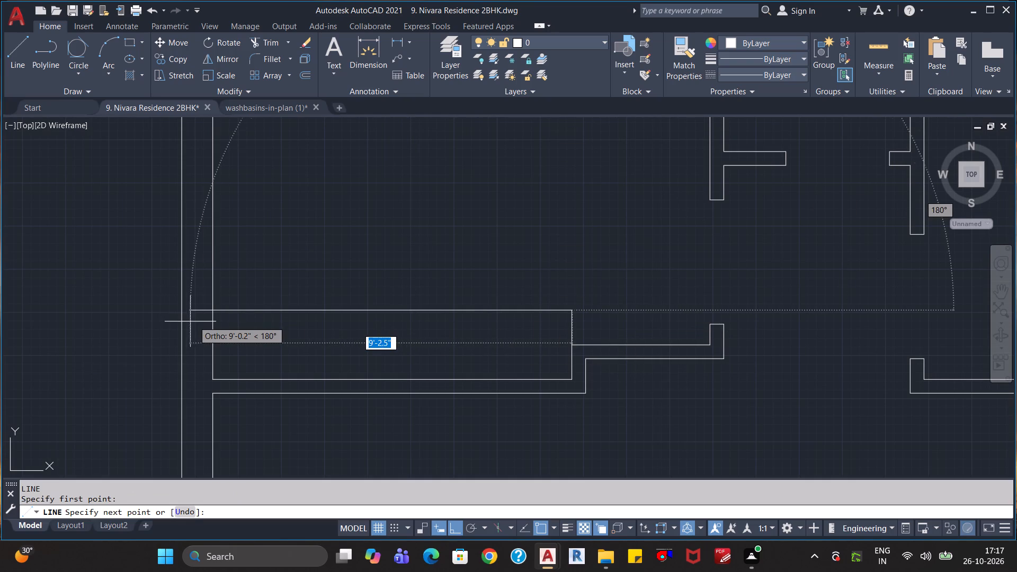
{"action": "left_click", "coordinate": [190, 321]}
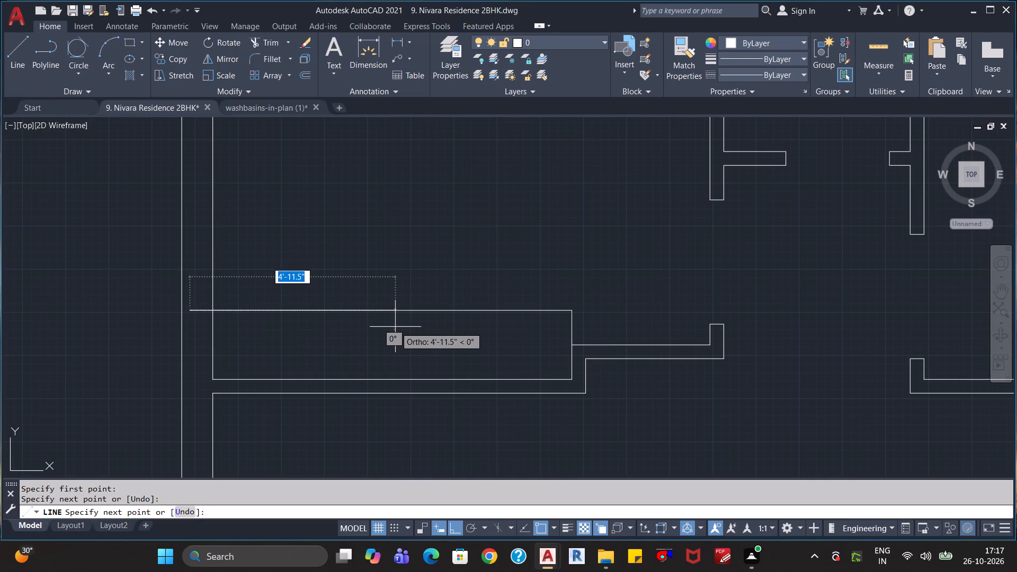
{"action": "key", "text": "Escape"}
{"action": "key", "text": "Escape"}
Trim the horizontal line's overshoot beyond the inner face of the west wall.
{"action": "type", "text": "tr"}
{"action": "key", "text": "Return"}
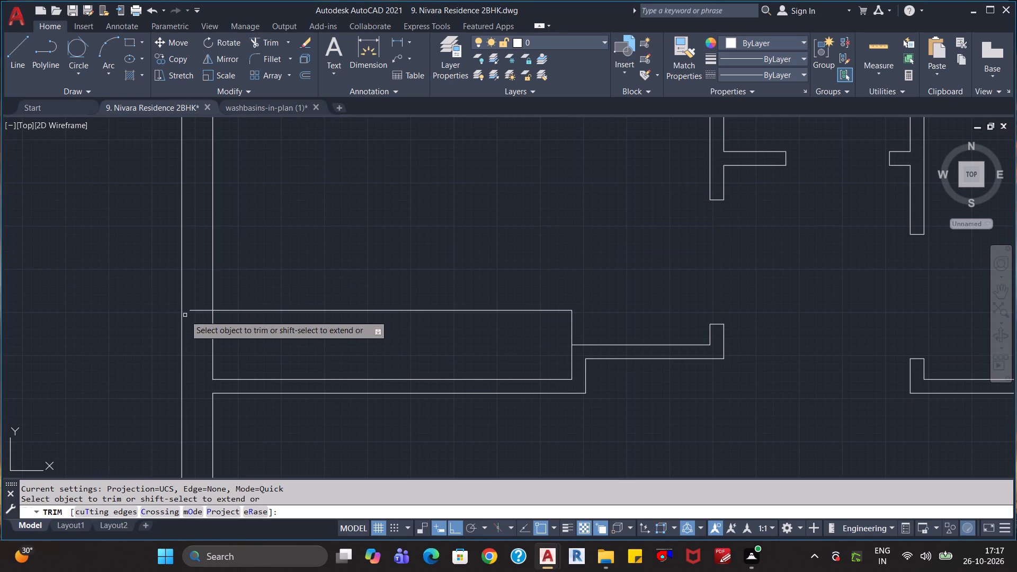
{"action": "left_click", "coordinate": [196, 312]}
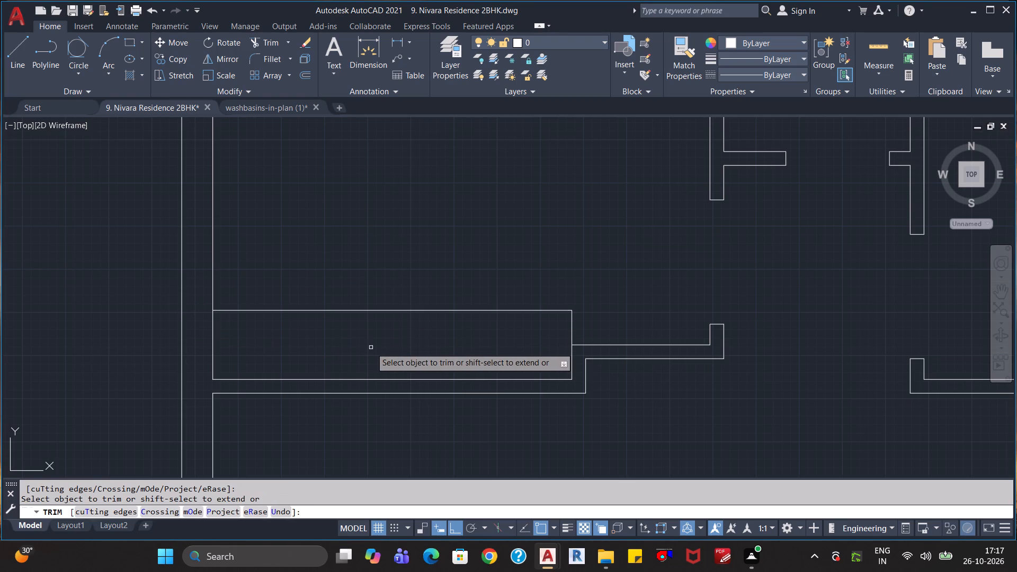
{"action": "key", "text": "Escape"}
{"action": "key", "text": "Escape"}
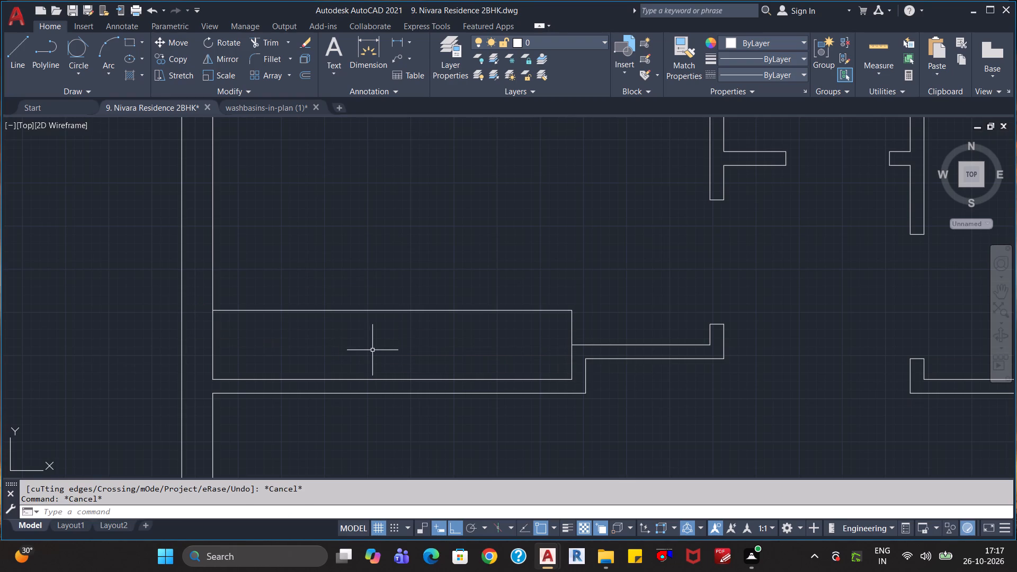
Trace a rectangle 1'-8" deep over the enclosed strip along the north-west room's south wall, from its north-west corner to its south-east corner.
{"action": "scroll", "coordinate": [397, 354], "scroll_direction": "down", "scroll_amount": 1}
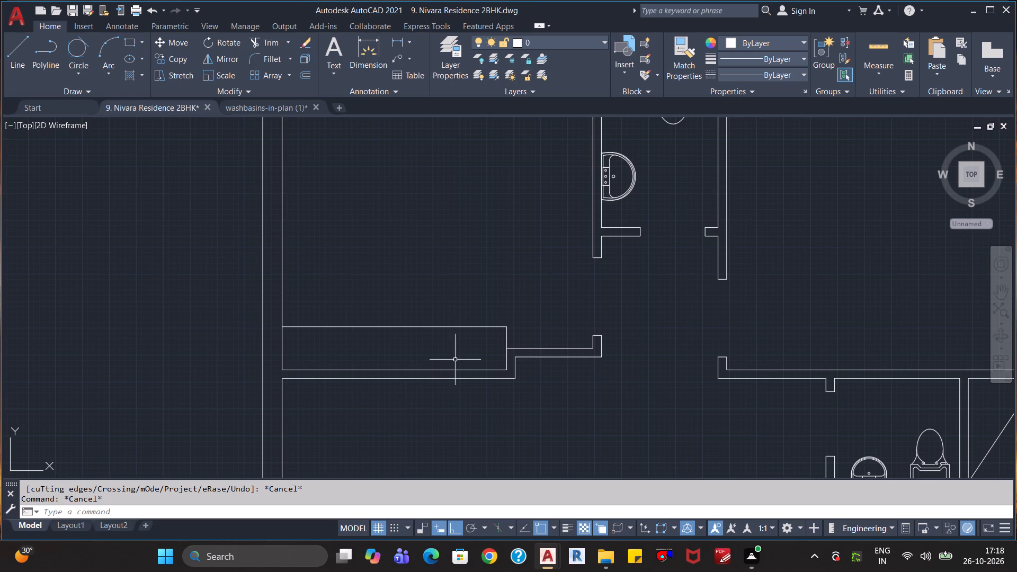
{"action": "key", "text": "Escape"}
{"action": "key", "text": "Escape"}
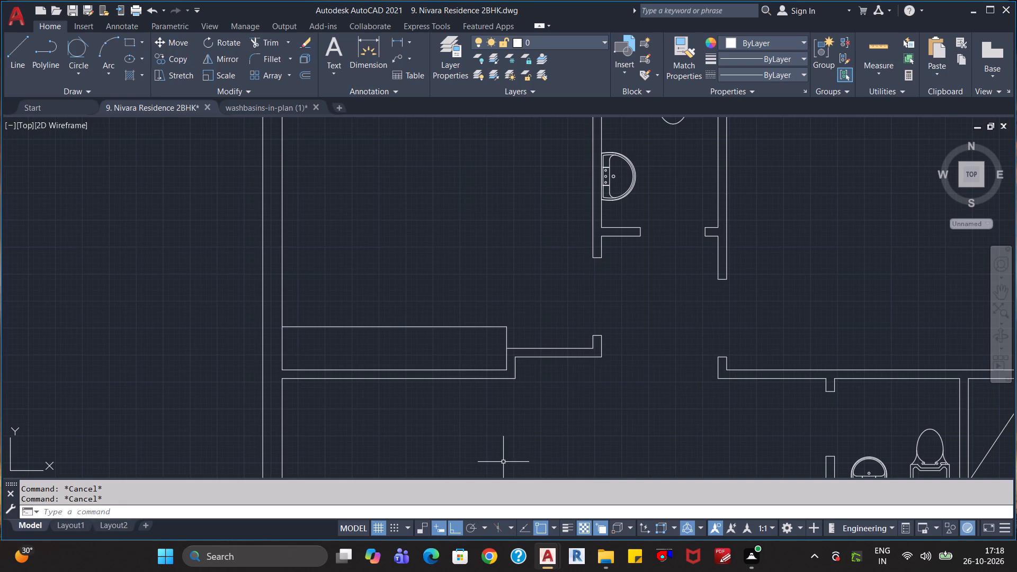
{"action": "scroll", "coordinate": [502, 453], "scroll_direction": "down", "scroll_amount": 1}
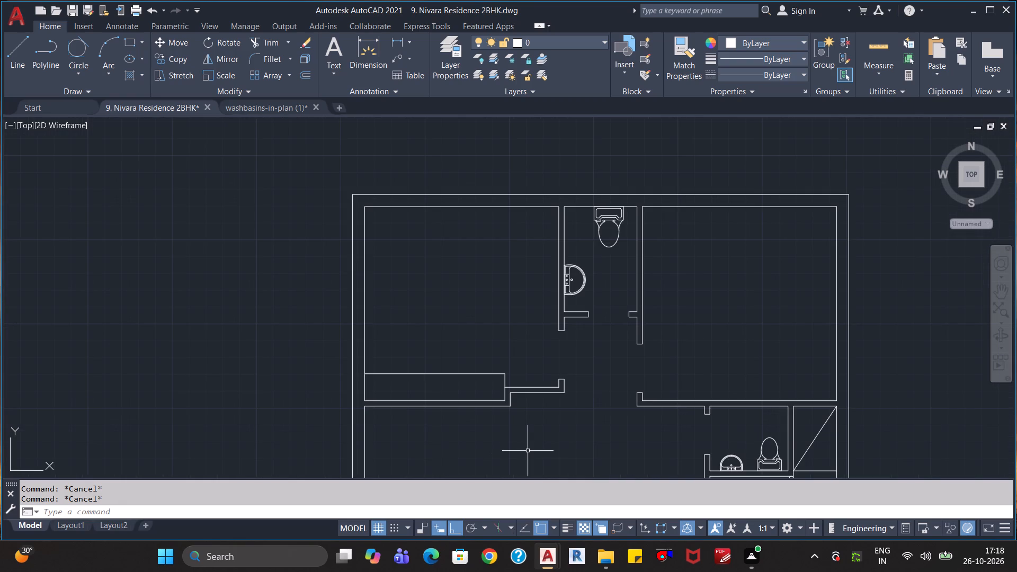
{"action": "scroll", "coordinate": [528, 451], "scroll_direction": "up", "scroll_amount": 2}
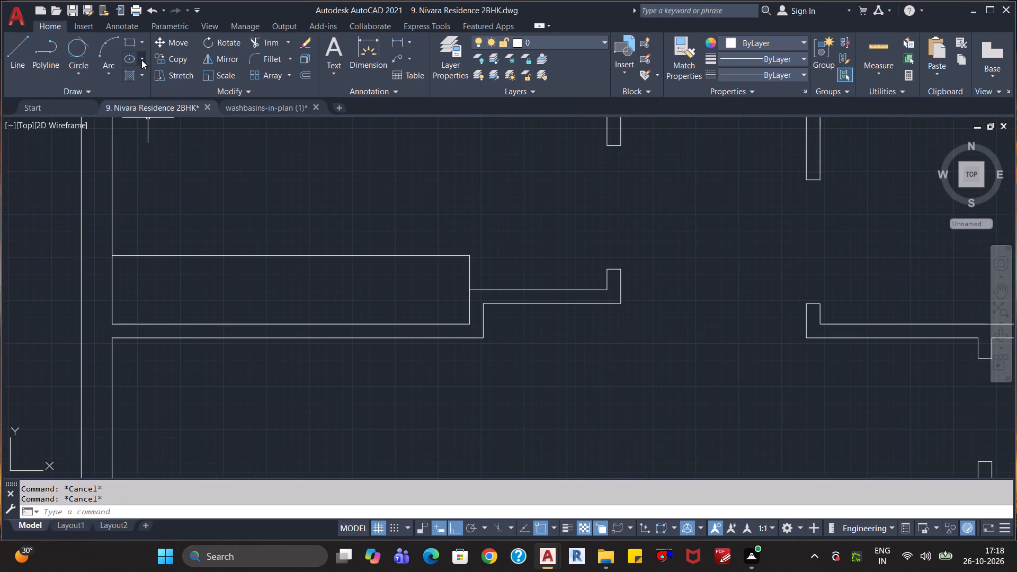
{"action": "left_click", "coordinate": [126, 42]}
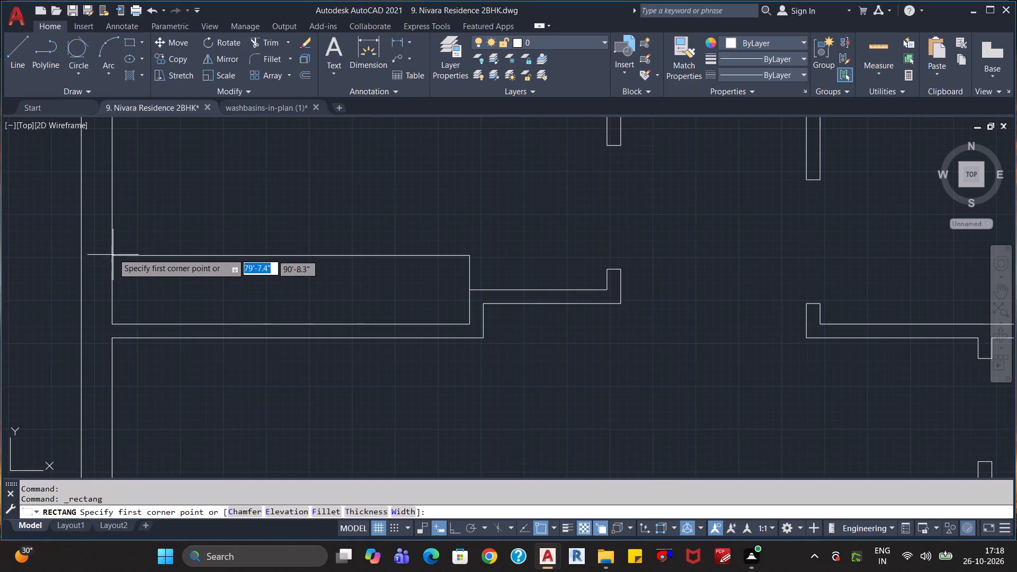
{"action": "left_click", "coordinate": [113, 252]}
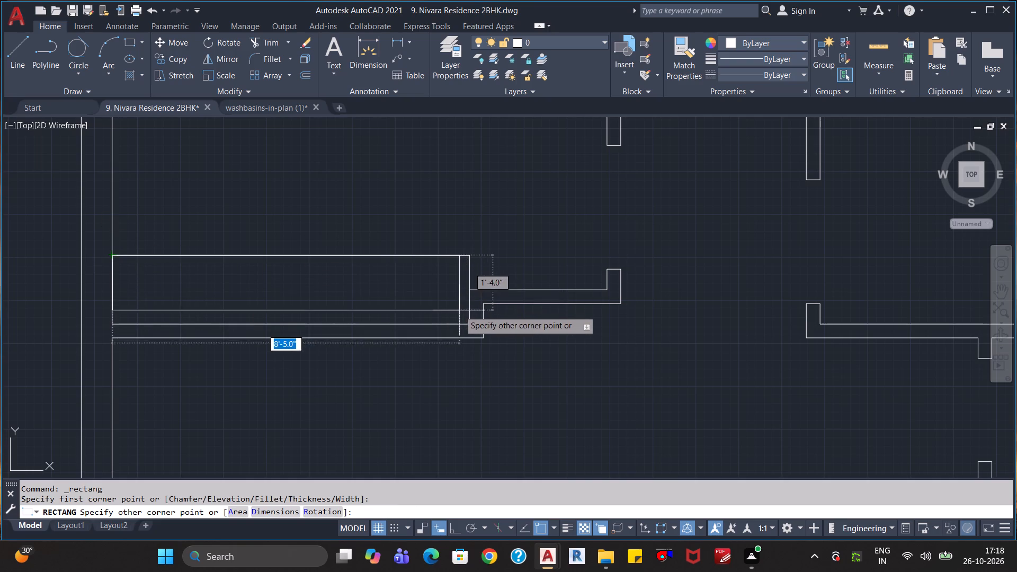
{"action": "left_click", "coordinate": [470, 322]}
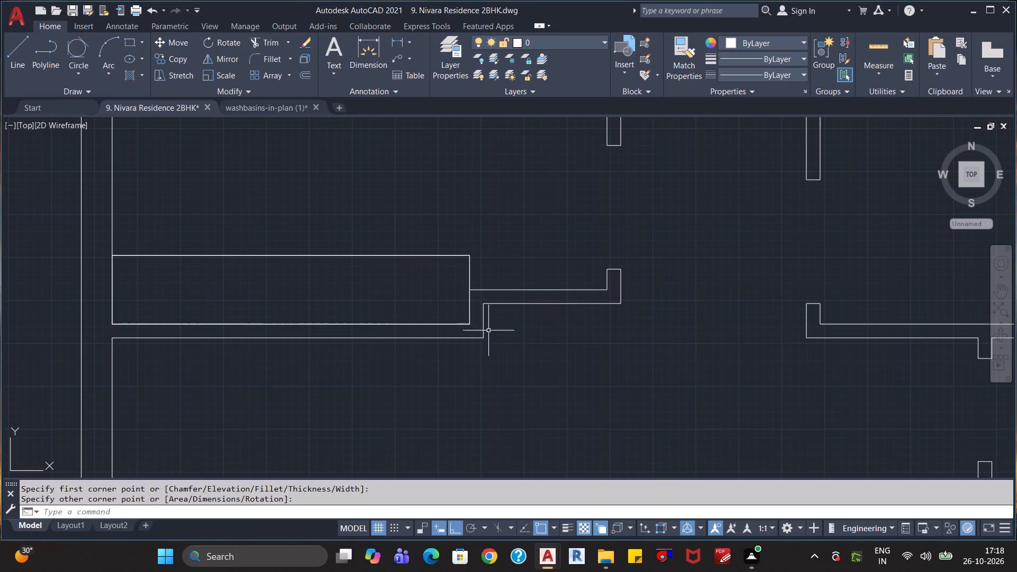
{"action": "key", "text": "Escape"}
{"action": "key", "text": "Escape"}
{"action": "key", "text": "Escape"}
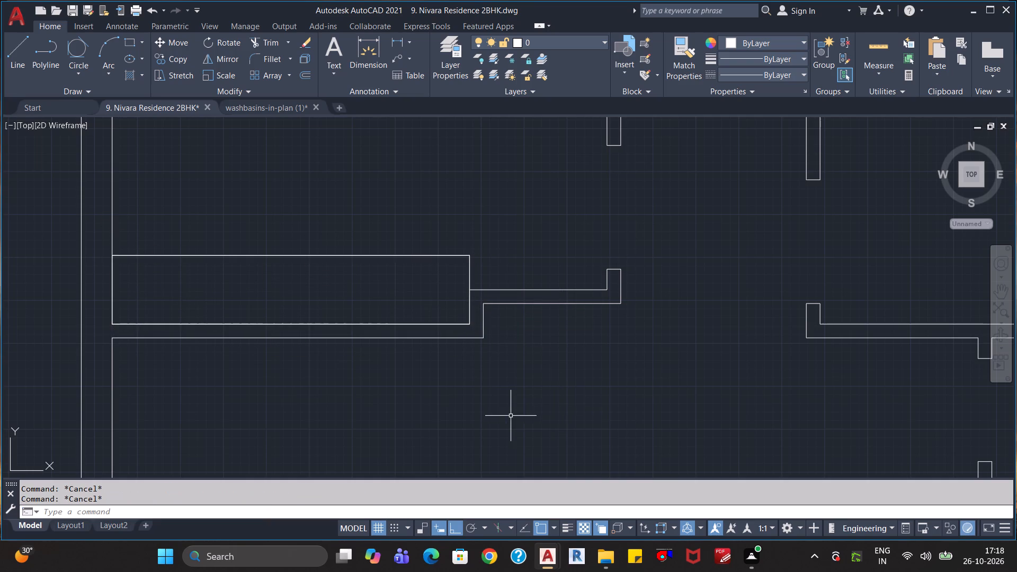
Erase the helper lines beneath the new rectangle: the copied short vertical line and the long horizontal line along its north edge.
{"action": "left_click", "coordinate": [470, 280]}
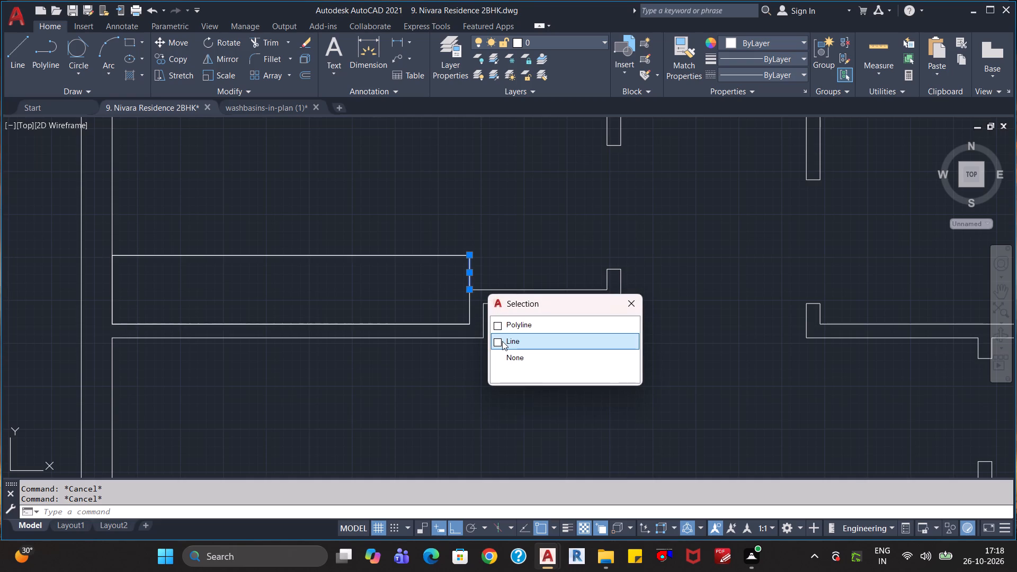
{"action": "left_click", "coordinate": [499, 341]}
{"action": "key", "text": "Delete"}
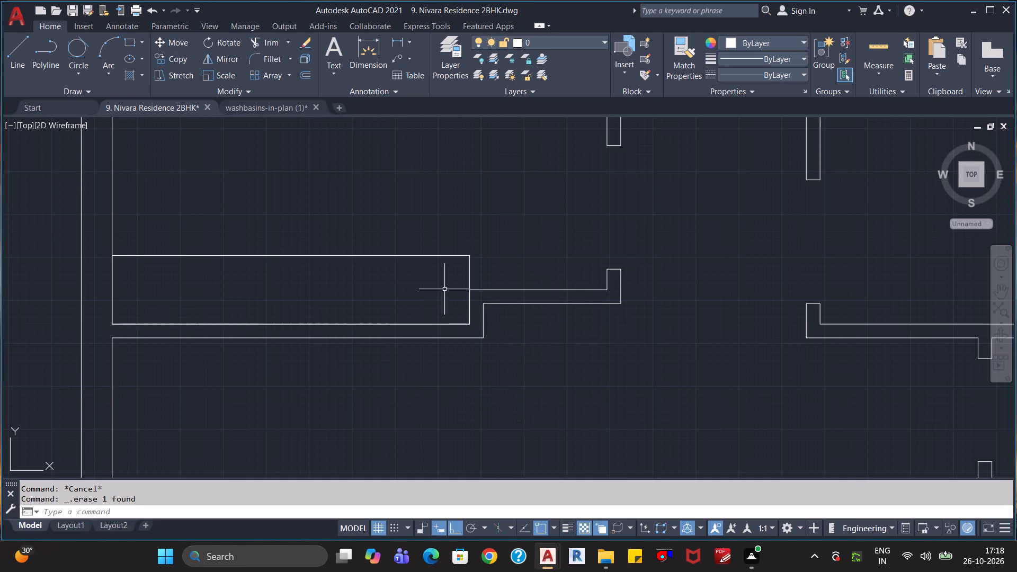
{"action": "left_click", "coordinate": [441, 256]}
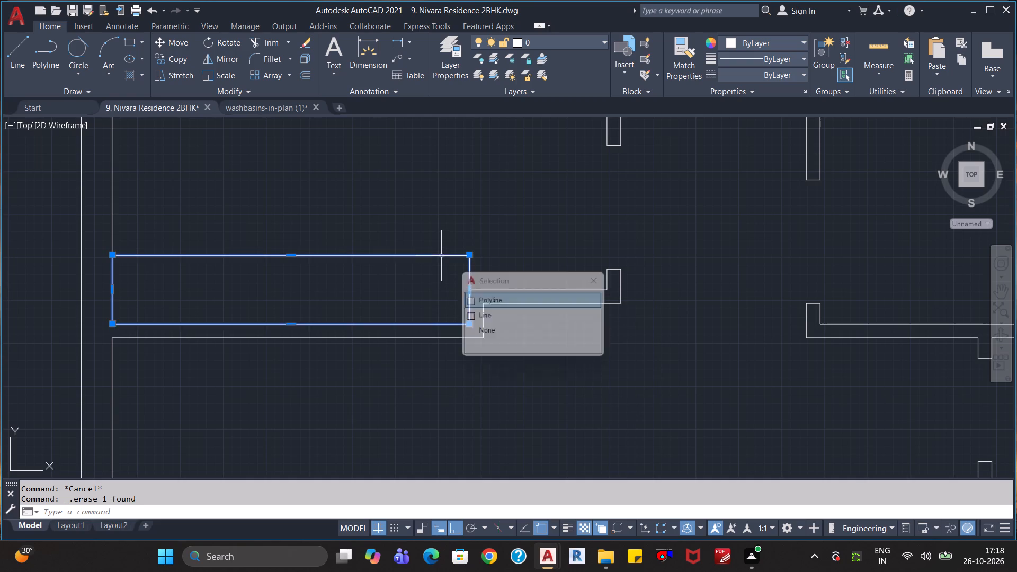
{"action": "left_click", "coordinate": [503, 317]}
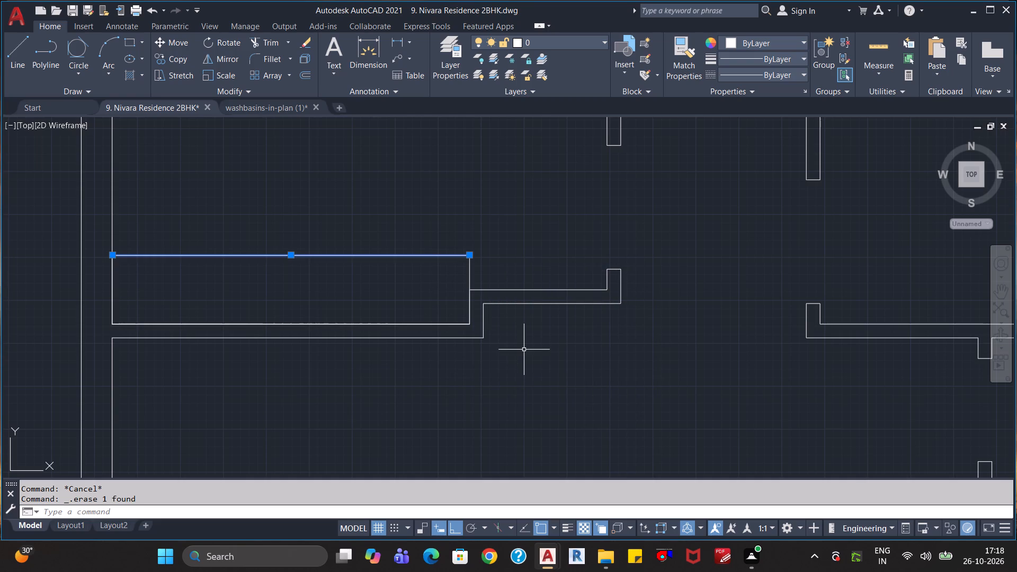
{"action": "key", "text": "Delete"}
Copy the strip rectangle and place the copy in the north-east room, just north of its south wall and near the east wall.
{"action": "left_click", "coordinate": [378, 256]}
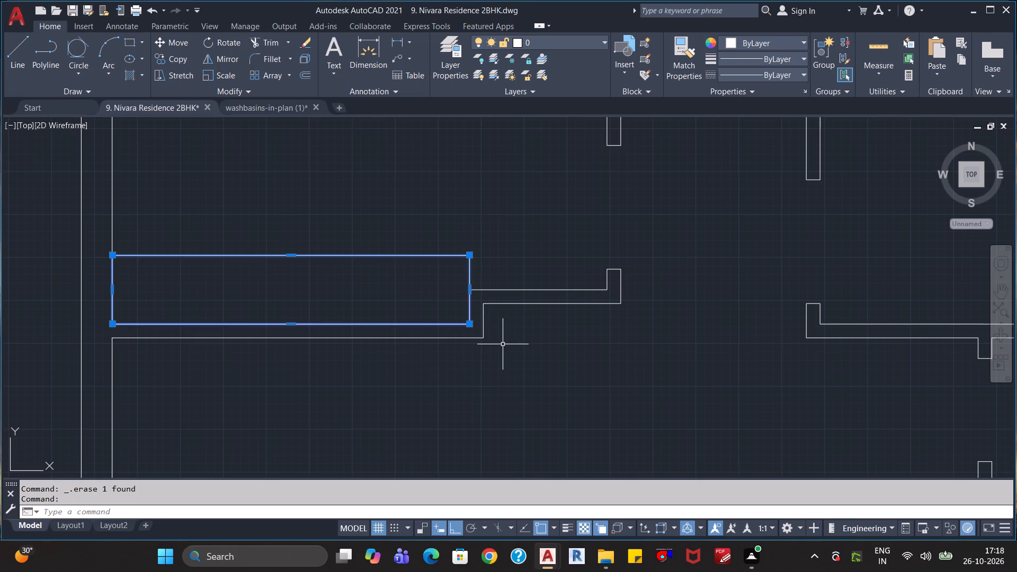
{"action": "key", "text": "ctrl+c"}
{"action": "scroll", "coordinate": [524, 359], "scroll_direction": "down", "scroll_amount": 2}
{"action": "middle_click_drag", "start_coordinate": [597, 394], "coordinate": [506, 394]}
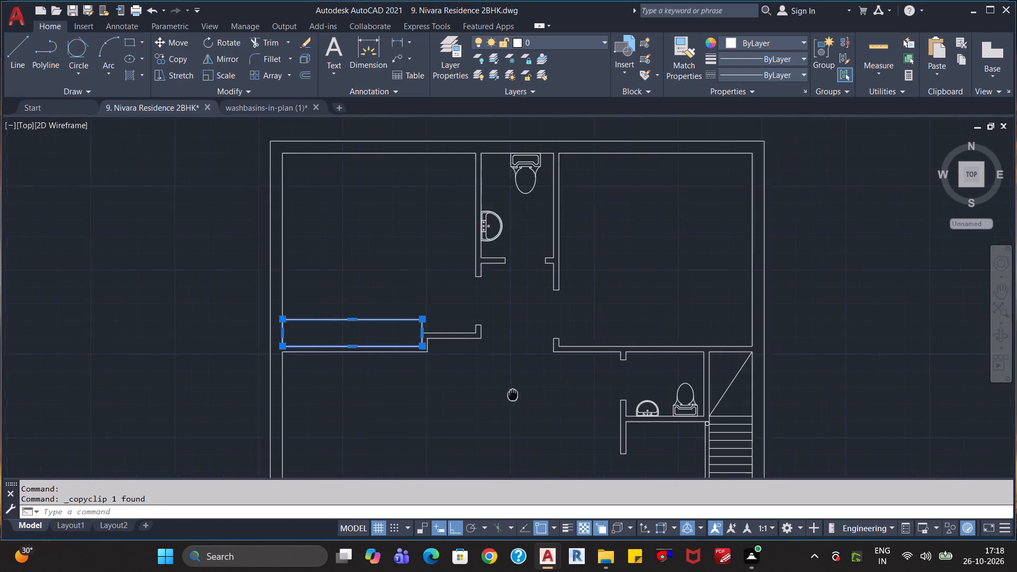
{"action": "middle_click_drag", "start_coordinate": [506, 394], "coordinate": [439, 393]}
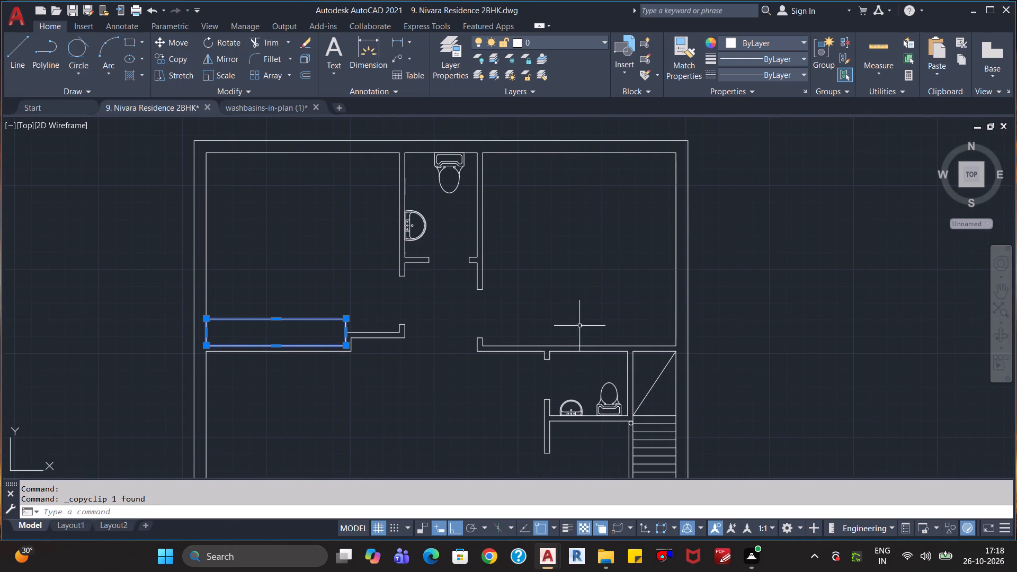
{"action": "key", "text": "ctrl+v"}
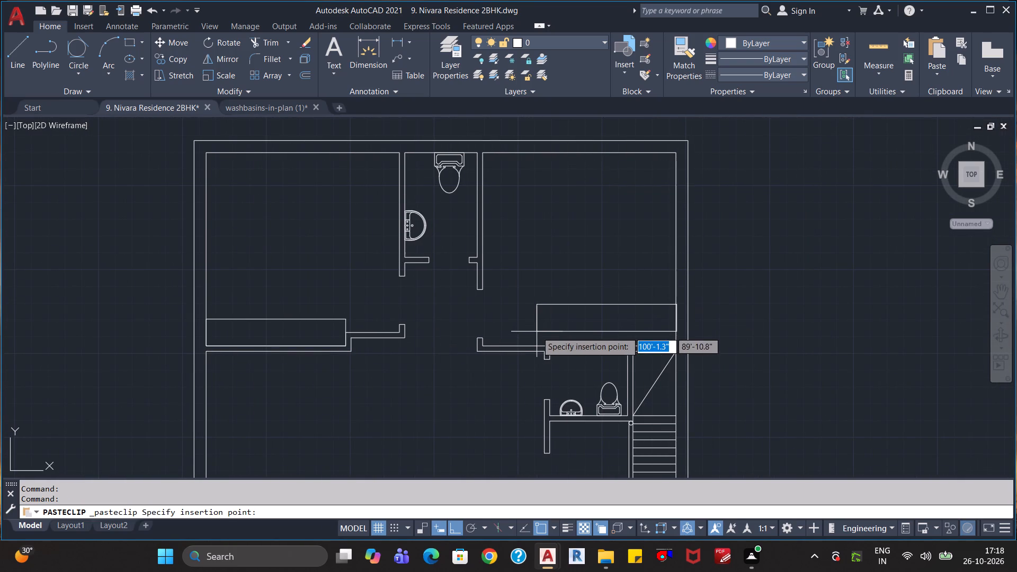
{"action": "left_click", "coordinate": [531, 334]}
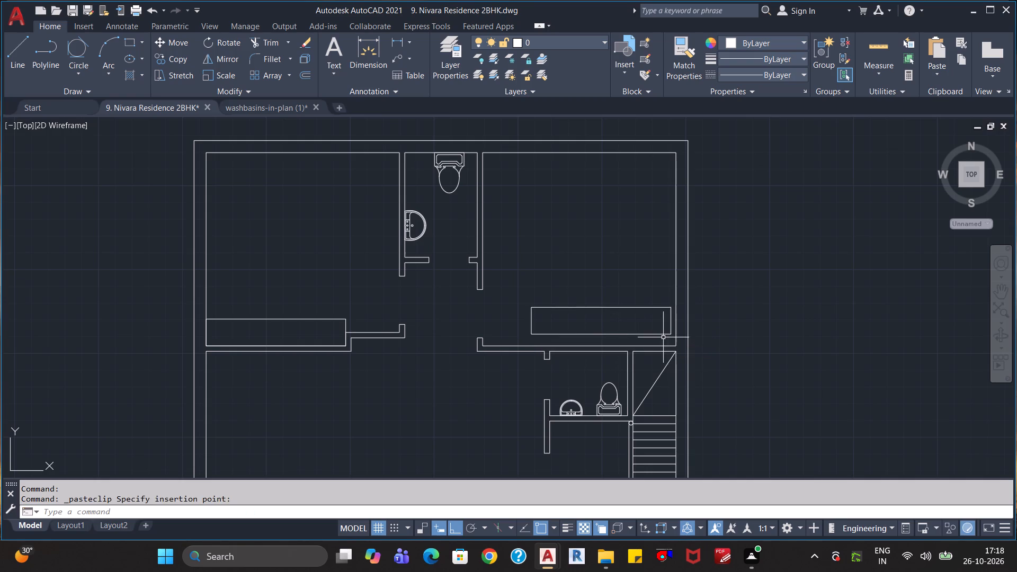
Move the copied strip rectangle by its south-east corner into the north-east room's inner south-east corner.
{"action": "left_click", "coordinate": [668, 334]}
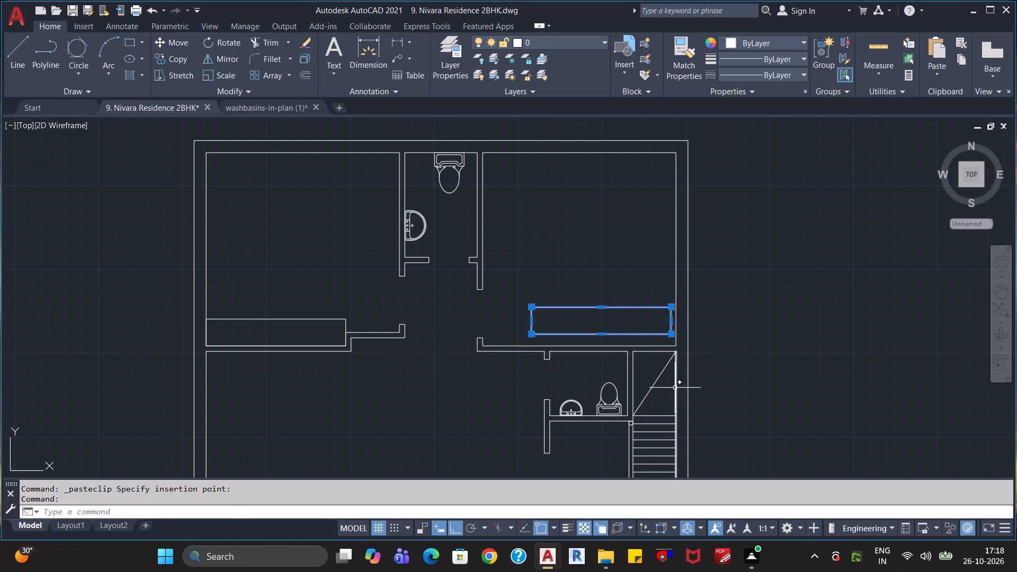
{"action": "key", "text": "m"}
{"action": "key", "text": "Return"}
{"action": "left_click", "coordinate": [671, 334]}
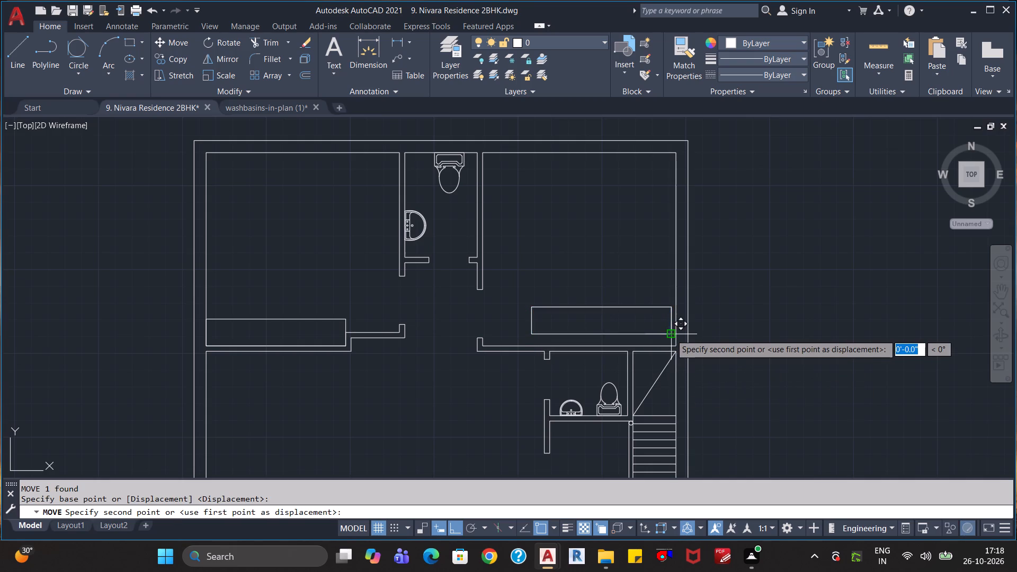
{"action": "scroll", "coordinate": [675, 343], "scroll_direction": "up", "scroll_amount": 4}
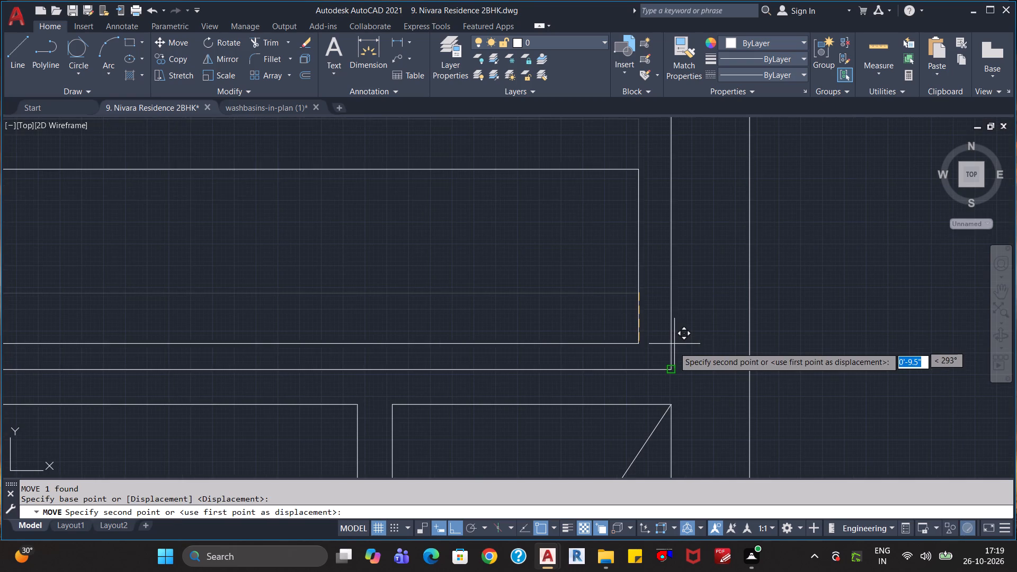
{"action": "left_click", "coordinate": [674, 368]}
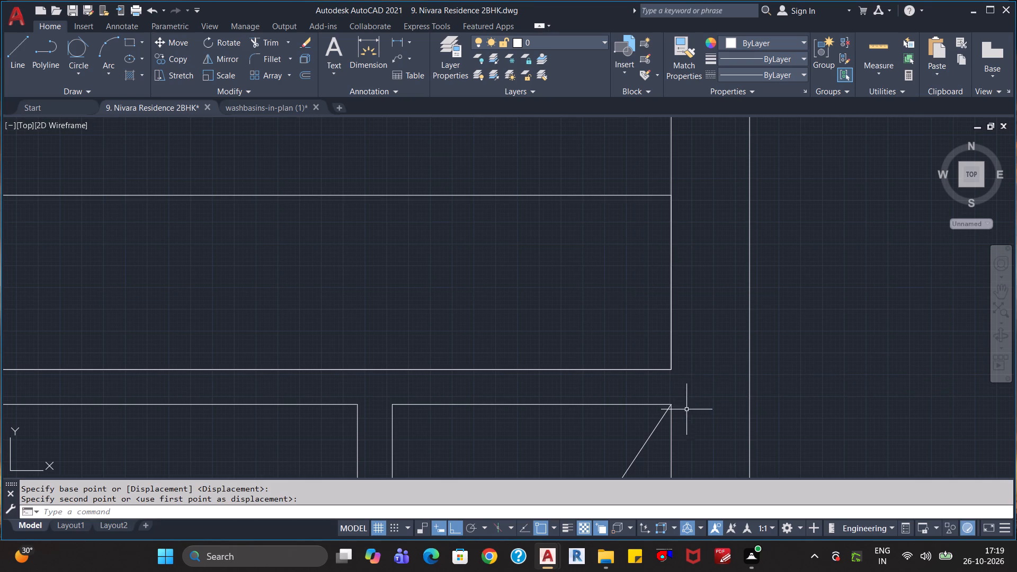
{"action": "scroll", "coordinate": [685, 399], "scroll_direction": "down", "scroll_amount": 1}
{"action": "key", "text": "Escape"}
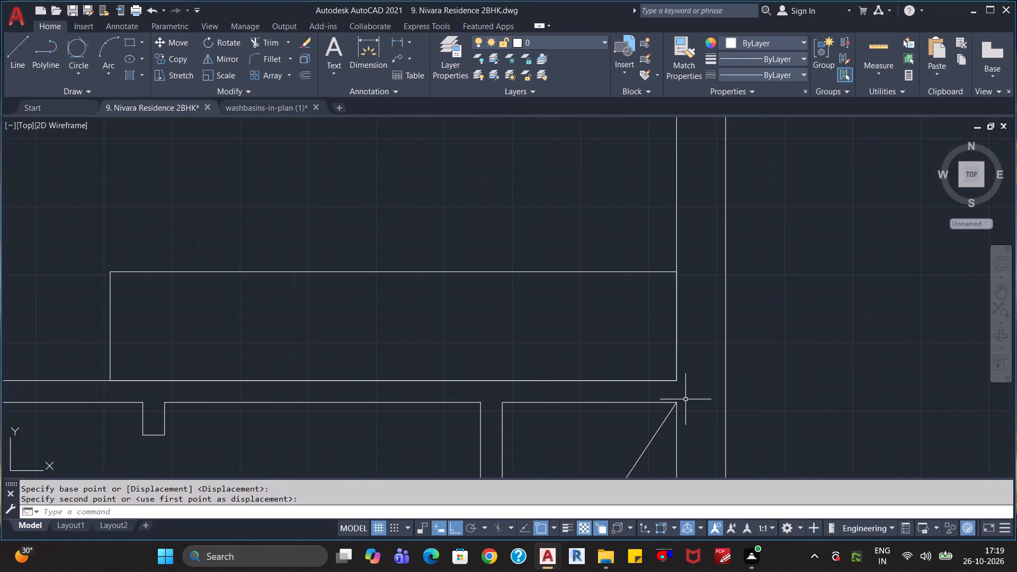
{"action": "key", "text": "Escape"}
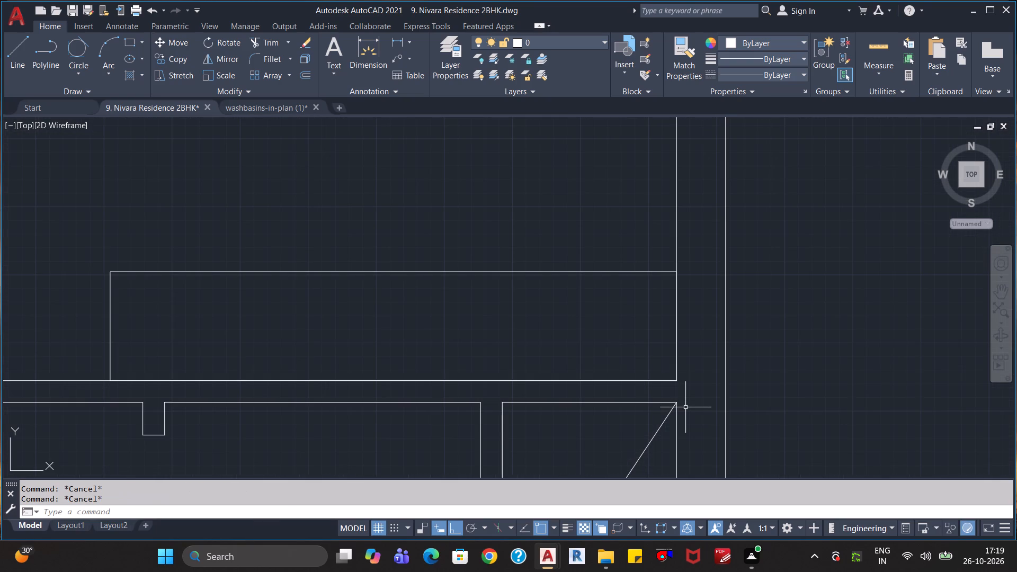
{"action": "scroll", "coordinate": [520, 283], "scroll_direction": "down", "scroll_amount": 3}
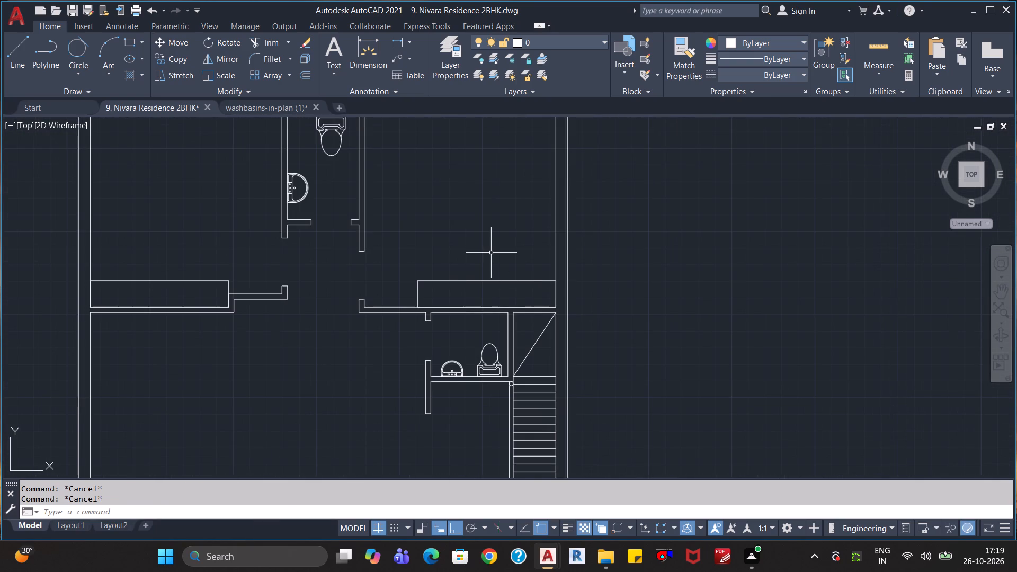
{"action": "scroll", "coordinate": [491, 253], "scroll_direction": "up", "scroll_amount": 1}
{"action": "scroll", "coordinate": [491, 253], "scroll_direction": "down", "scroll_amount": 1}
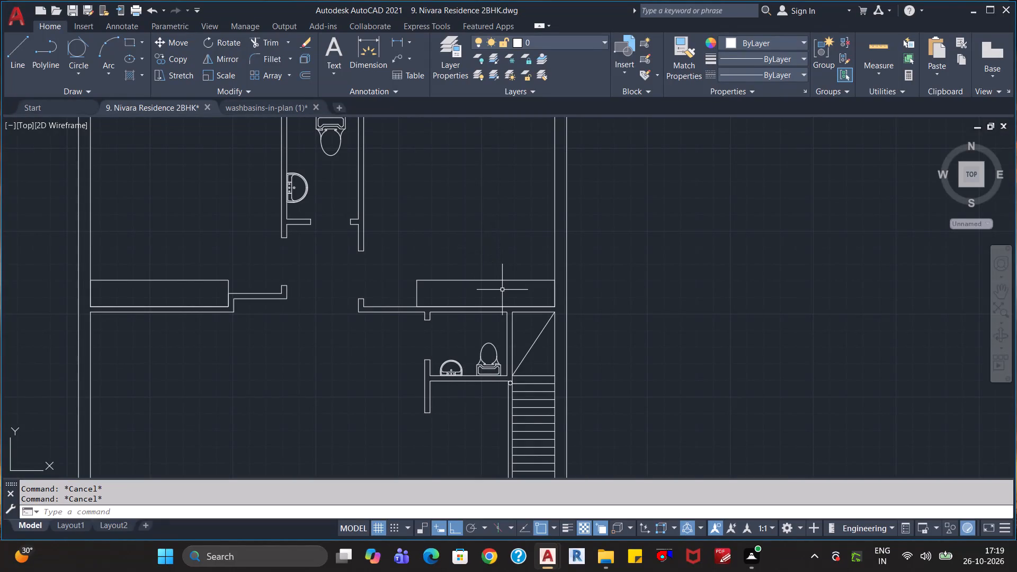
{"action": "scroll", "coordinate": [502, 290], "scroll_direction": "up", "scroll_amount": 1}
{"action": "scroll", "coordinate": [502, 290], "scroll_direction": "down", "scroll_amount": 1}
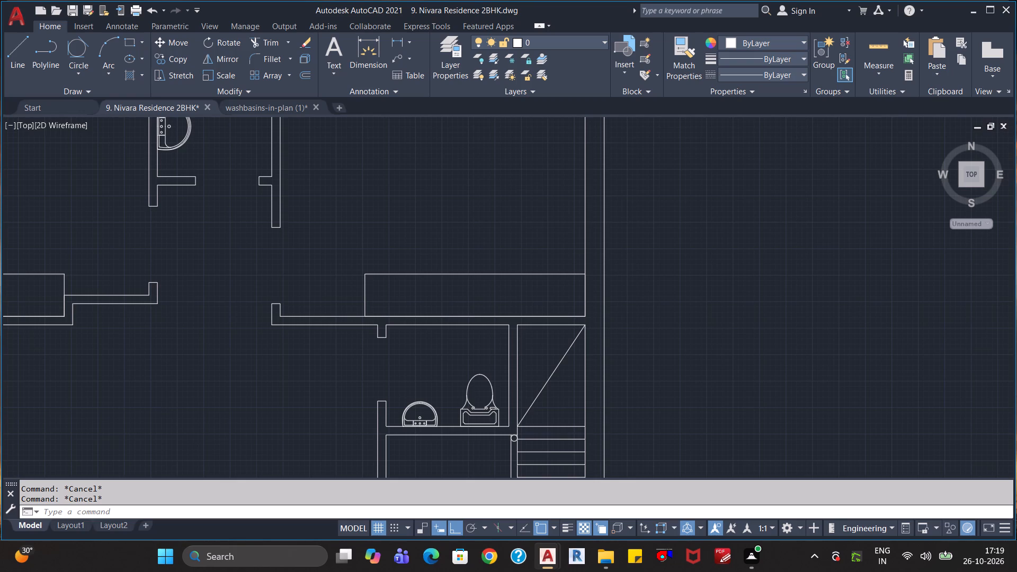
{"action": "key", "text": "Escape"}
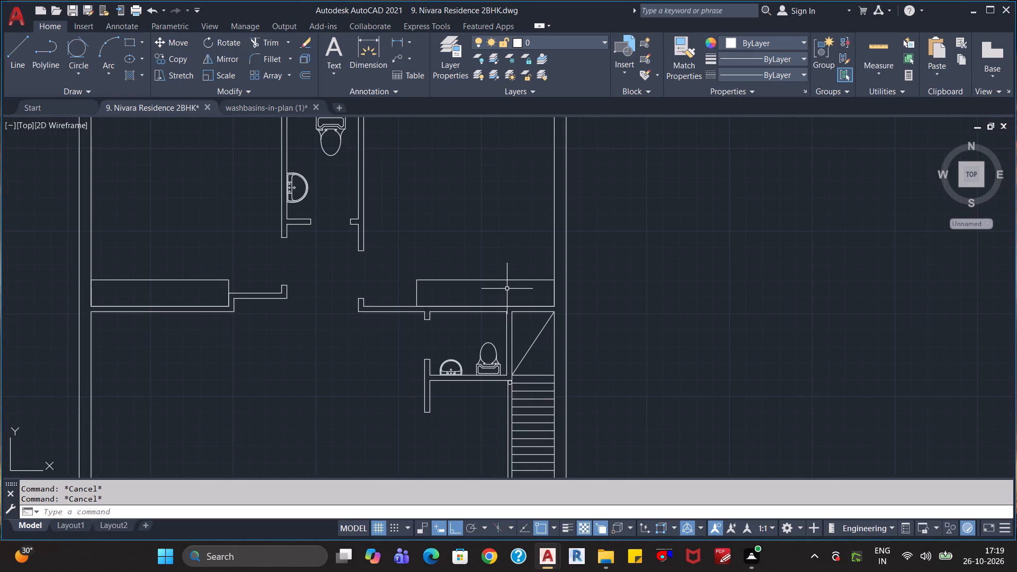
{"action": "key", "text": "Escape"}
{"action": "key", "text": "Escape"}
Save the Nivara Residence 2BHK drawing.
{"action": "scroll", "coordinate": [508, 260], "scroll_direction": "down", "scroll_amount": 1}
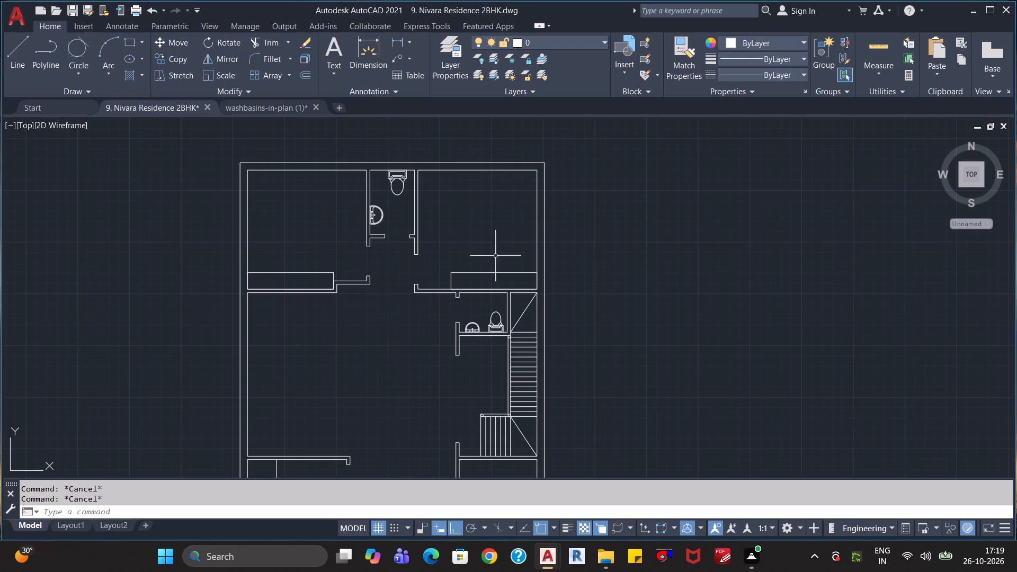
{"action": "middle_click_drag", "start_coordinate": [708, 352], "coordinate": [629, 337]}
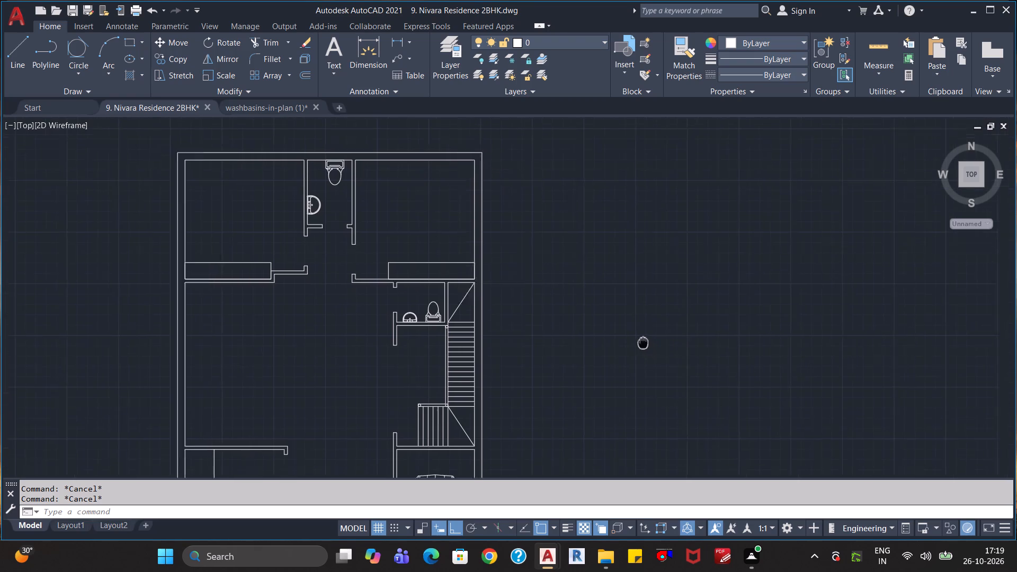
{"action": "middle_click_drag", "start_coordinate": [629, 337], "coordinate": [575, 330]}
{"action": "scroll", "coordinate": [577, 330], "scroll_direction": "down", "scroll_amount": 1}
{"action": "key", "text": "ctrl+s"}
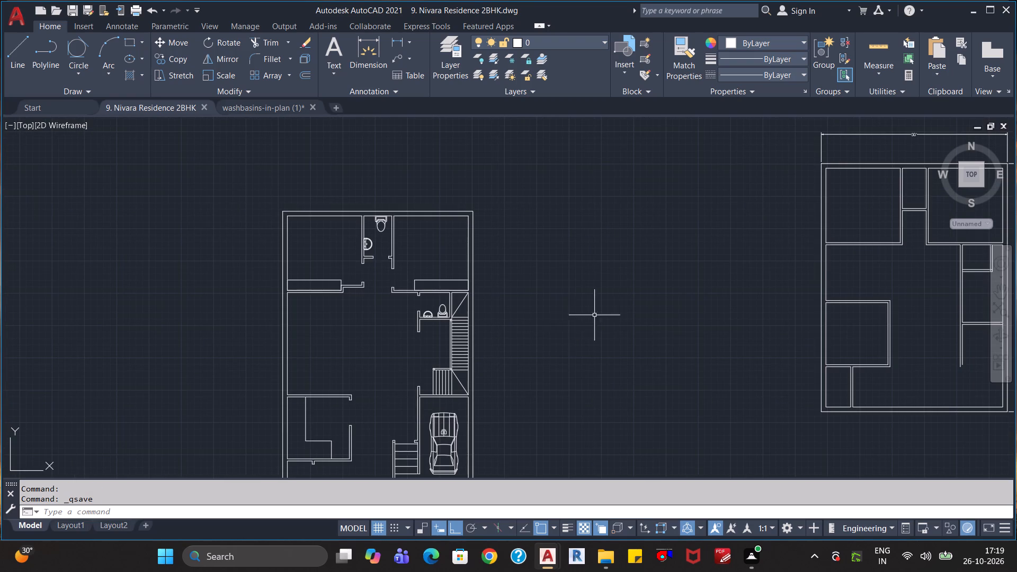
Erase the stray washbasin block lying outside the floor plan, to its north-east.
{"action": "scroll", "coordinate": [599, 315], "scroll_direction": "down", "scroll_amount": 2}
{"action": "middle_click_drag", "start_coordinate": [635, 305], "coordinate": [577, 362]}
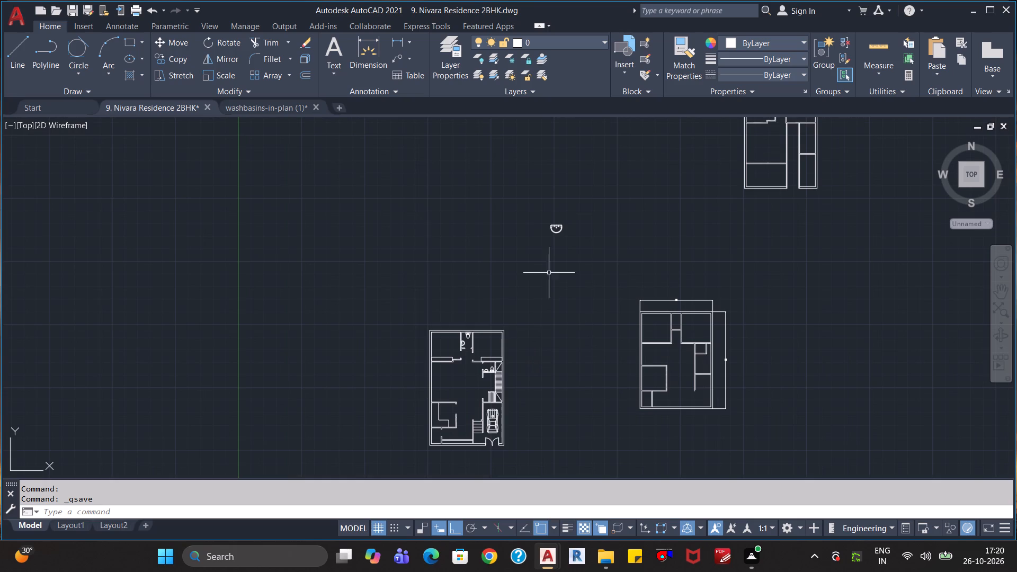
{"action": "left_click_drag", "start_coordinate": [557, 195], "coordinate": [560, 203]}
{"action": "left_click", "coordinate": [545, 256]}
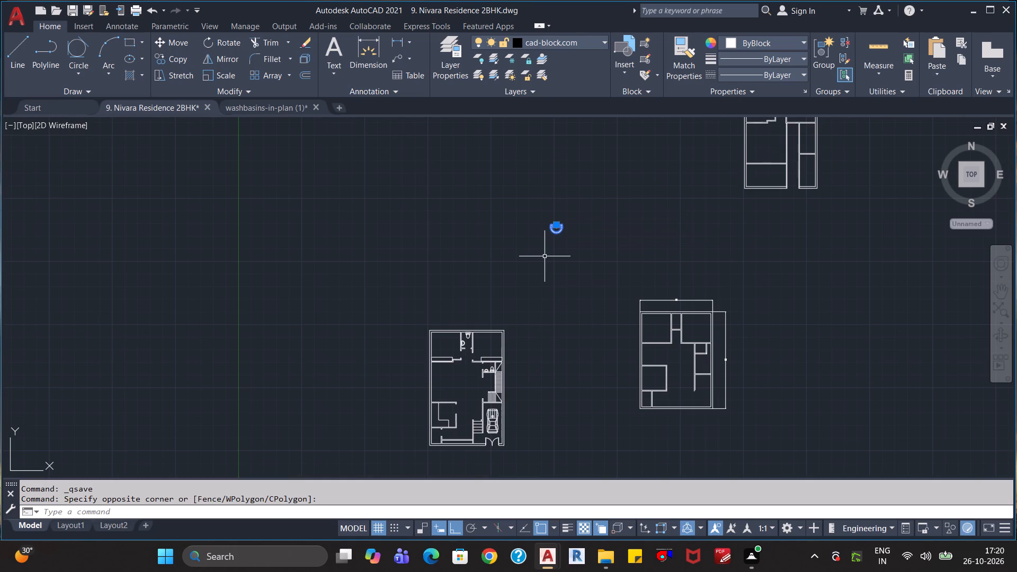
{"action": "key", "text": "Delete"}
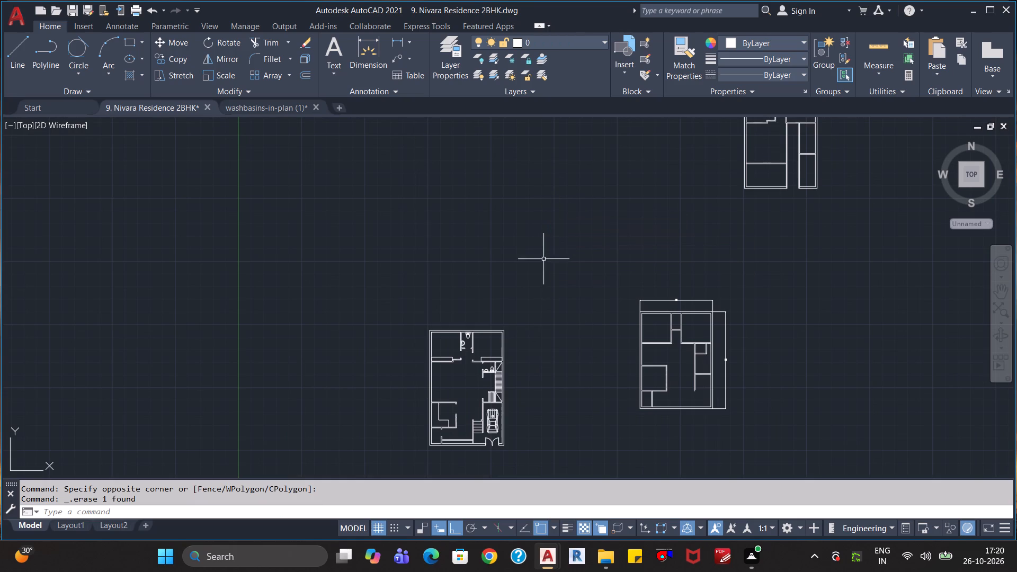
Review the floor plan from the north rooms down to the car parking and entrance.
{"action": "scroll", "coordinate": [475, 398], "scroll_direction": "up", "scroll_amount": 3}
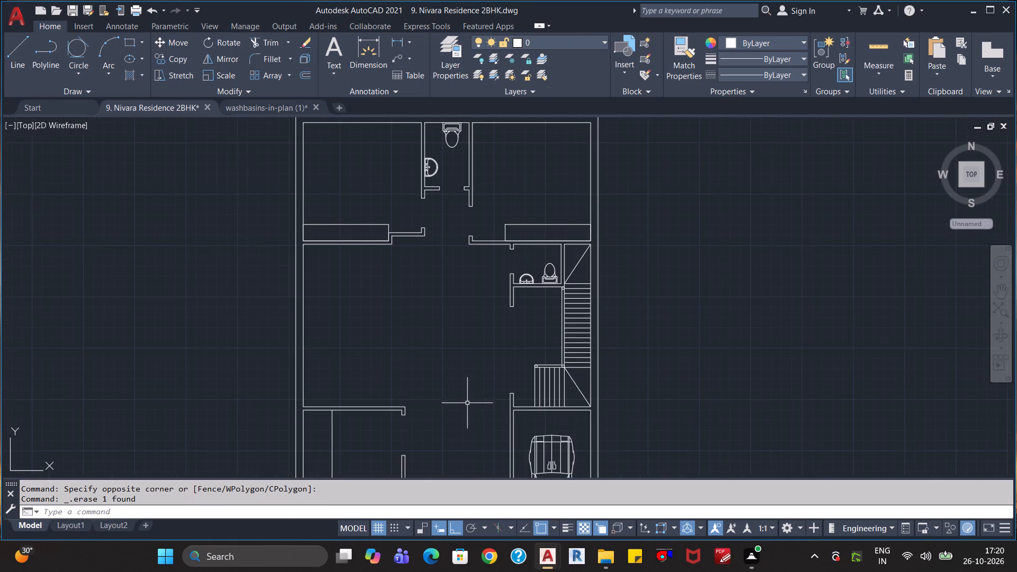
{"action": "middle_click_drag", "start_coordinate": [454, 409], "coordinate": [458, 326]}
{"action": "scroll", "coordinate": [458, 321], "scroll_direction": "down", "scroll_amount": 1}
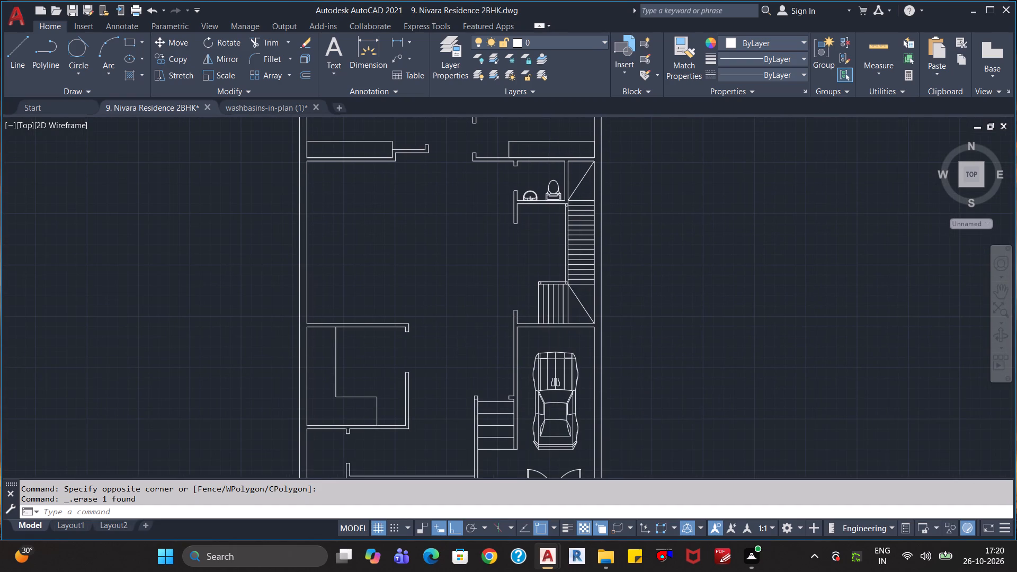
{"action": "scroll", "coordinate": [438, 239], "scroll_direction": "up", "scroll_amount": 1}
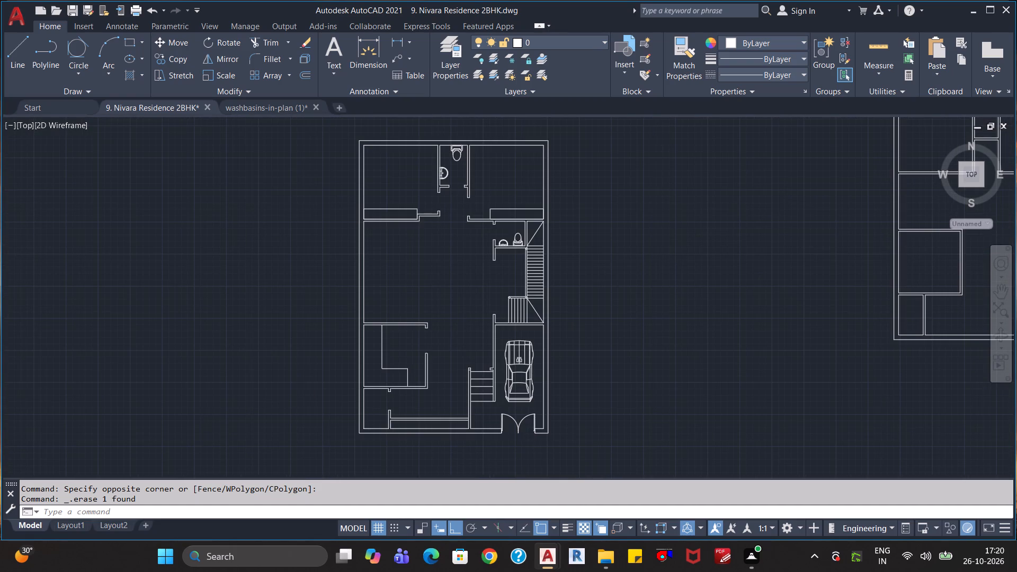
{"action": "scroll", "coordinate": [438, 239], "scroll_direction": "up", "scroll_amount": 1}
{"action": "scroll", "coordinate": [438, 239], "scroll_direction": "down", "scroll_amount": 1}
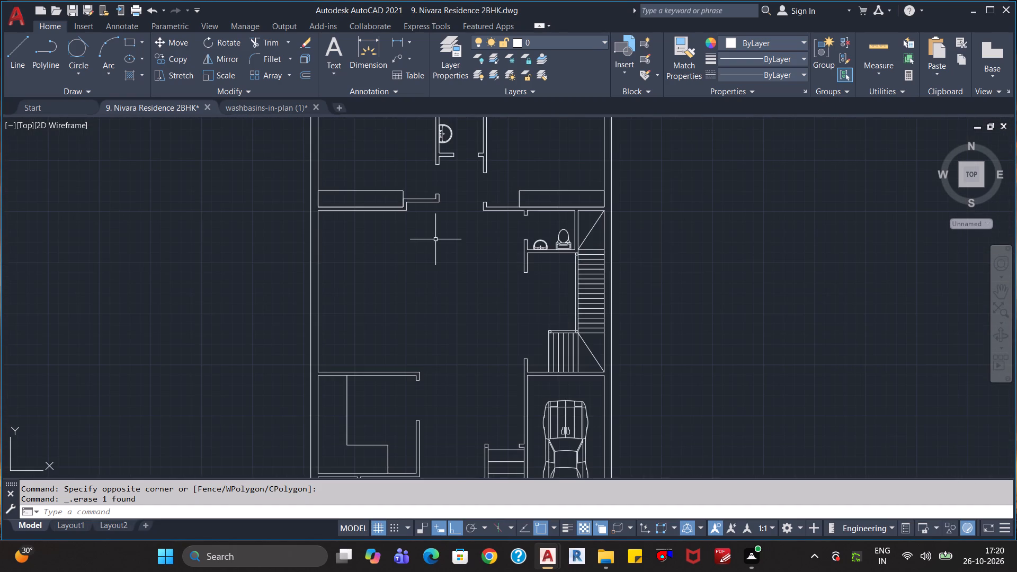
{"action": "scroll", "coordinate": [433, 239], "scroll_direction": "down", "scroll_amount": 1}
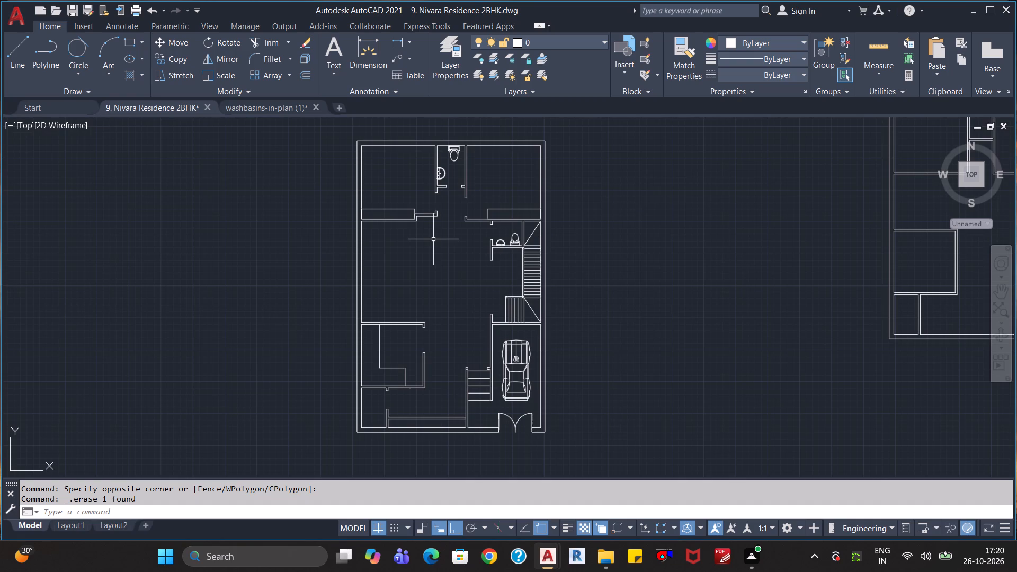
Open the beds_1 drawing from the Beds folder inside Blocks.
{"action": "key", "text": "ctrl+o"}
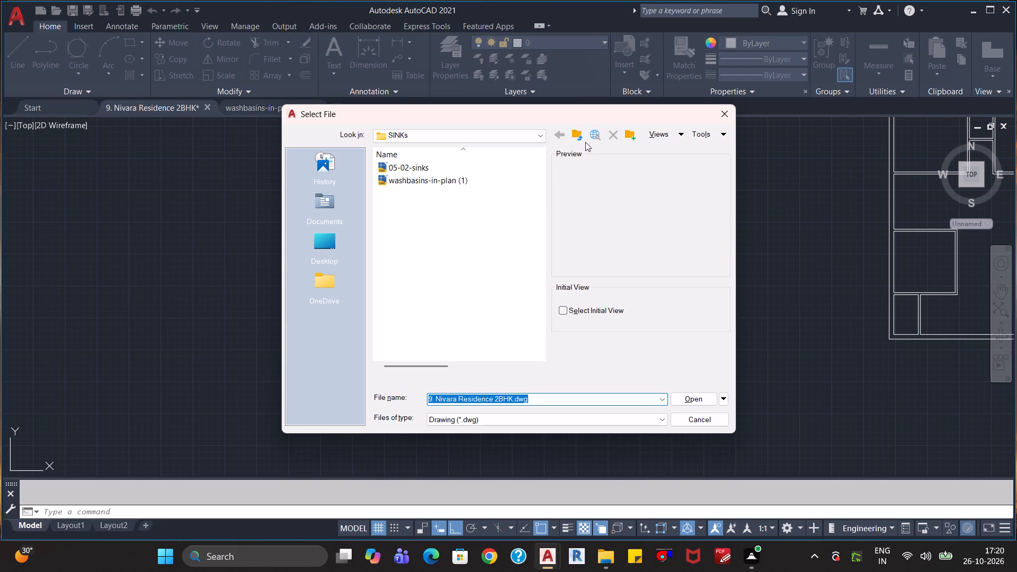
{"action": "left_click", "coordinate": [575, 131]}
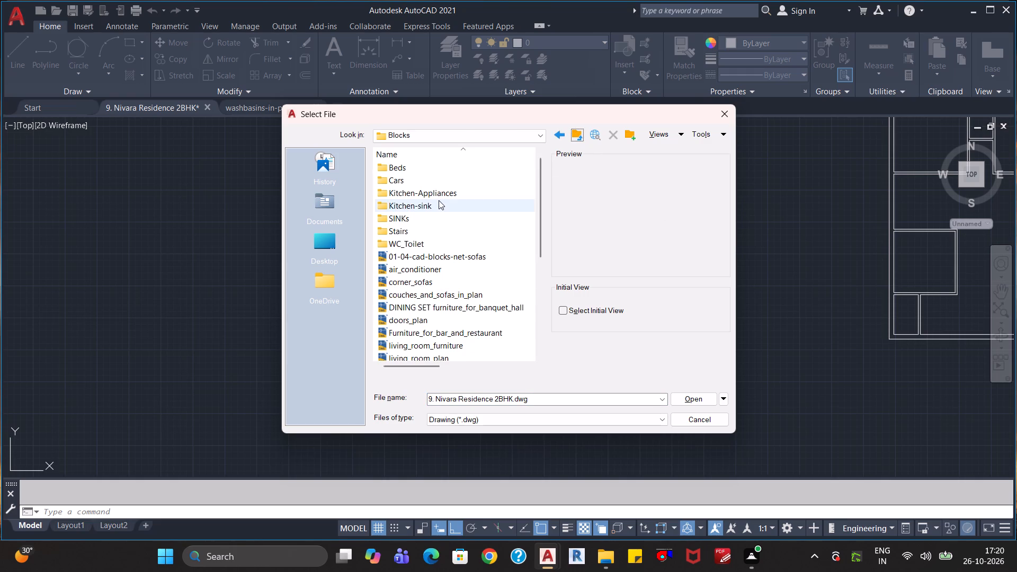
{"action": "double_click", "coordinate": [442, 169]}
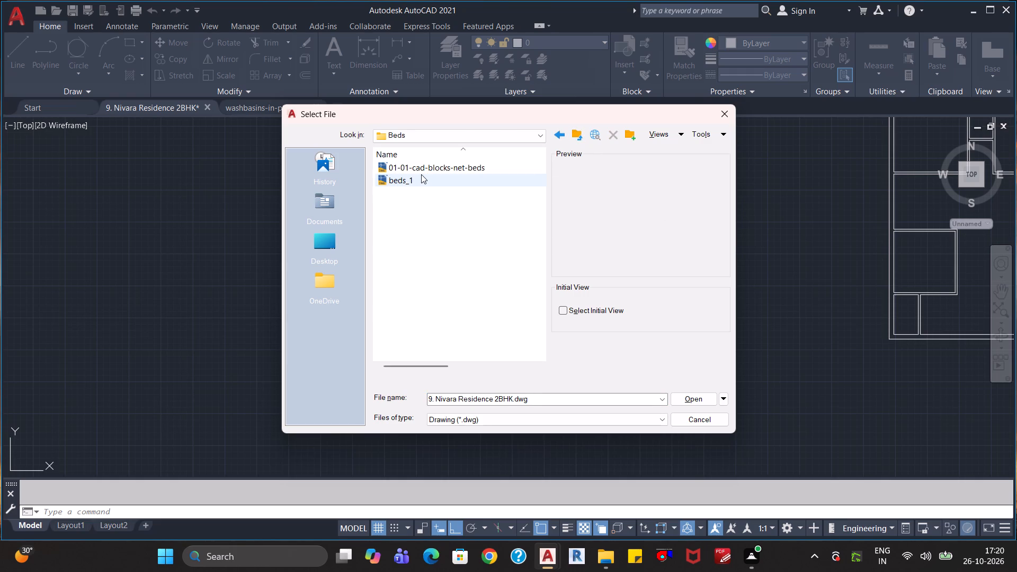
{"action": "left_click", "coordinate": [432, 168]}
{"action": "left_click", "coordinate": [429, 185]}
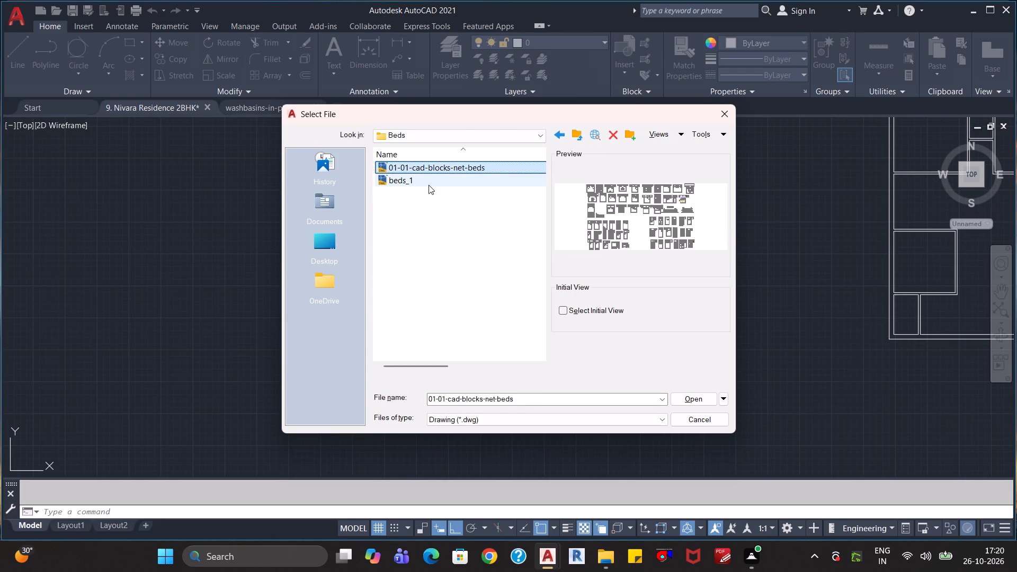
{"action": "left_click", "coordinate": [683, 398]}
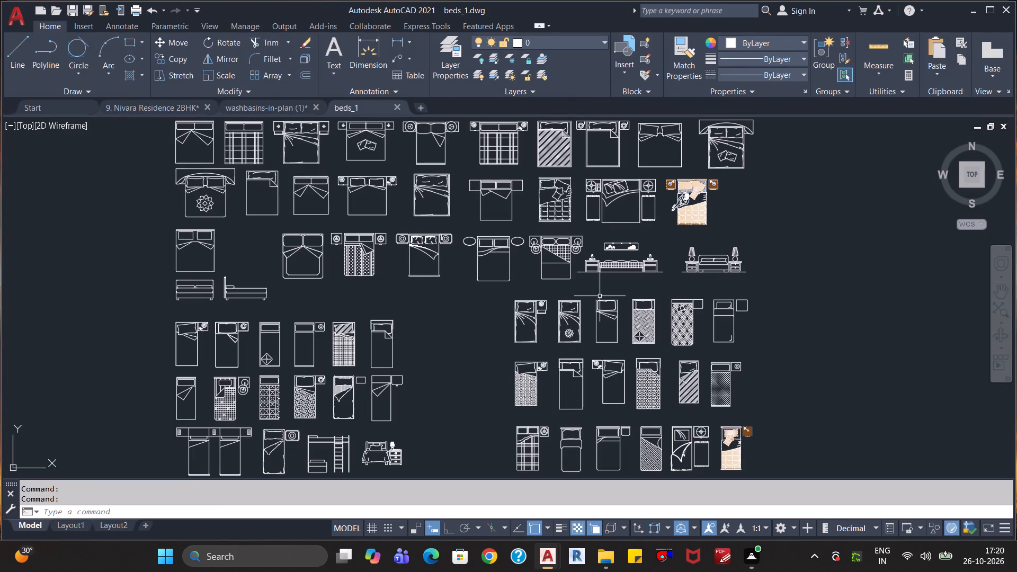
Examine the double-bed plan blocks, including the coloured bed with bedside tables, and the bed elevations beneath them.
{"action": "scroll", "coordinate": [707, 223], "scroll_direction": "up", "scroll_amount": 3}
{"action": "scroll", "coordinate": [781, 202], "scroll_direction": "down", "scroll_amount": 1}
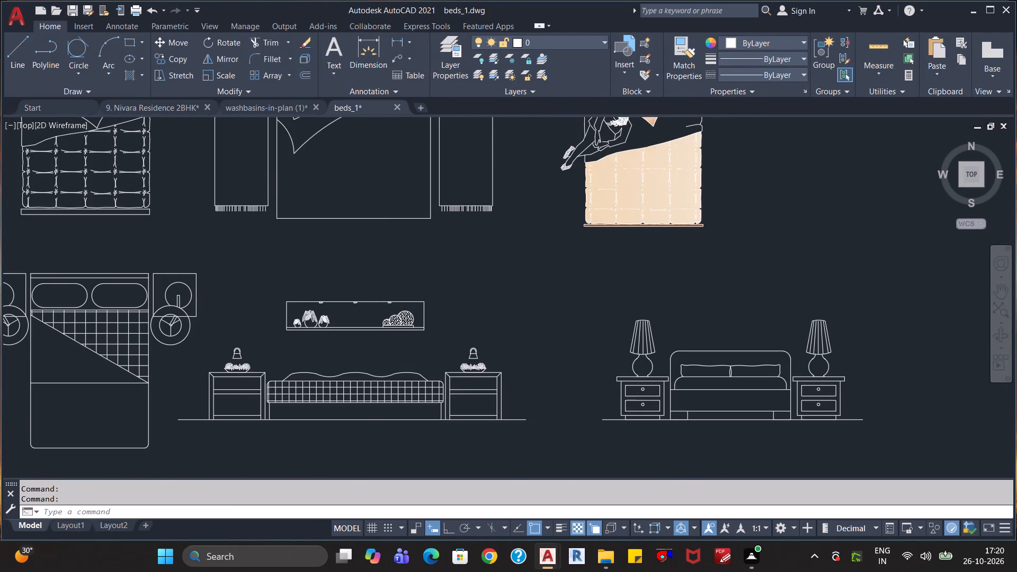
{"action": "middle_click_drag", "start_coordinate": [788, 196], "coordinate": [773, 273]}
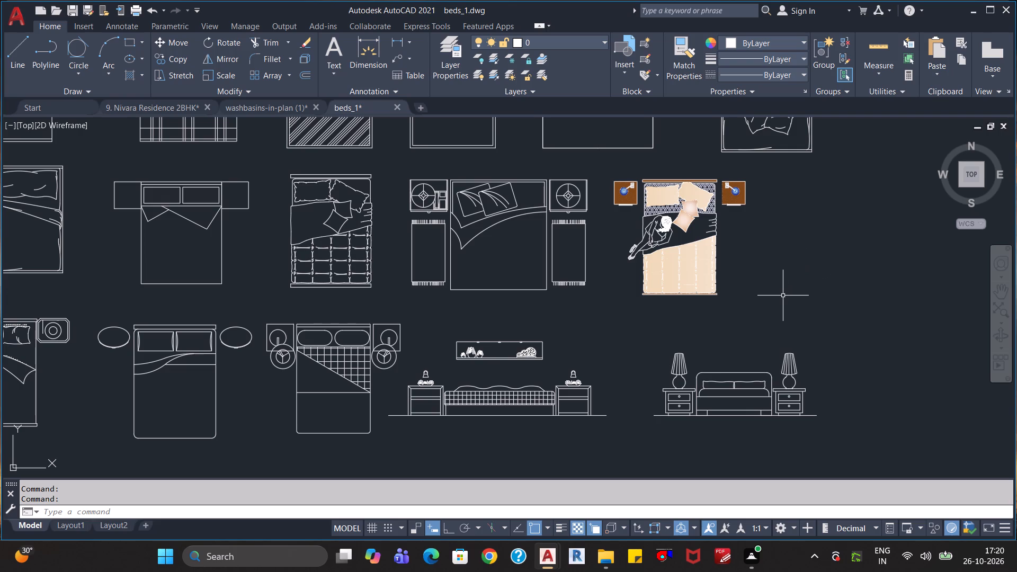
{"action": "scroll", "coordinate": [762, 283], "scroll_direction": "down", "scroll_amount": 1}
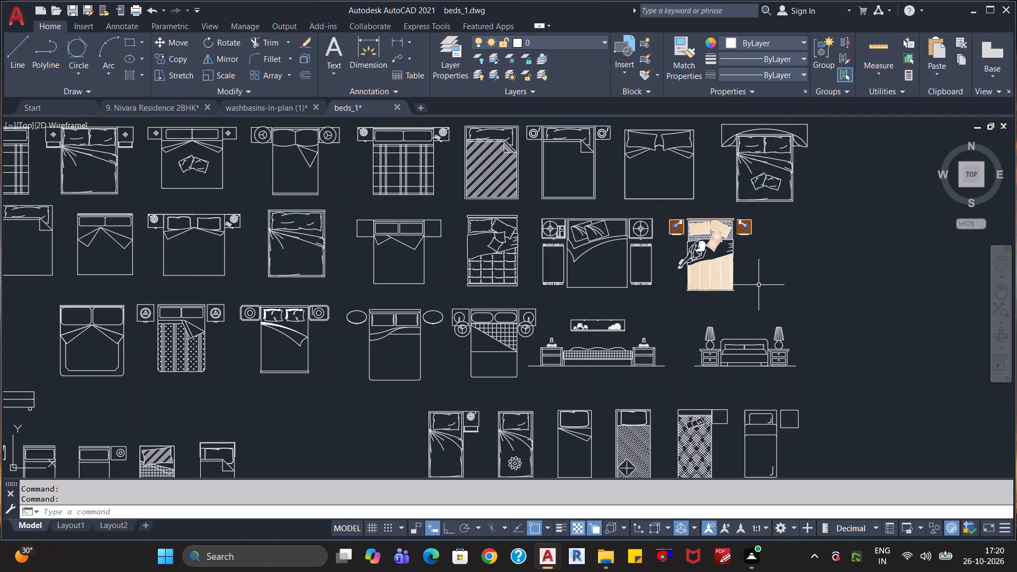
{"action": "scroll", "coordinate": [759, 285], "scroll_direction": "up", "scroll_amount": 1}
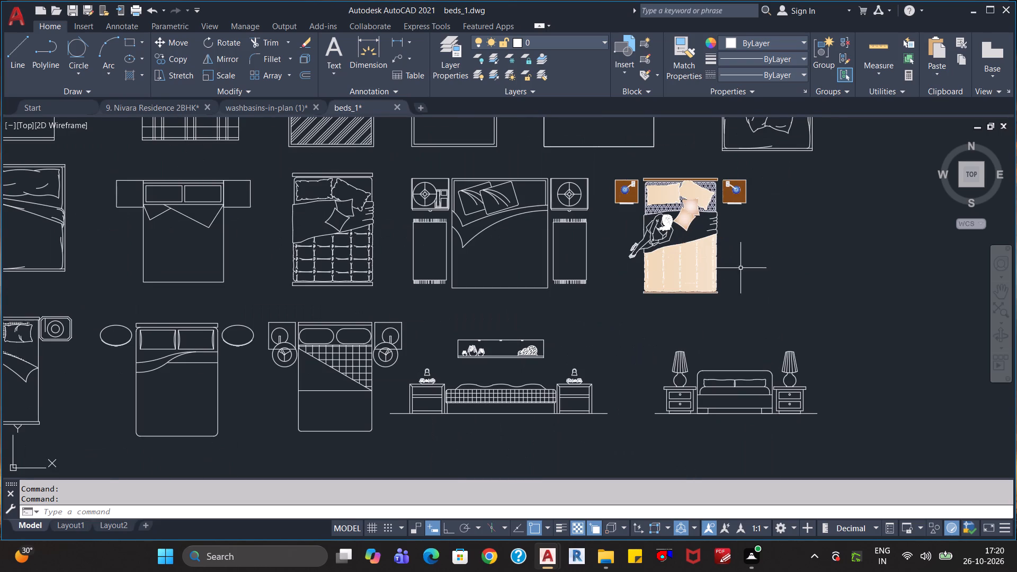
{"action": "scroll", "coordinate": [659, 229], "scroll_direction": "up", "scroll_amount": 4}
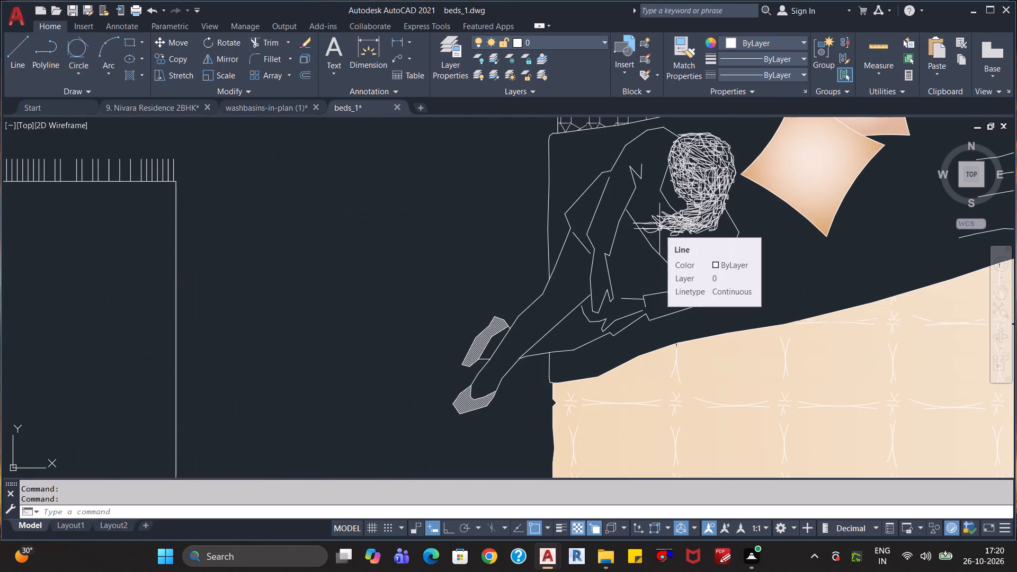
{"action": "scroll", "coordinate": [659, 229], "scroll_direction": "down", "scroll_amount": 6}
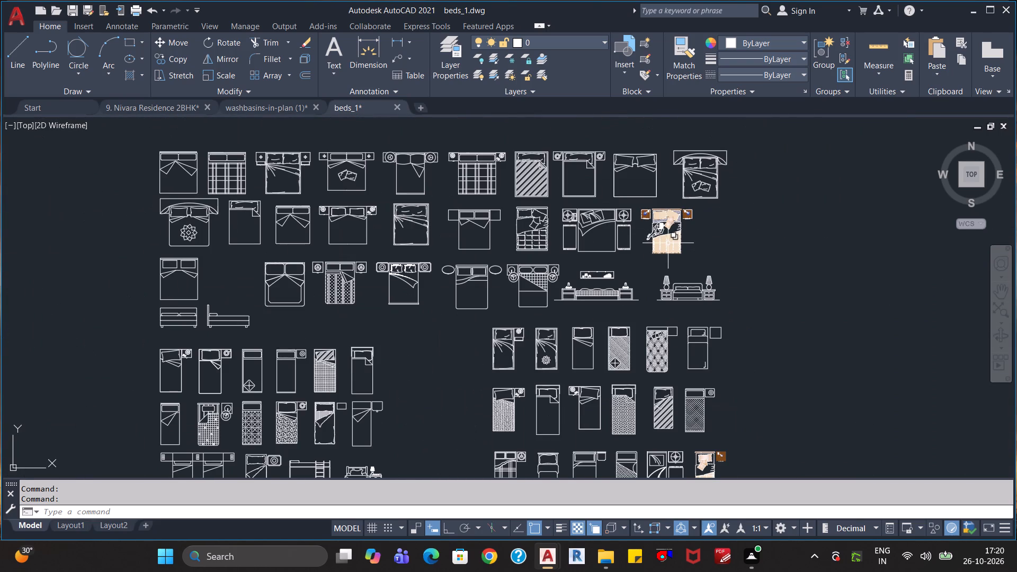
Examine the single-bed plan blocks, the bunk bed and the single-bed elevation in the lower rows.
{"action": "scroll", "coordinate": [668, 243], "scroll_direction": "down", "scroll_amount": 1}
{"action": "scroll", "coordinate": [699, 386], "scroll_direction": "up", "scroll_amount": 4}
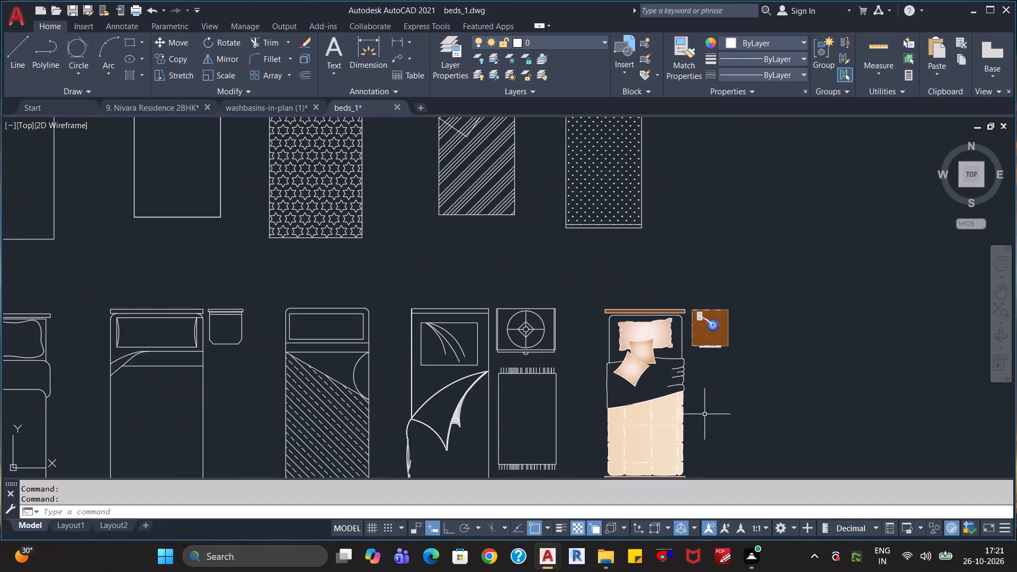
{"action": "middle_click_drag", "start_coordinate": [704, 417], "coordinate": [741, 336]}
{"action": "scroll", "coordinate": [739, 338], "scroll_direction": "down", "scroll_amount": 2}
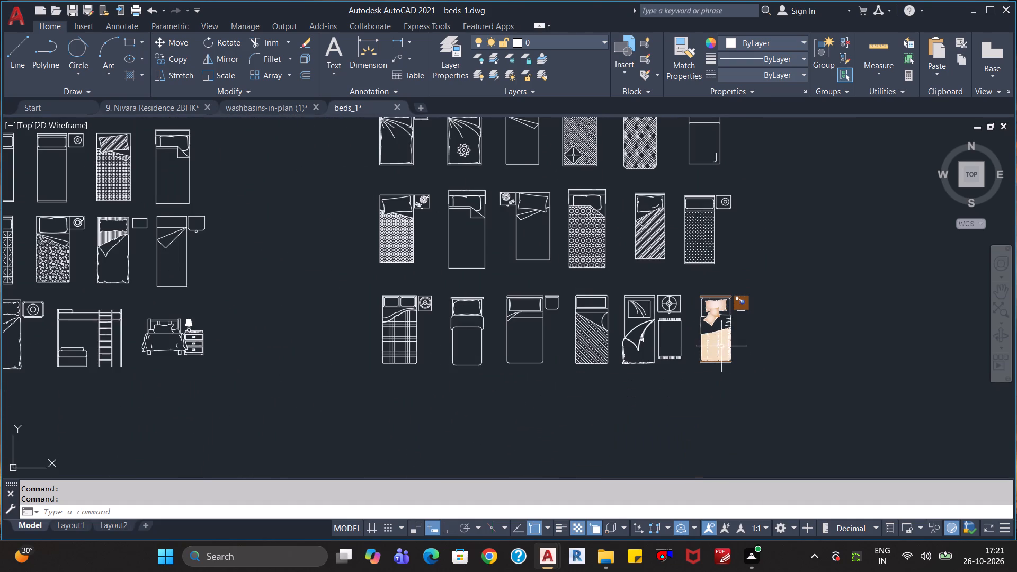
{"action": "scroll", "coordinate": [556, 352], "scroll_direction": "down", "scroll_amount": 1}
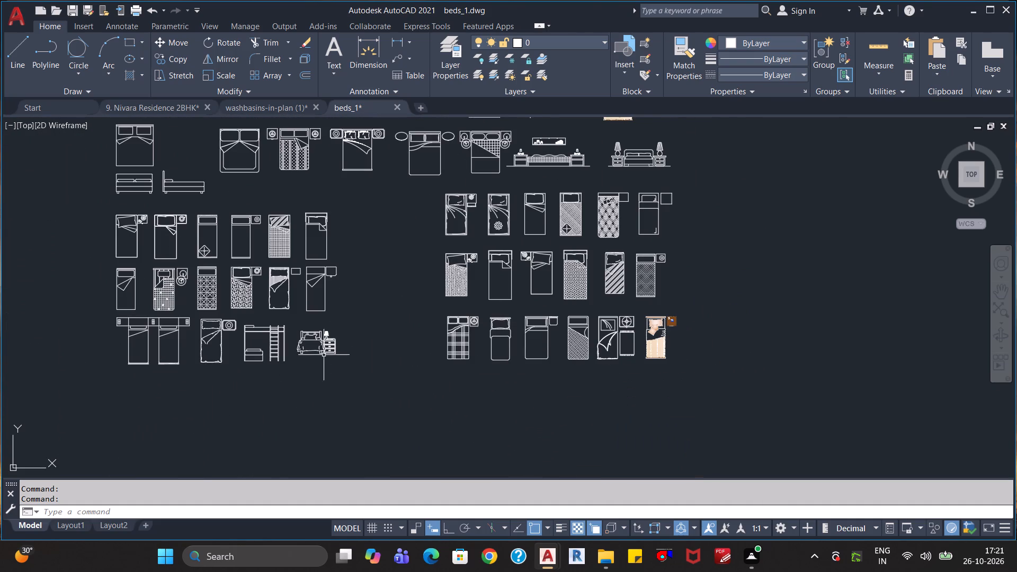
{"action": "scroll", "coordinate": [324, 356], "scroll_direction": "up", "scroll_amount": 4}
{"action": "scroll", "coordinate": [324, 356], "scroll_direction": "down", "scroll_amount": 1}
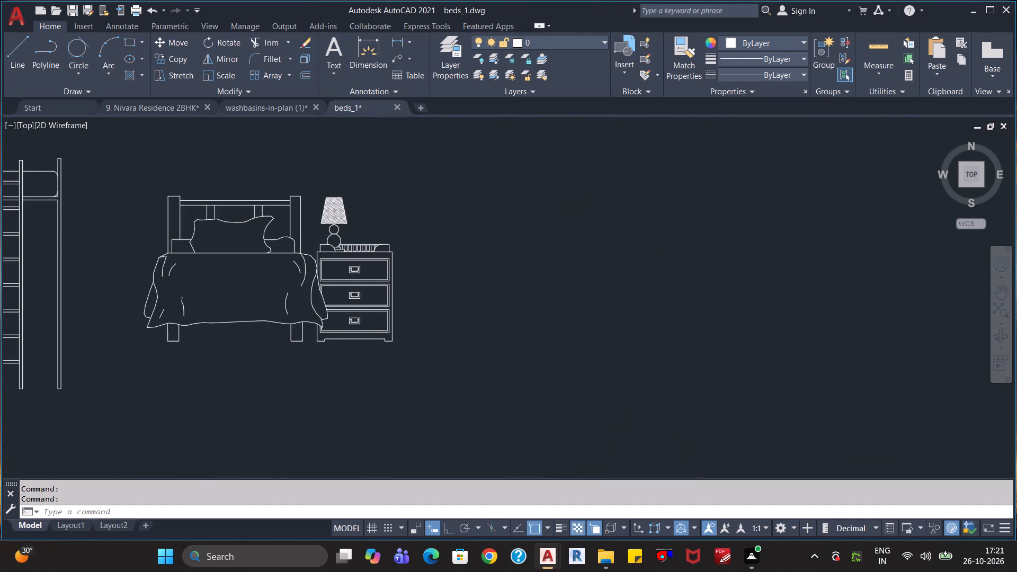
{"action": "scroll", "coordinate": [324, 356], "scroll_direction": "down", "scroll_amount": 2}
{"action": "middle_click_drag", "start_coordinate": [338, 365], "coordinate": [533, 384]}
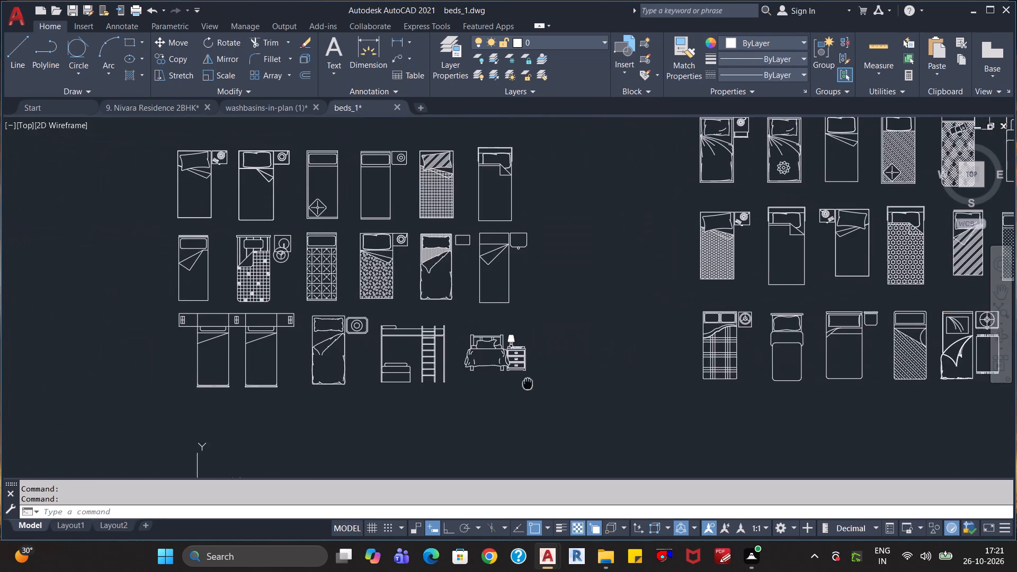
{"action": "middle_click_drag", "start_coordinate": [533, 384], "coordinate": [534, 384]}
{"action": "scroll", "coordinate": [535, 387], "scroll_direction": "down", "scroll_amount": 1}
{"action": "scroll", "coordinate": [587, 310], "scroll_direction": "up", "scroll_amount": 1}
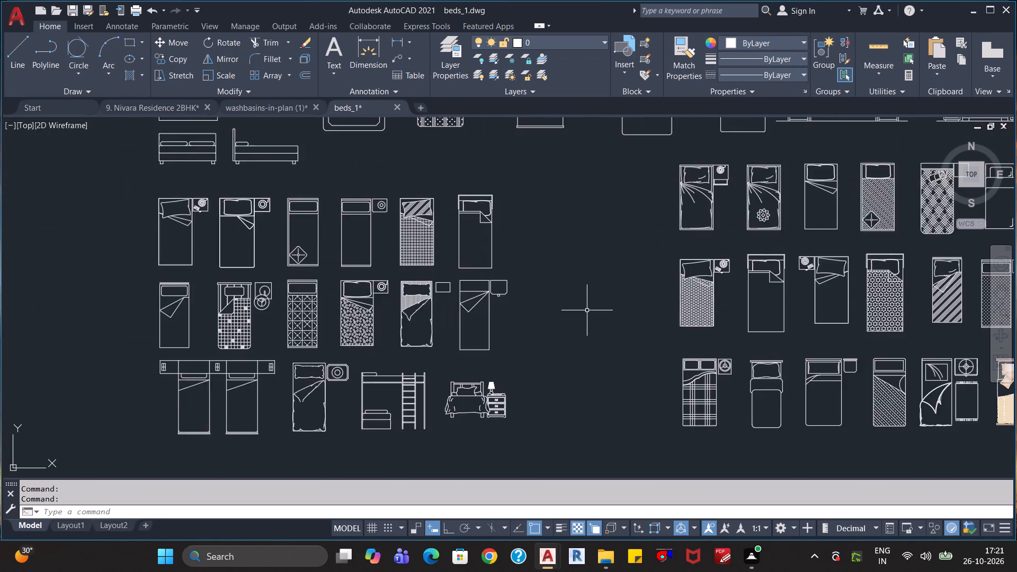
Compare the double-bed rows again, inspecting closely the bed with two bedside tables and fringed side rugs.
{"action": "scroll", "coordinate": [587, 310], "scroll_direction": "up", "scroll_amount": 1}
{"action": "middle_click_drag", "start_coordinate": [594, 284], "coordinate": [775, 383]}
{"action": "scroll", "coordinate": [745, 391], "scroll_direction": "down", "scroll_amount": 1}
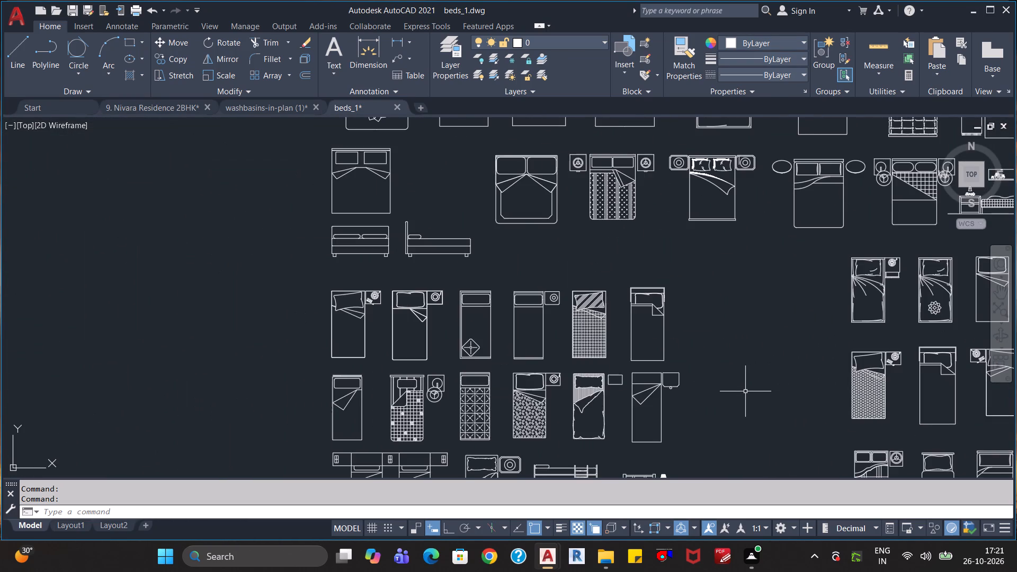
{"action": "scroll", "coordinate": [745, 391], "scroll_direction": "down", "scroll_amount": 1}
{"action": "middle_click_drag", "start_coordinate": [724, 396], "coordinate": [573, 466]}
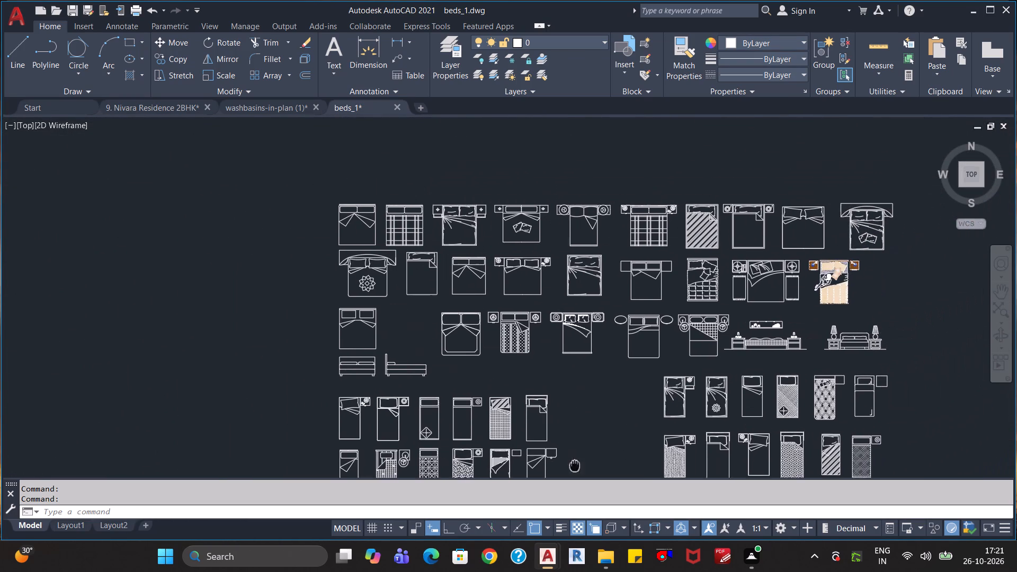
{"action": "middle_click_drag", "start_coordinate": [573, 466], "coordinate": [556, 469]}
{"action": "scroll", "coordinate": [779, 325], "scroll_direction": "up", "scroll_amount": 2}
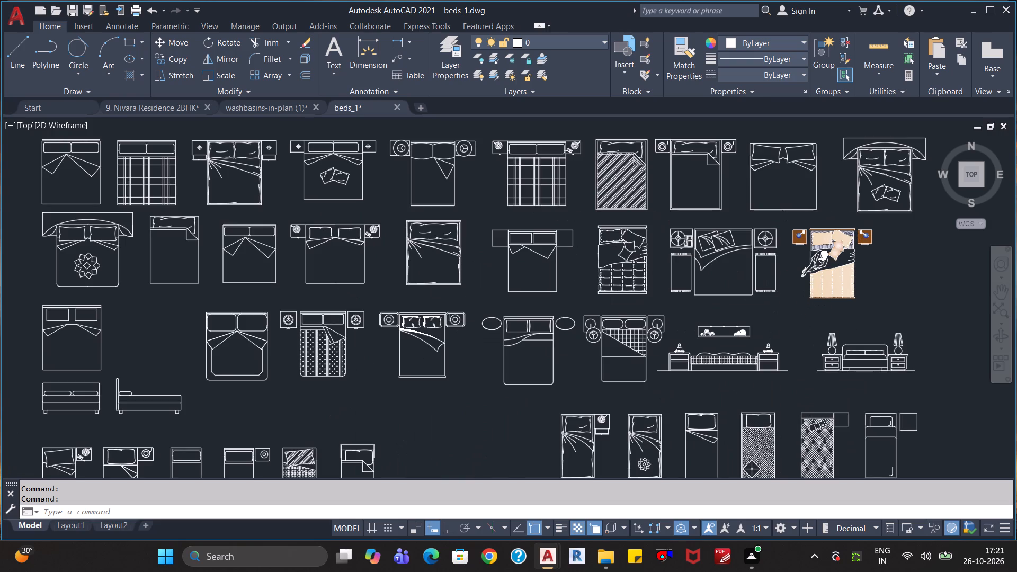
{"action": "scroll", "coordinate": [779, 325], "scroll_direction": "down", "scroll_amount": 1}
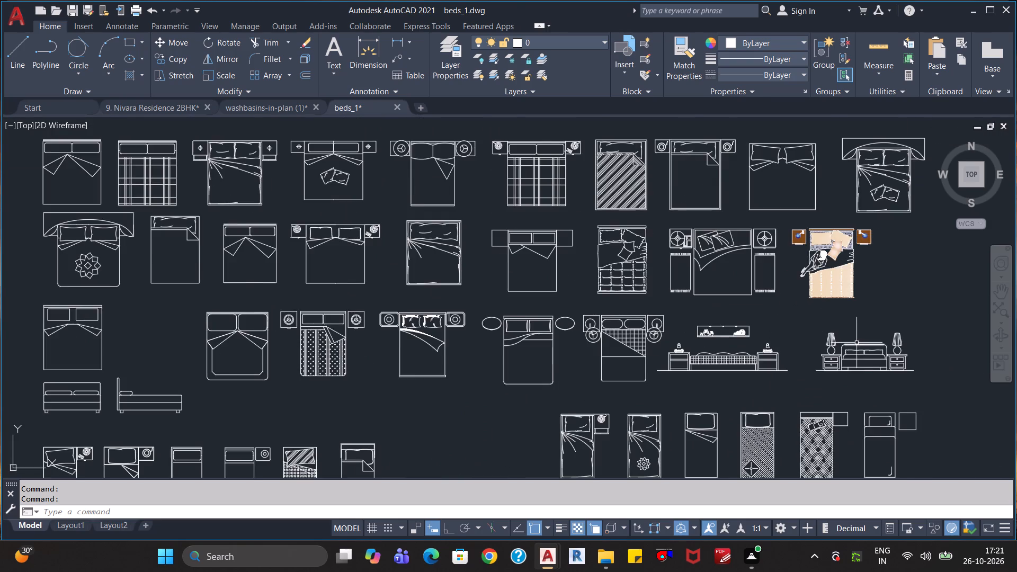
{"action": "scroll", "coordinate": [857, 343], "scroll_direction": "up", "scroll_amount": 2}
{"action": "scroll", "coordinate": [857, 343], "scroll_direction": "down", "scroll_amount": 1}
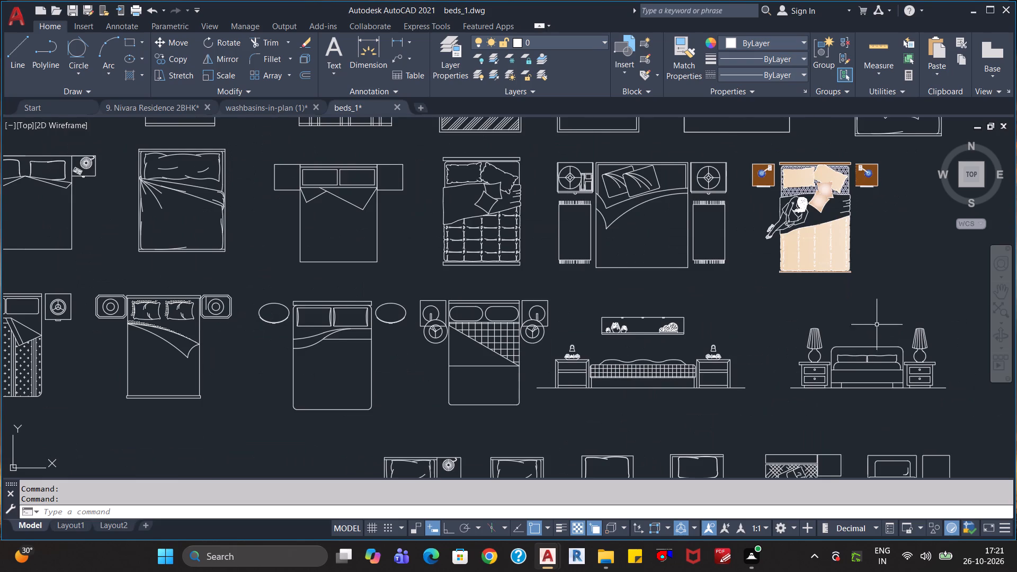
{"action": "scroll", "coordinate": [877, 313], "scroll_direction": "down", "scroll_amount": 1}
{"action": "middle_click_drag", "start_coordinate": [877, 312], "coordinate": [848, 372]}
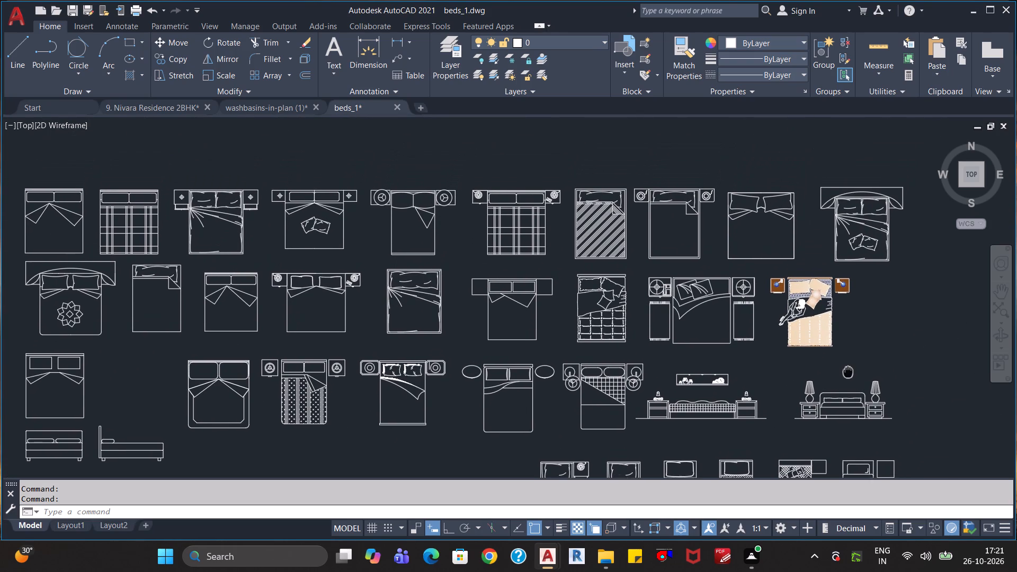
{"action": "middle_click_drag", "start_coordinate": [848, 372], "coordinate": [848, 373]}
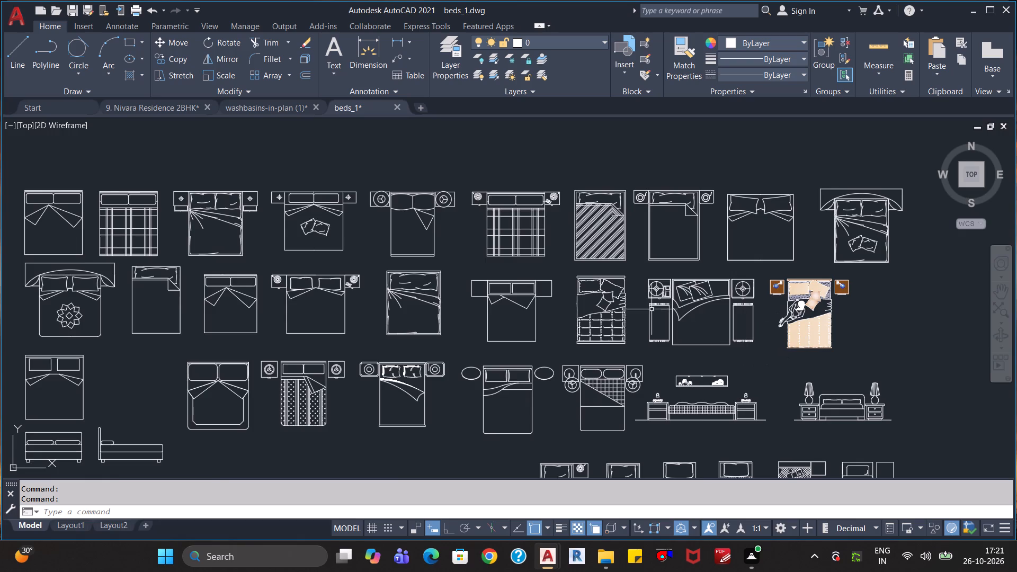
{"action": "scroll", "coordinate": [646, 297], "scroll_direction": "up", "scroll_amount": 3}
{"action": "scroll", "coordinate": [726, 296], "scroll_direction": "down", "scroll_amount": 2}
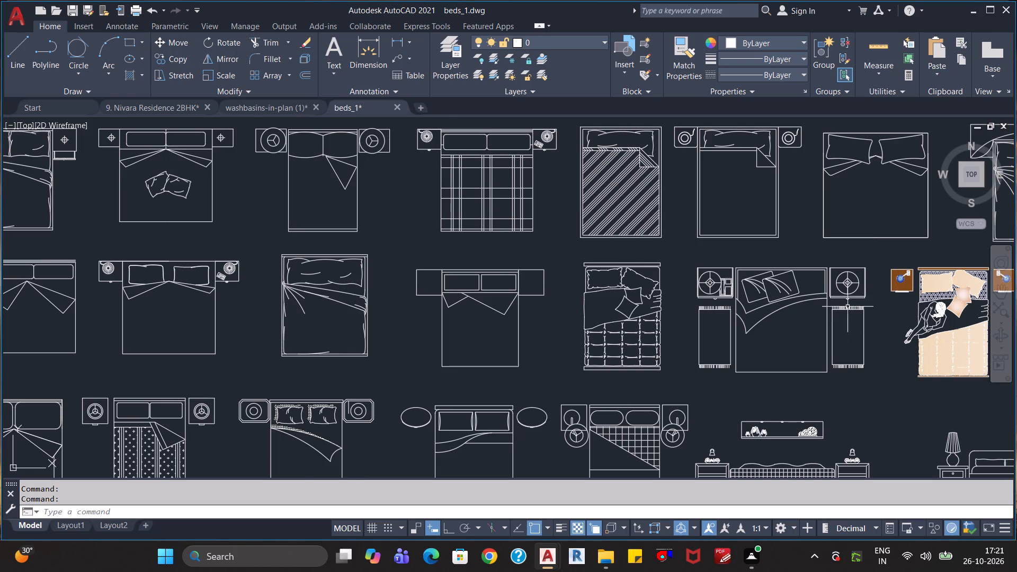
{"action": "scroll", "coordinate": [855, 290], "scroll_direction": "up", "scroll_amount": 2}
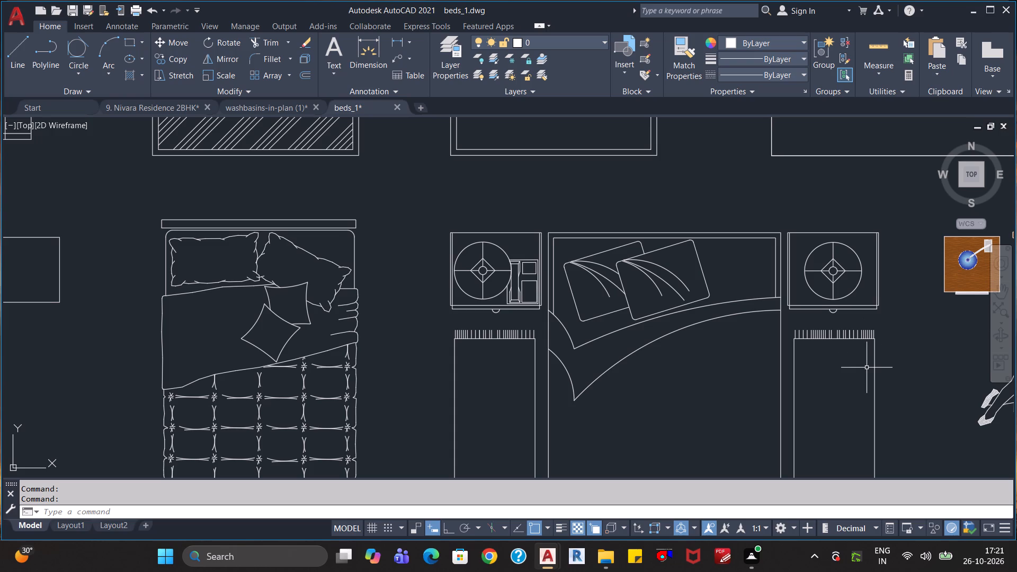
{"action": "scroll", "coordinate": [867, 369], "scroll_direction": "down", "scroll_amount": 1}
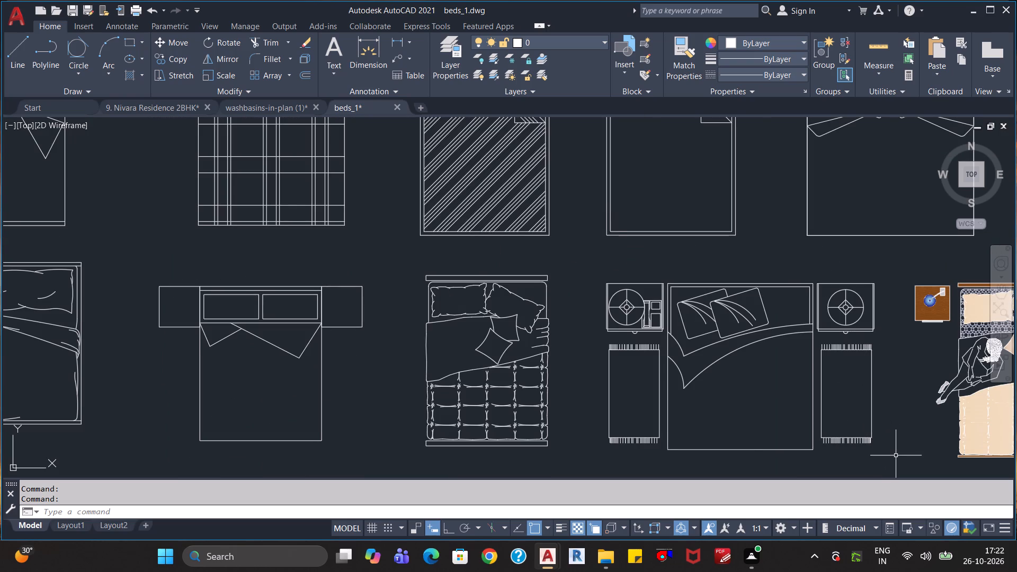
Copy the double bed with two lamp-topped bedside tables and two fringed side rugs.
{"action": "scroll", "coordinate": [896, 455], "scroll_direction": "down", "scroll_amount": 1}
{"action": "left_click", "coordinate": [896, 460]}
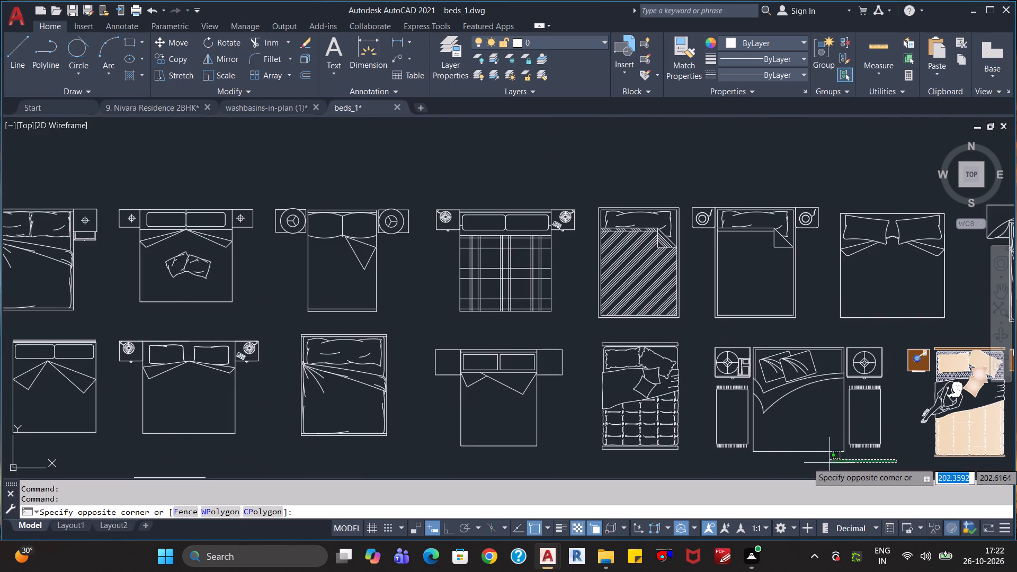
{"action": "left_click", "coordinate": [704, 340]}
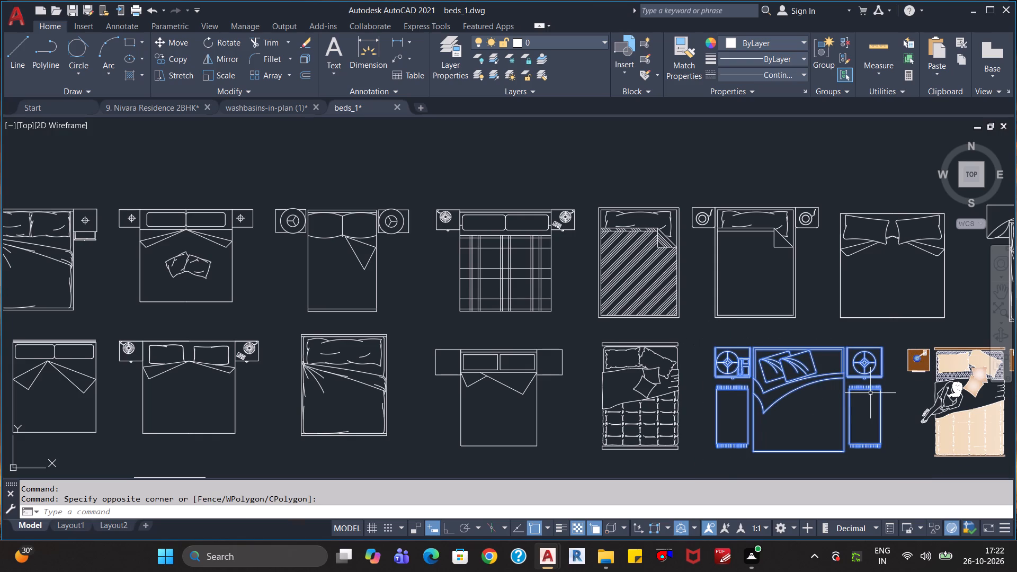
{"action": "key", "text": "ctrl+c"}
Switch to the Nivara Residence 2BHK drawing and paste the double bed set outside the plan, east of the staircase.
{"action": "key", "text": "alt+Tab"}
{"action": "key", "text": "alt+Tab"}
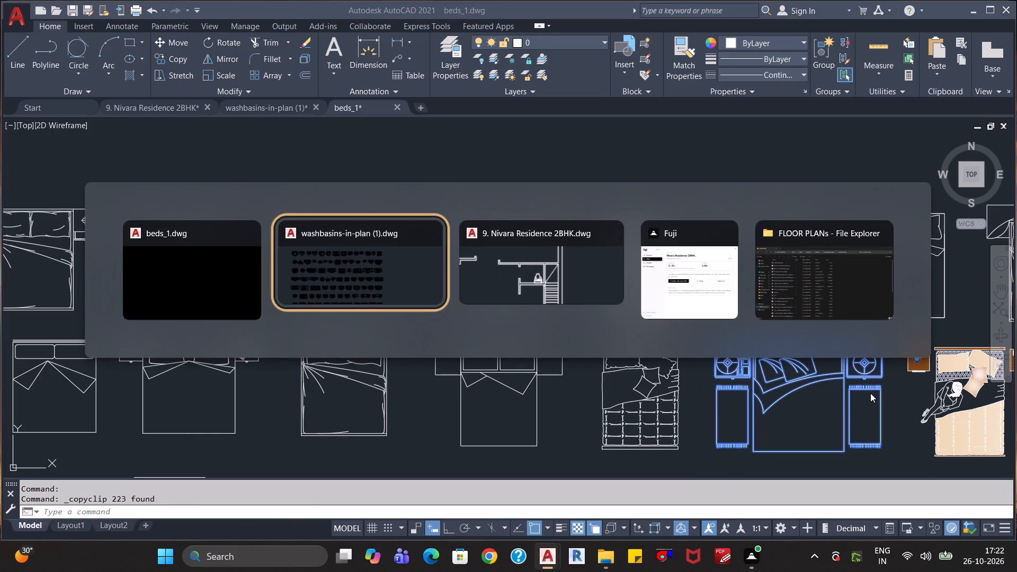
{"action": "key", "text": "alt+Tab"}
{"action": "scroll", "coordinate": [841, 375], "scroll_direction": "down", "scroll_amount": 2}
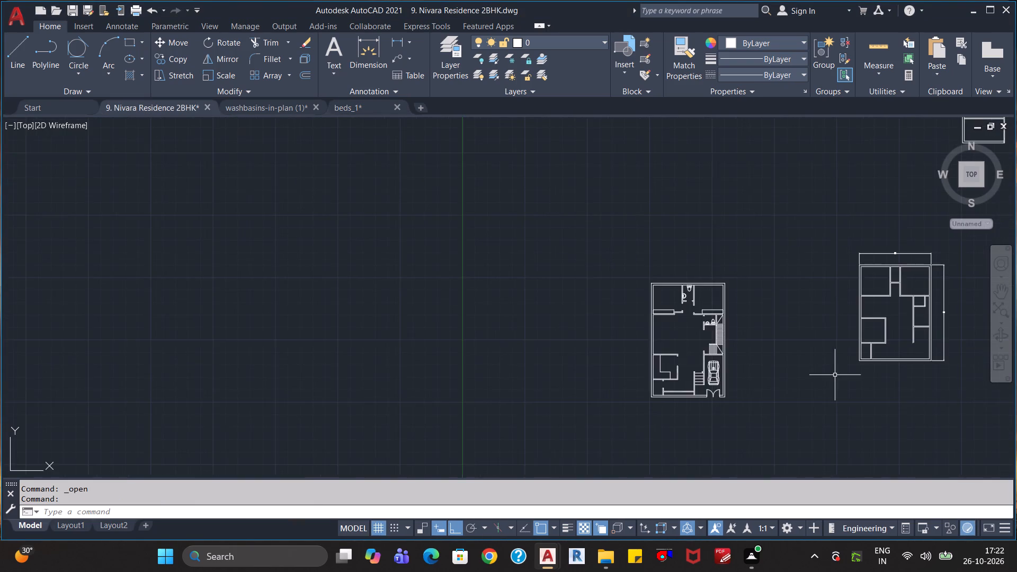
{"action": "scroll", "coordinate": [835, 375], "scroll_direction": "down", "scroll_amount": 1}
{"action": "key", "text": "ctrl+v"}
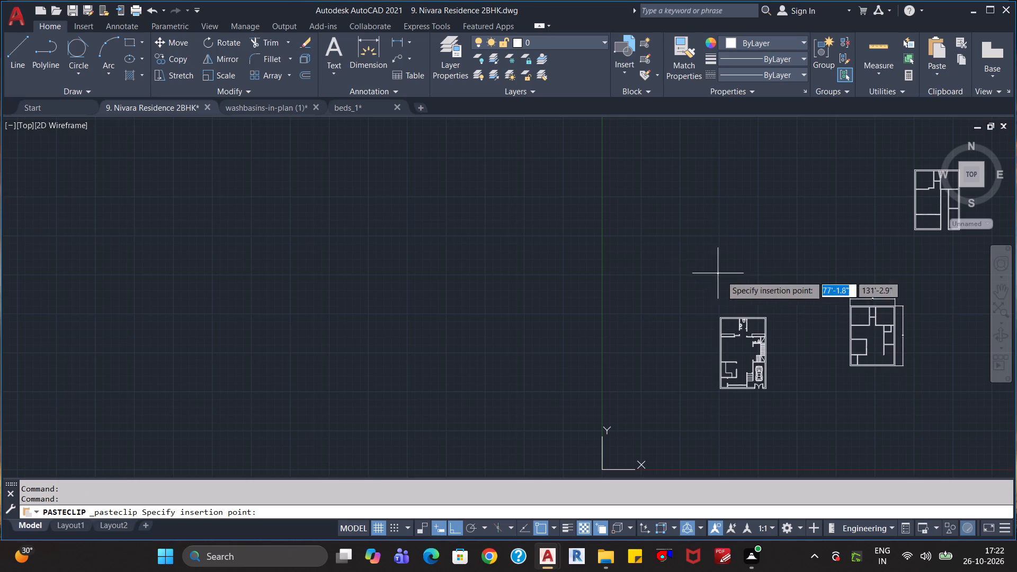
{"action": "scroll", "coordinate": [785, 346], "scroll_direction": "up", "scroll_amount": 9}
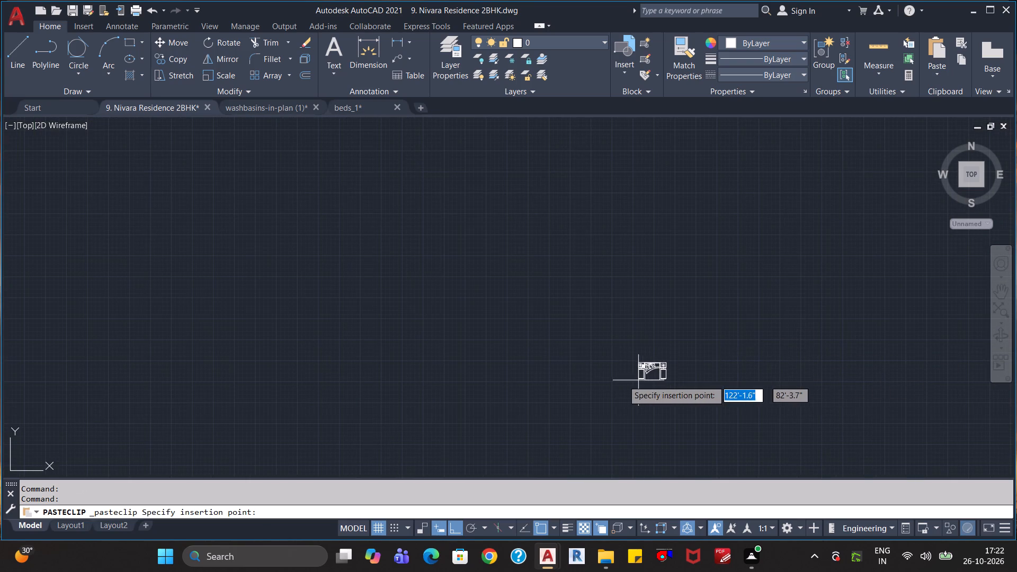
{"action": "scroll", "coordinate": [616, 380], "scroll_direction": "down", "scroll_amount": 3}
{"action": "middle_click_drag", "start_coordinate": [467, 354], "coordinate": [562, 363]}
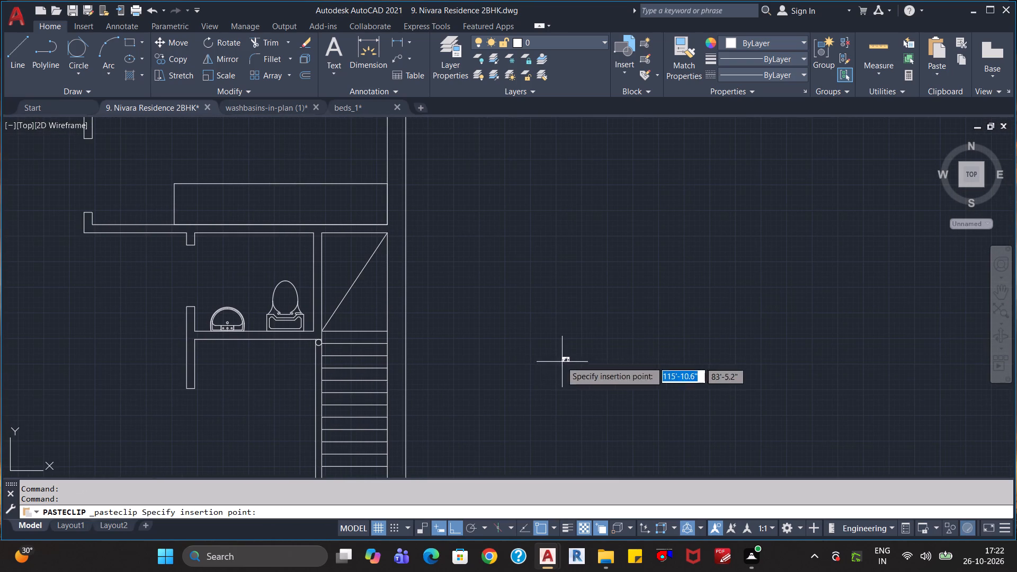
{"action": "scroll", "coordinate": [626, 343], "scroll_direction": "up", "scroll_amount": 1}
{"action": "left_click", "coordinate": [697, 338]}
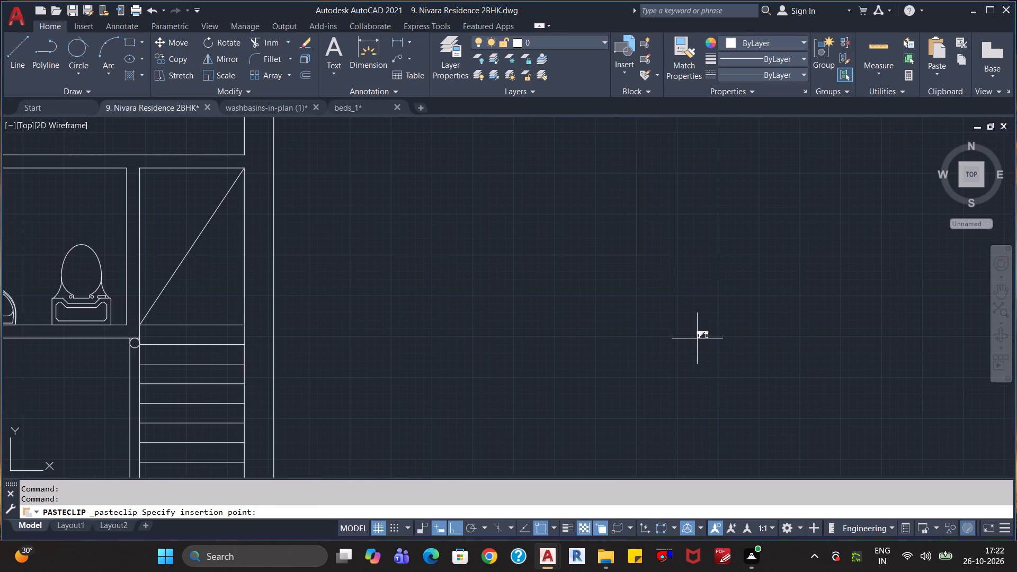
Scale up the tiny pasted bed set freehand from a base point on the set.
{"action": "left_click", "coordinate": [735, 349]}
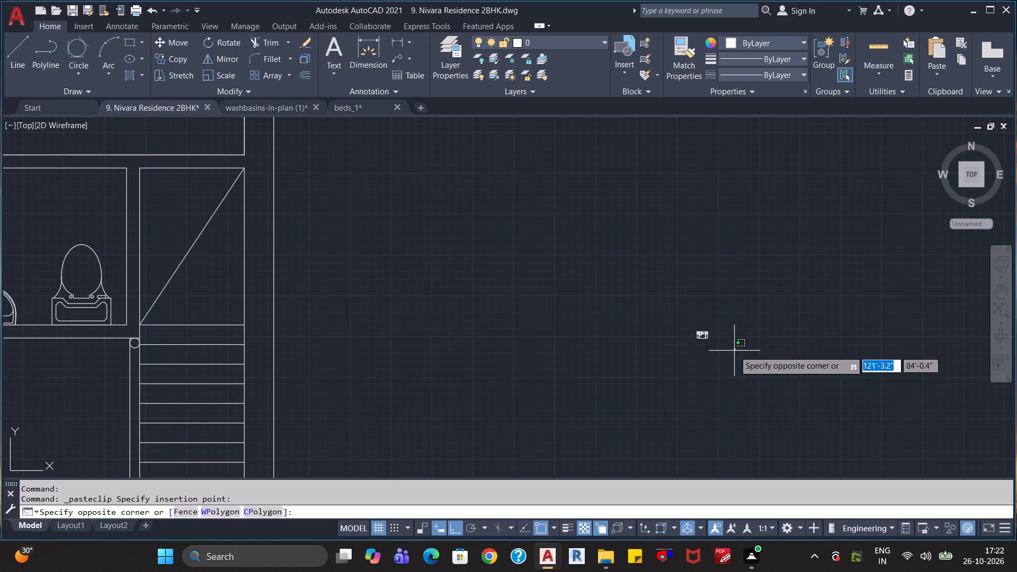
{"action": "left_click", "coordinate": [682, 311]}
{"action": "type", "text": "sc"}
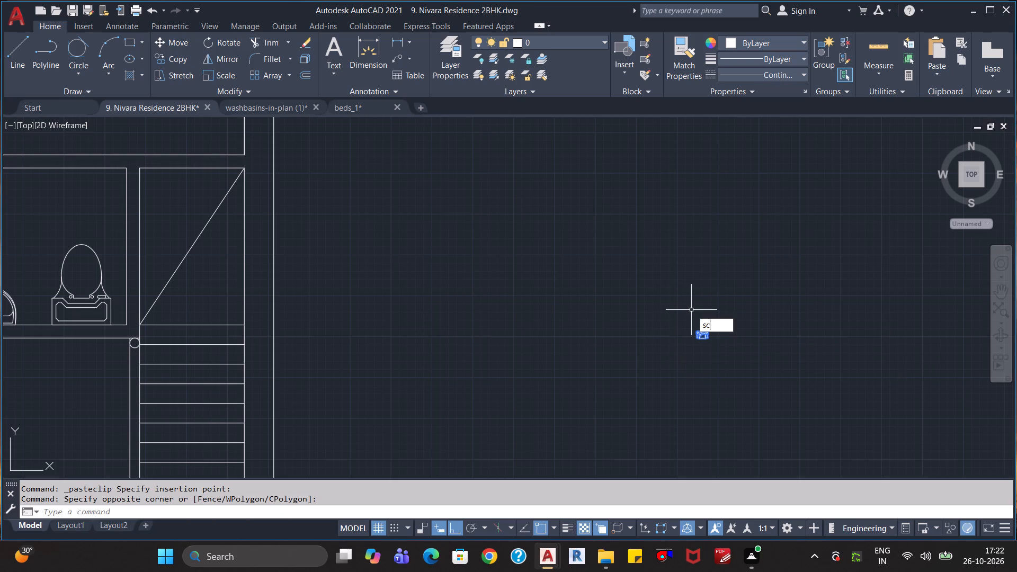
{"action": "key", "text": "Return"}
{"action": "left_click", "coordinate": [701, 333]}
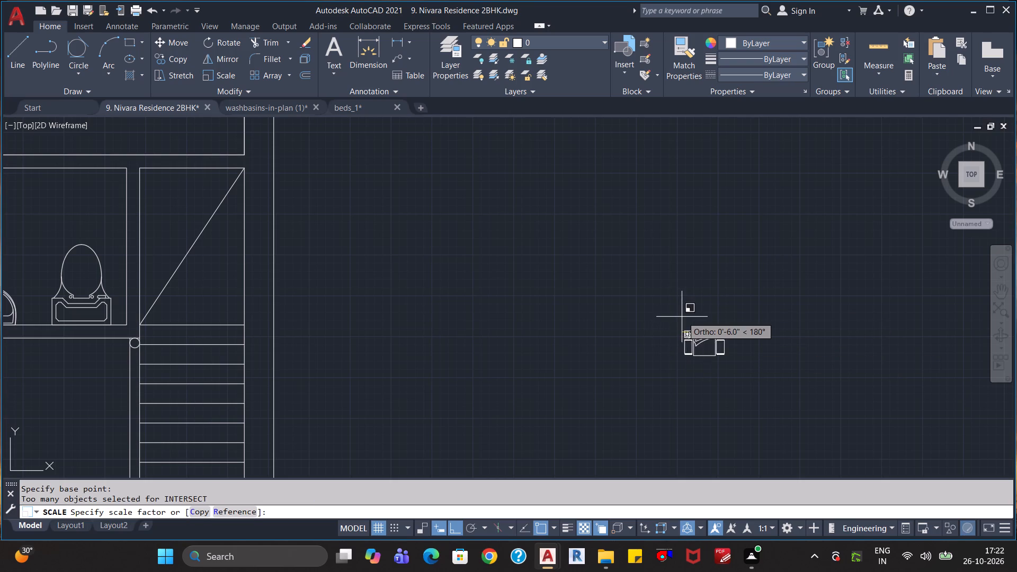
{"action": "left_click", "coordinate": [616, 281]}
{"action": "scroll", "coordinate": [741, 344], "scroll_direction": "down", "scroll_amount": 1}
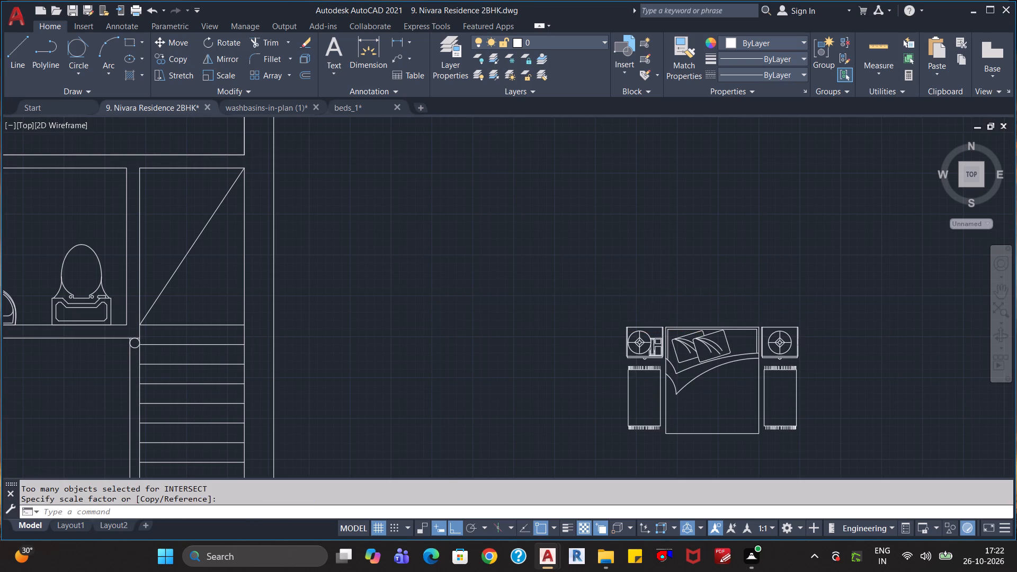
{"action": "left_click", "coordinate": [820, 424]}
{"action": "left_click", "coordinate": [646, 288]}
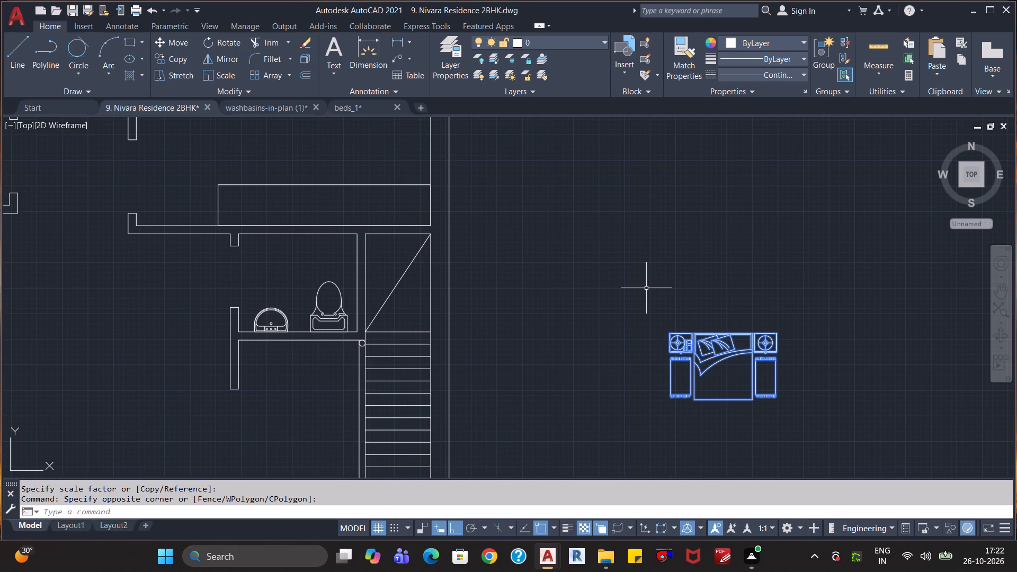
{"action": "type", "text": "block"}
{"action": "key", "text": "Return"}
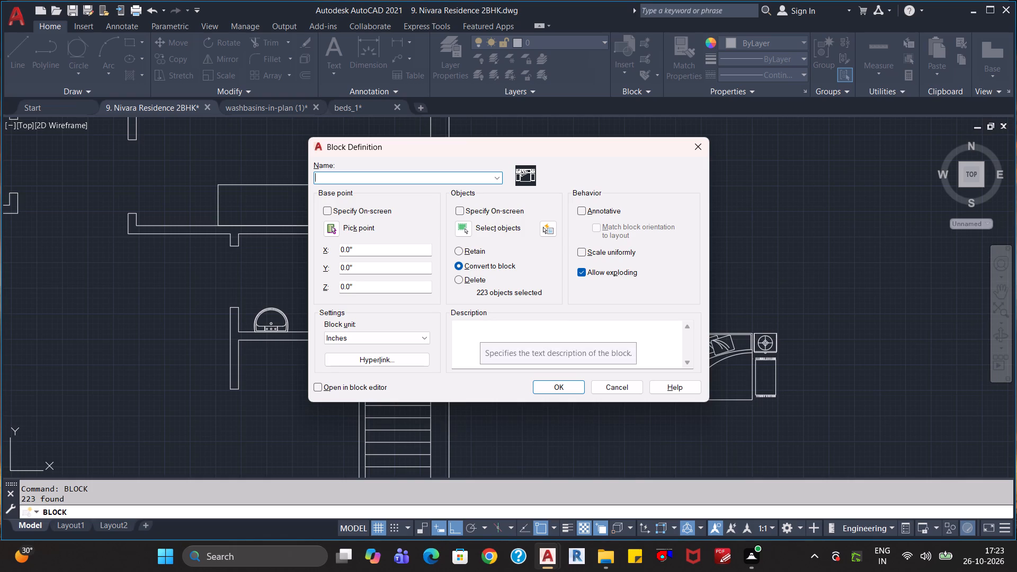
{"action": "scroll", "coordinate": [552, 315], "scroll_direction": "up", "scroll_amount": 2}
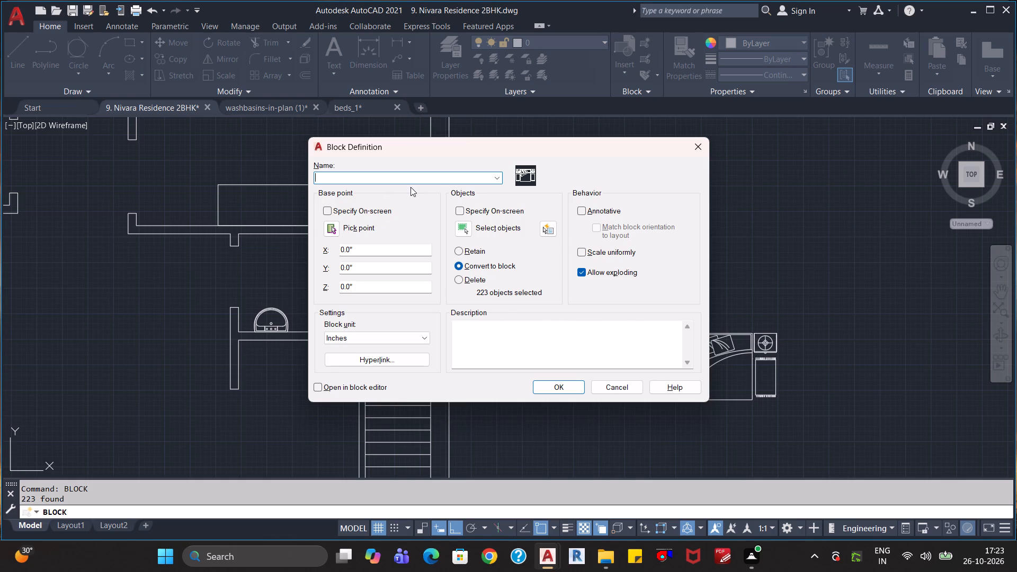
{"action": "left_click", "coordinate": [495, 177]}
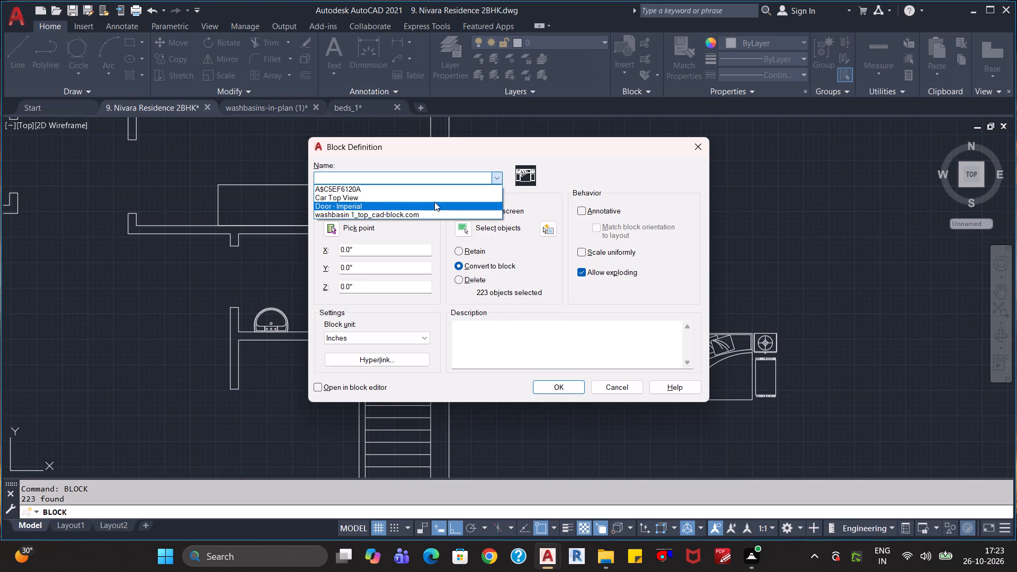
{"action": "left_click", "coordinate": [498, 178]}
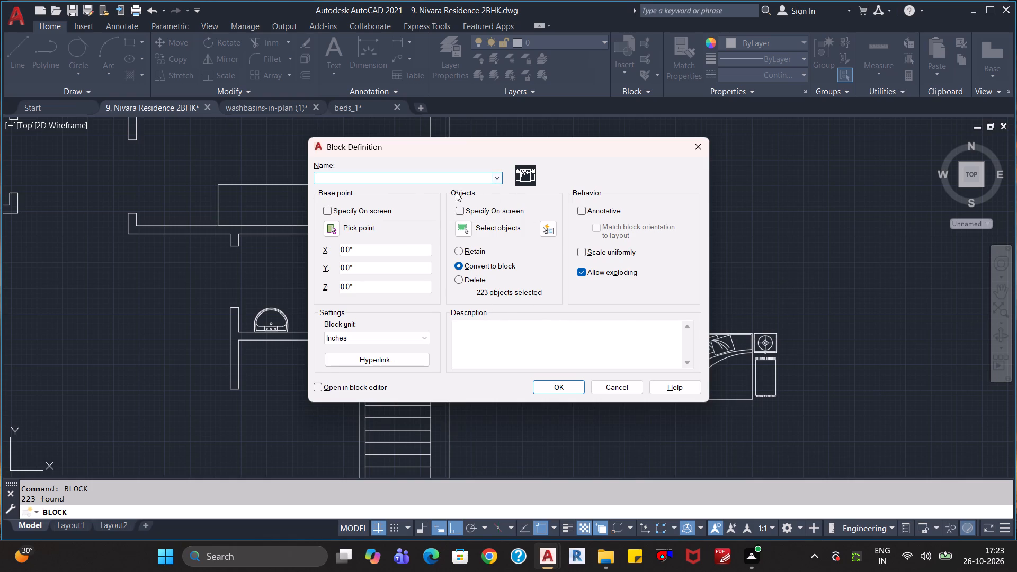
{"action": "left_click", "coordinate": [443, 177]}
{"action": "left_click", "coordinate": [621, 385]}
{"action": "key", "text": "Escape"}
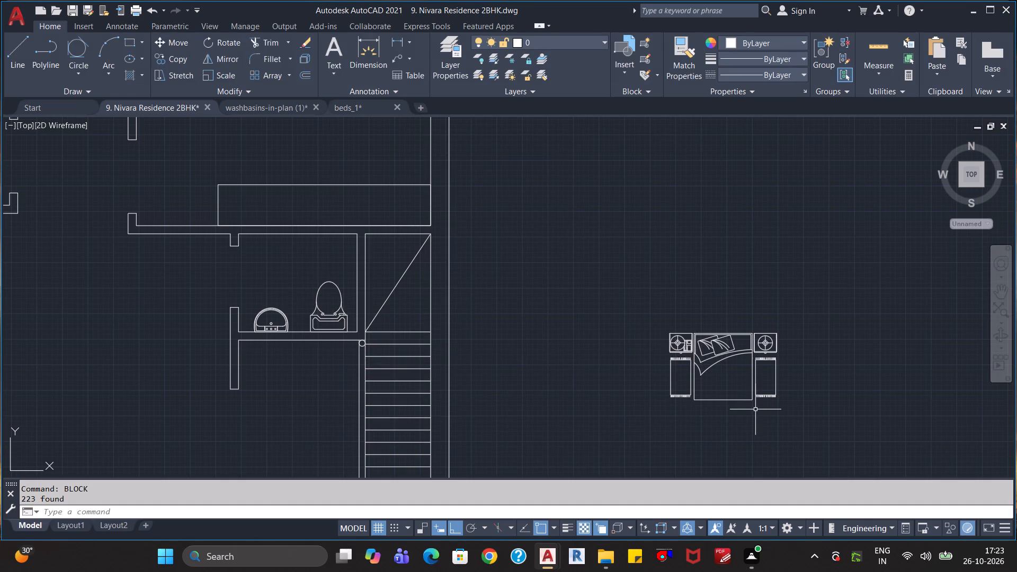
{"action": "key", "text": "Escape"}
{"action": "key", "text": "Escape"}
Erase the fringed rug on the east side of the double bed, including its fringe lines at both ends.
{"action": "left_click", "coordinate": [774, 379]}
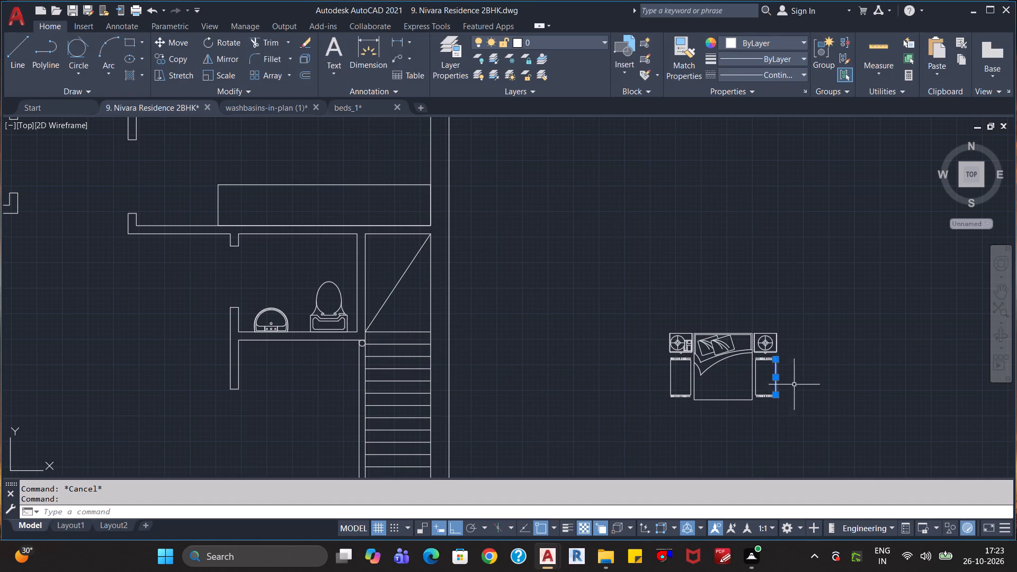
{"action": "key", "text": "Escape"}
{"action": "key", "text": "Escape"}
{"action": "scroll", "coordinate": [800, 387], "scroll_direction": "up", "scroll_amount": 4}
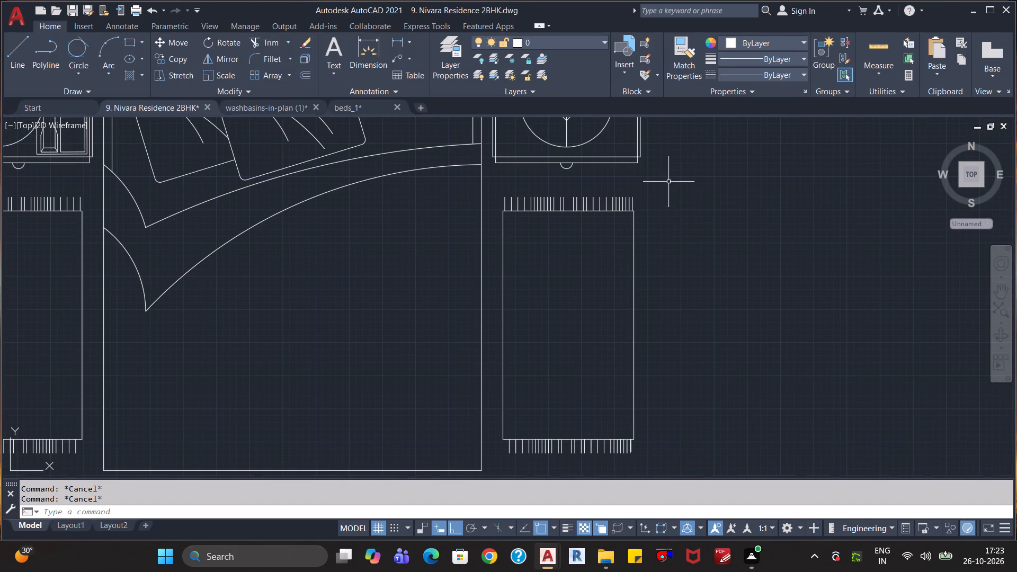
{"action": "left_click", "coordinate": [668, 182]}
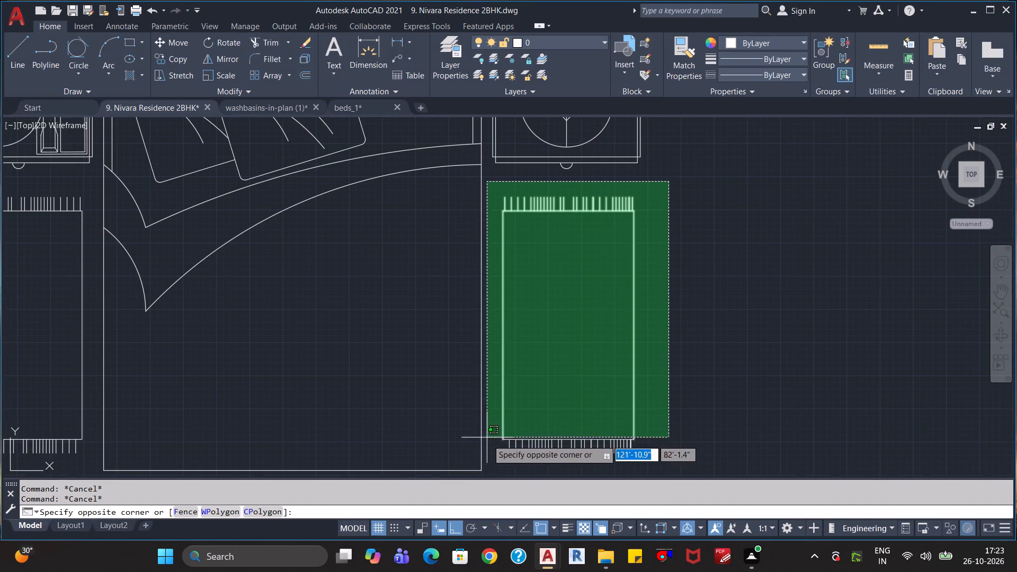
{"action": "left_click", "coordinate": [497, 461]}
{"action": "key", "text": "Delete"}
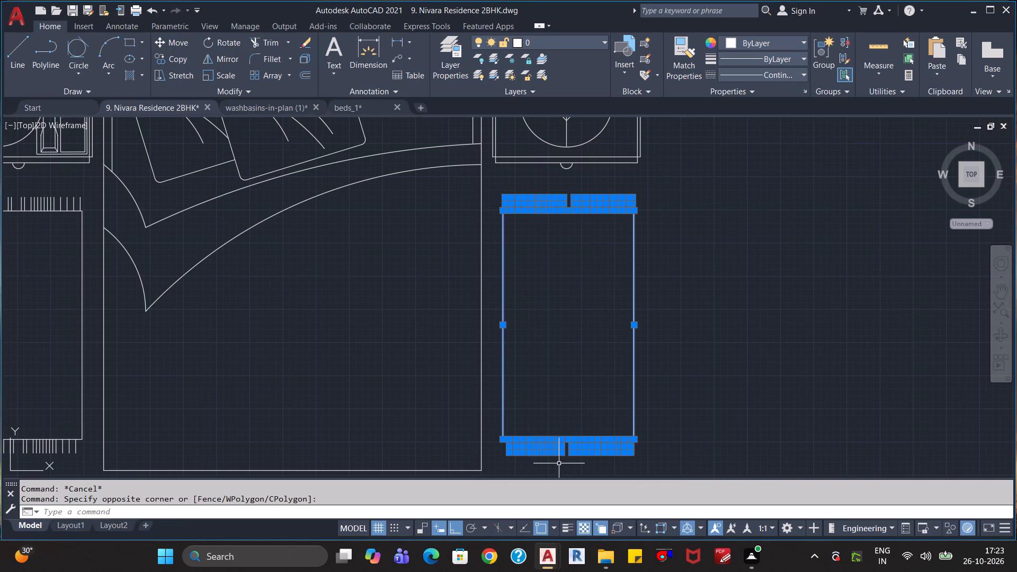
{"action": "key", "text": "Delete"}
Erase the remaining fringed rug on the west side of the double bed.
{"action": "scroll", "coordinate": [689, 423], "scroll_direction": "down", "scroll_amount": 2}
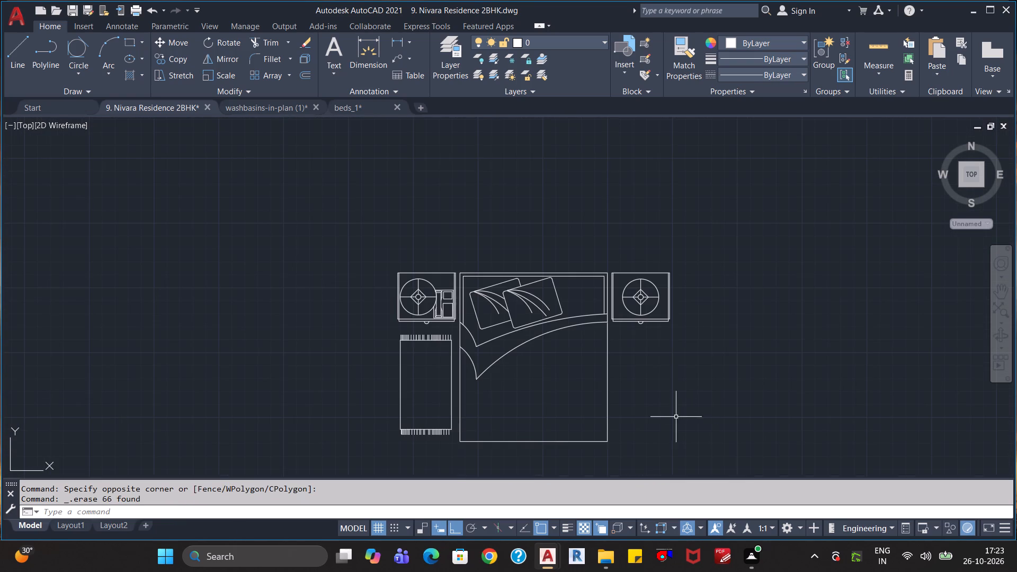
{"action": "middle_click_drag", "start_coordinate": [673, 415], "coordinate": [745, 399]}
{"action": "scroll", "coordinate": [485, 429], "scroll_direction": "up", "scroll_amount": 3}
{"action": "scroll", "coordinate": [504, 402], "scroll_direction": "down", "scroll_amount": 1}
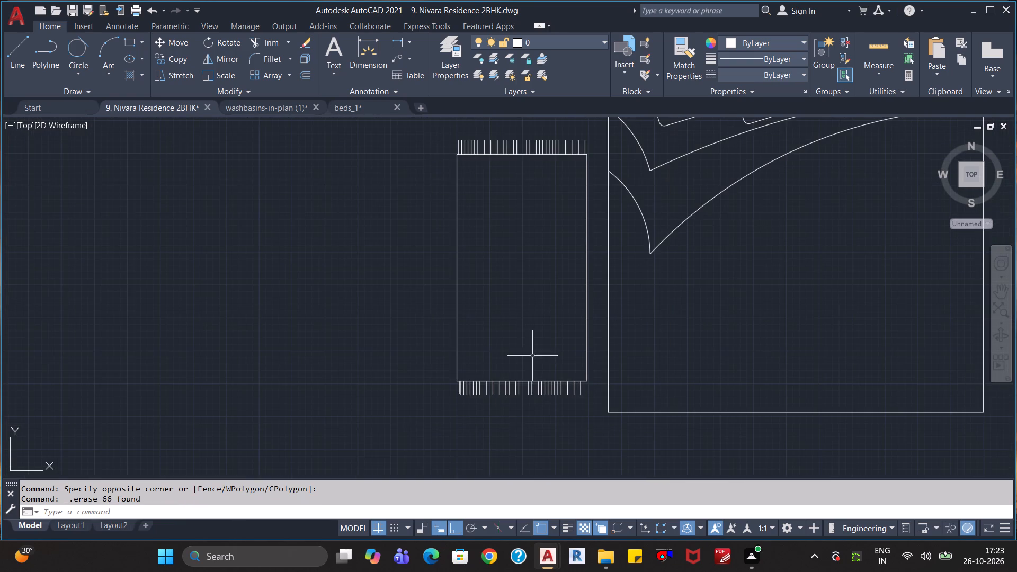
{"action": "scroll", "coordinate": [566, 254], "scroll_direction": "down", "scroll_amount": 2}
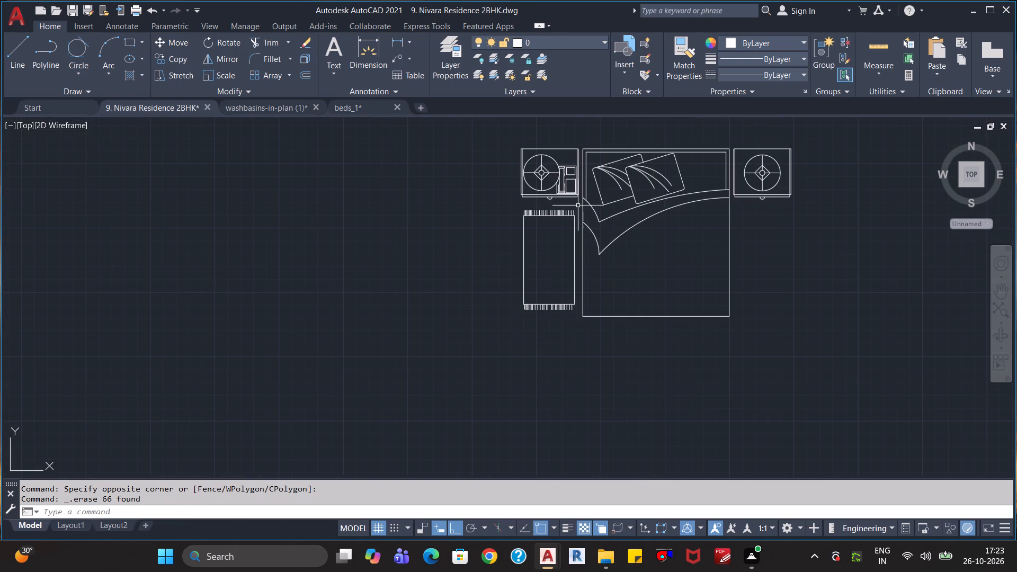
{"action": "left_click", "coordinate": [578, 204]}
{"action": "left_click", "coordinate": [509, 324]}
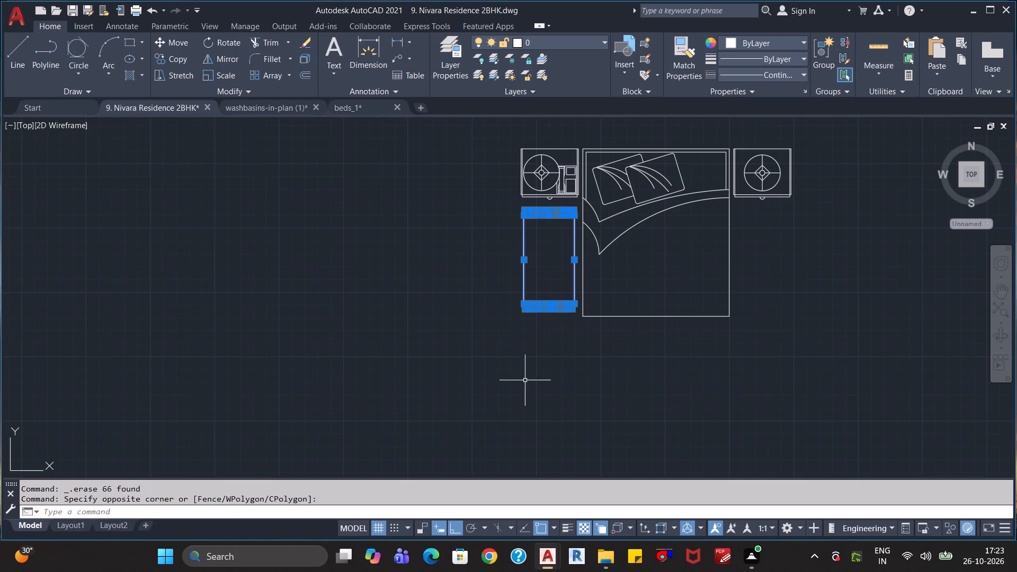
{"action": "key", "text": "Delete"}
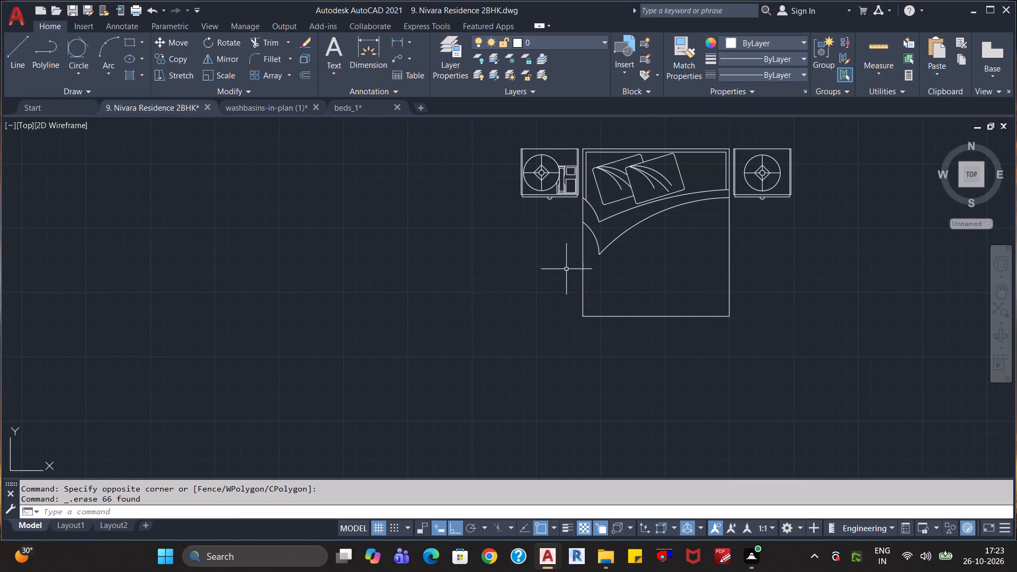
Erase the cross lines, diamond and small centre circle inside the west bedside table's lamp, keeping its outer circle.
{"action": "middle_click_drag", "start_coordinate": [565, 245], "coordinate": [535, 387]}
{"action": "scroll", "coordinate": [528, 353], "scroll_direction": "up", "scroll_amount": 3}
{"action": "scroll", "coordinate": [524, 351], "scroll_direction": "down", "scroll_amount": 1}
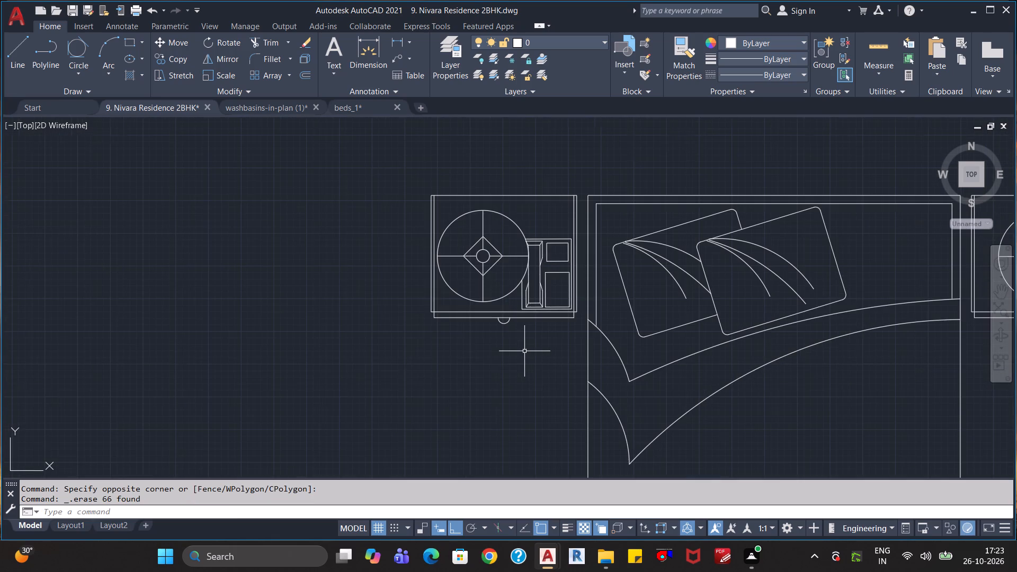
{"action": "scroll", "coordinate": [516, 351], "scroll_direction": "up", "scroll_amount": 1}
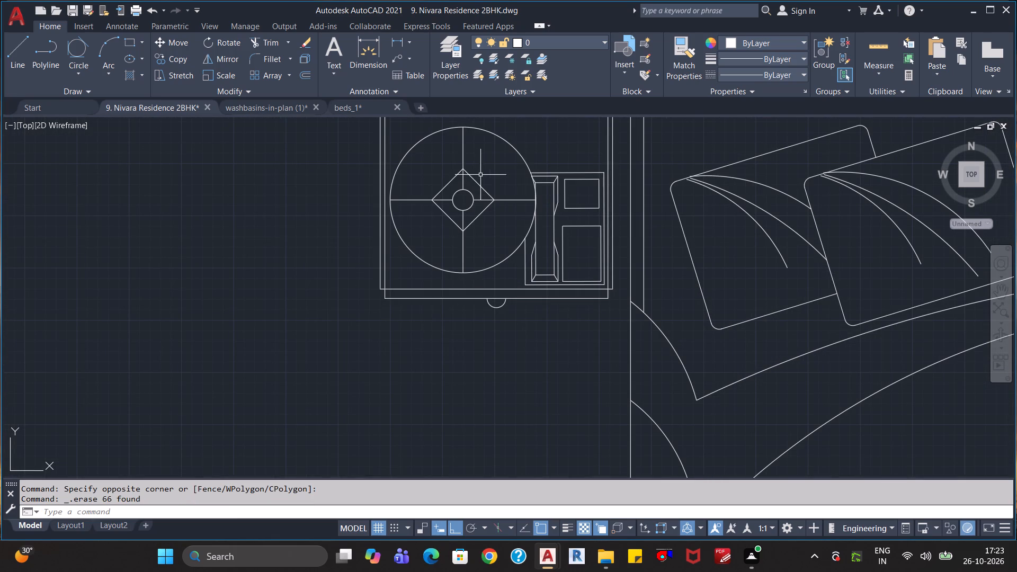
{"action": "left_click", "coordinate": [478, 165]}
{"action": "left_click", "coordinate": [436, 236]}
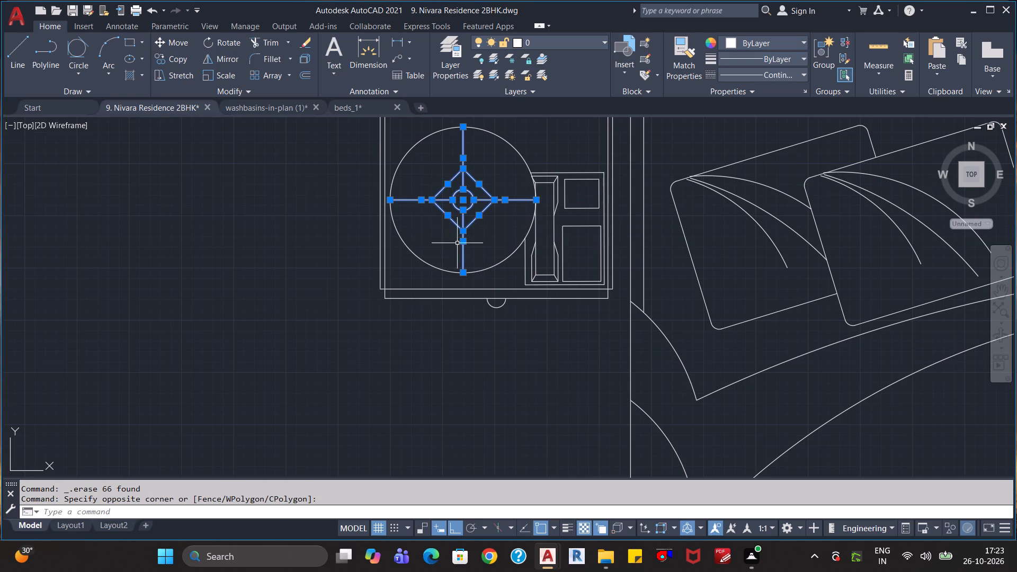
{"action": "key", "text": "Delete"}
Erase the cross lines, diamond and small centre circle inside the east bedside table's lamp, keeping its outer circle.
{"action": "scroll", "coordinate": [490, 243], "scroll_direction": "down", "scroll_amount": 1}
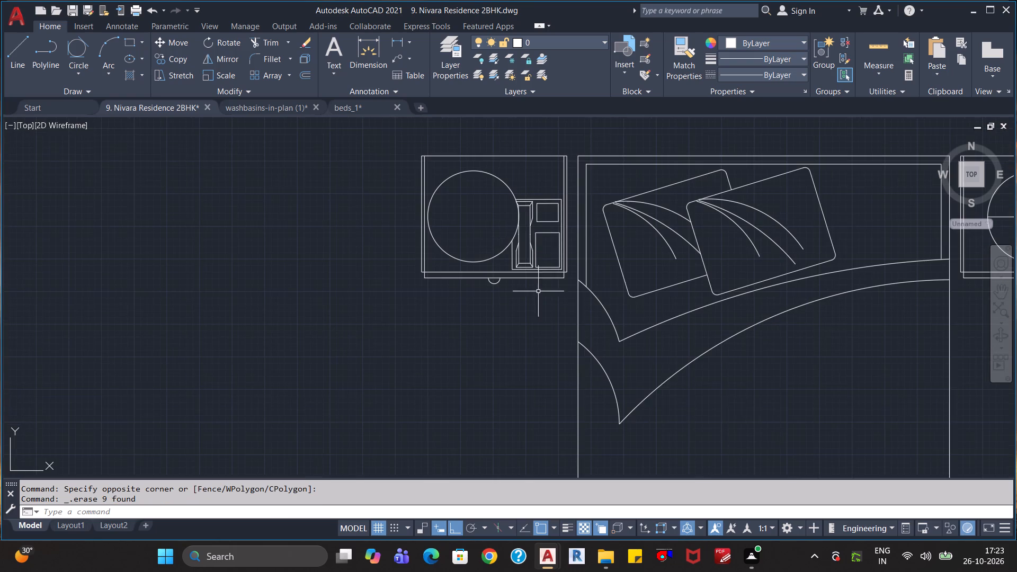
{"action": "middle_click_drag", "start_coordinate": [833, 421], "coordinate": [632, 436]}
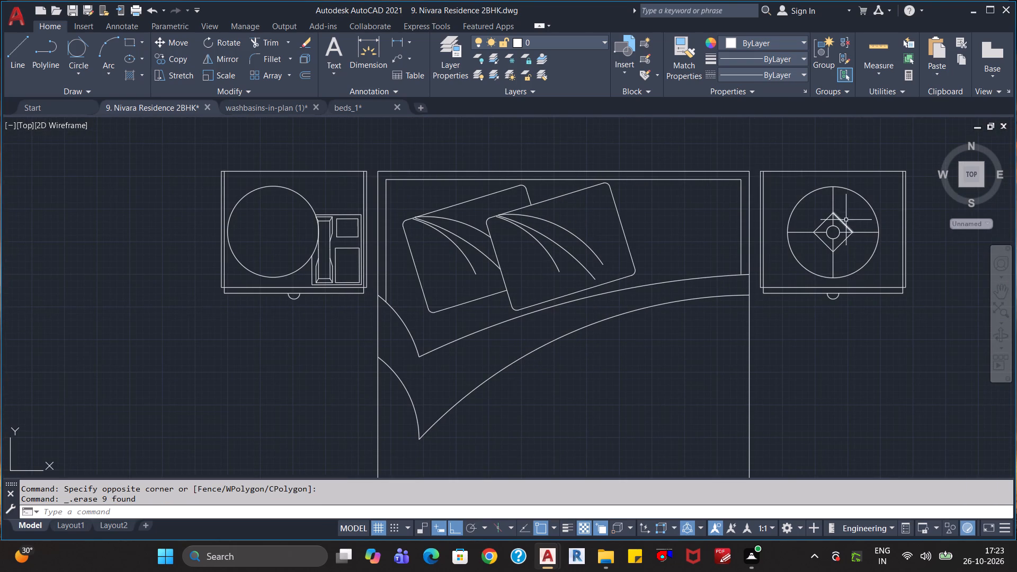
{"action": "left_click", "coordinate": [853, 207]}
{"action": "left_click", "coordinate": [804, 255]}
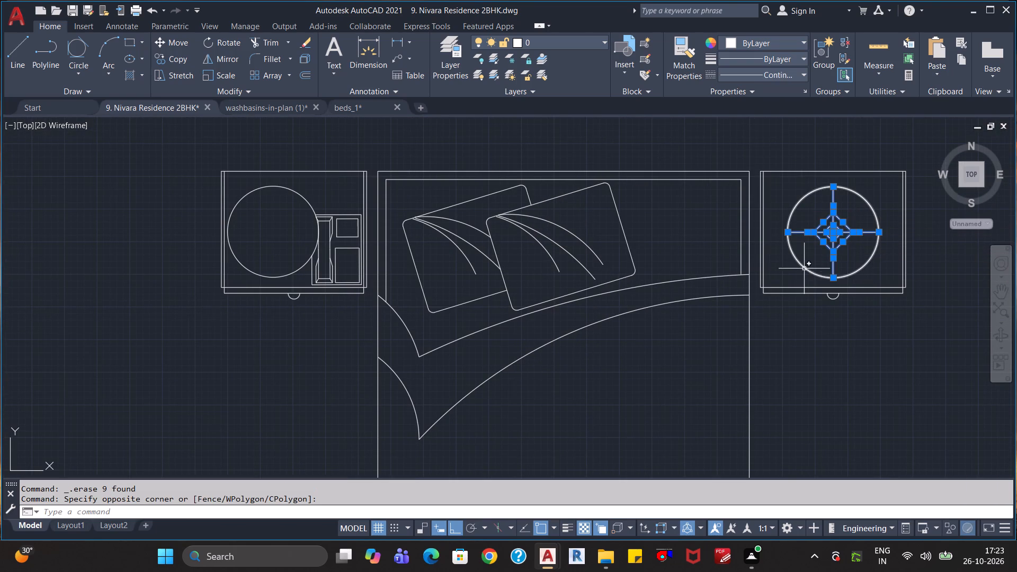
{"action": "key", "text": "Home"}
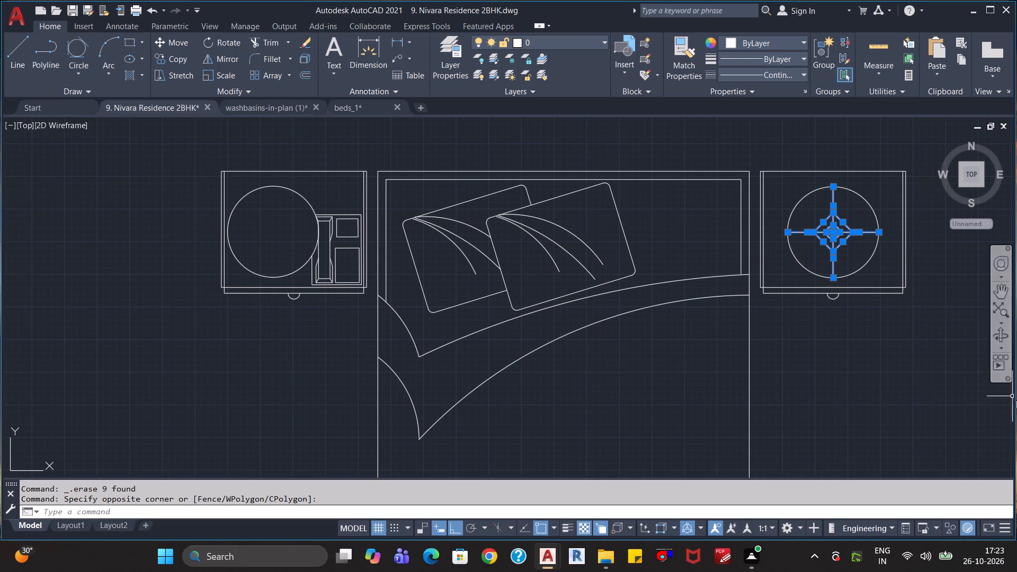
{"action": "key", "text": "Delete"}
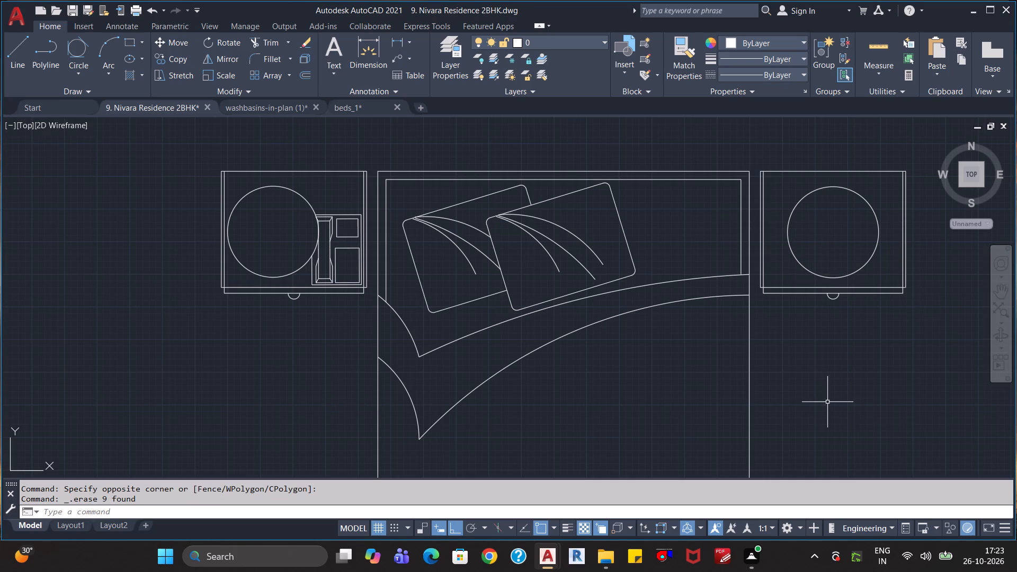
{"action": "key", "text": "Escape"}
{"action": "key", "text": "Escape"}
Offset the east bedside table's lamp circle inward by about 0.8" using the Through option.
{"action": "key", "text": "o"}
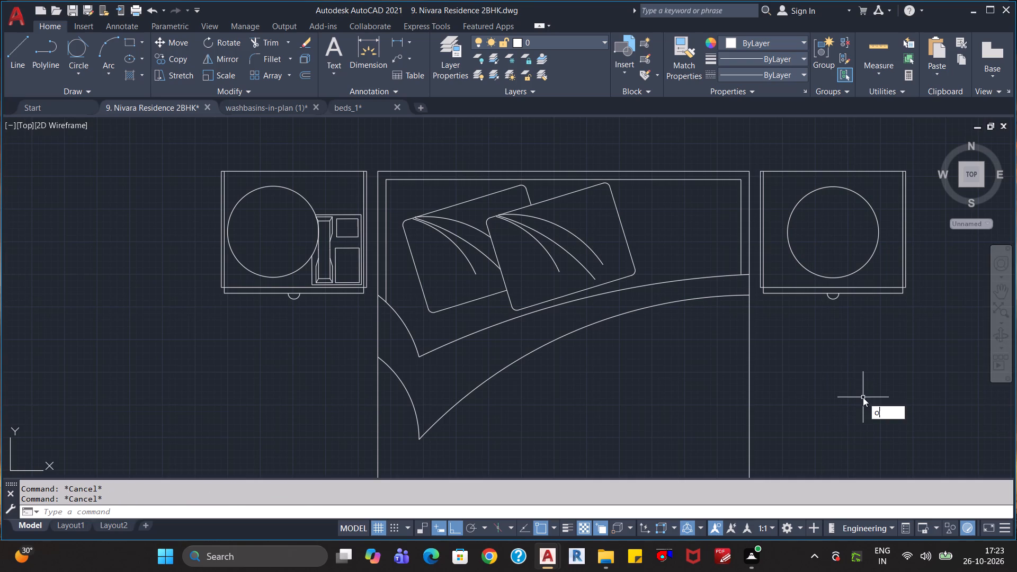
{"action": "key", "text": "Return"}
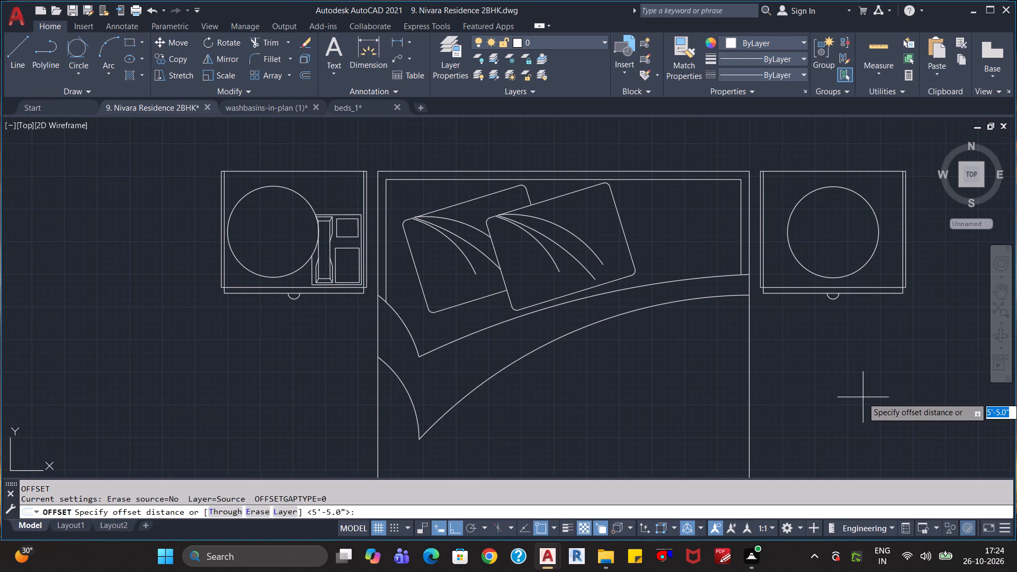
{"action": "key", "text": "t"}
{"action": "key", "text": "Return"}
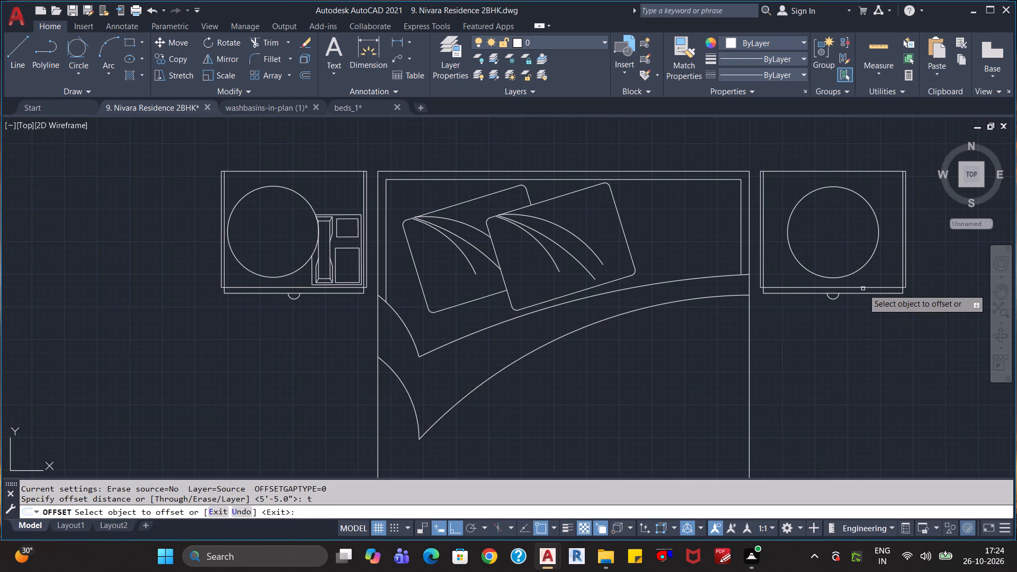
{"action": "left_click", "coordinate": [863, 264]}
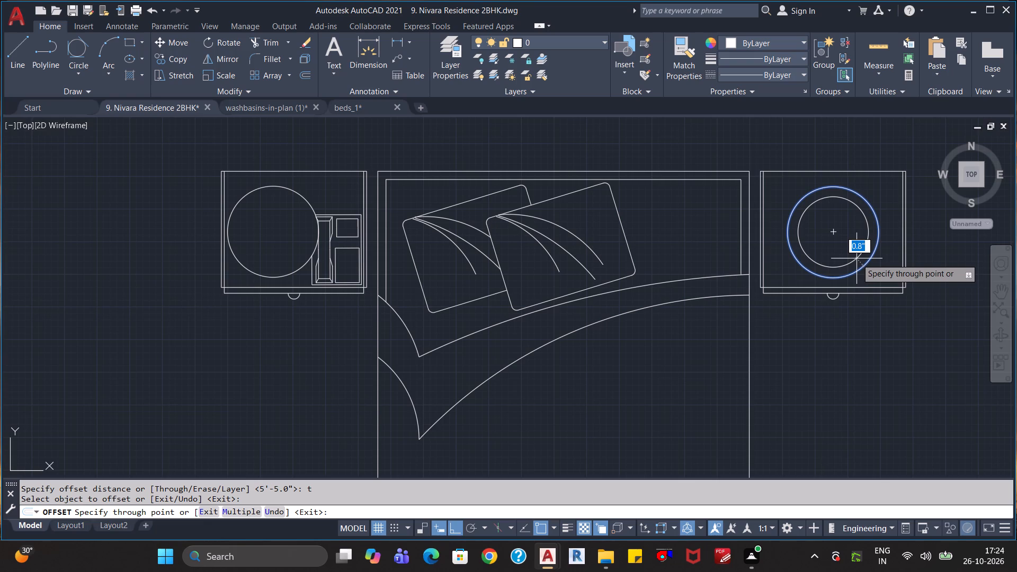
{"action": "left_click", "coordinate": [857, 258]}
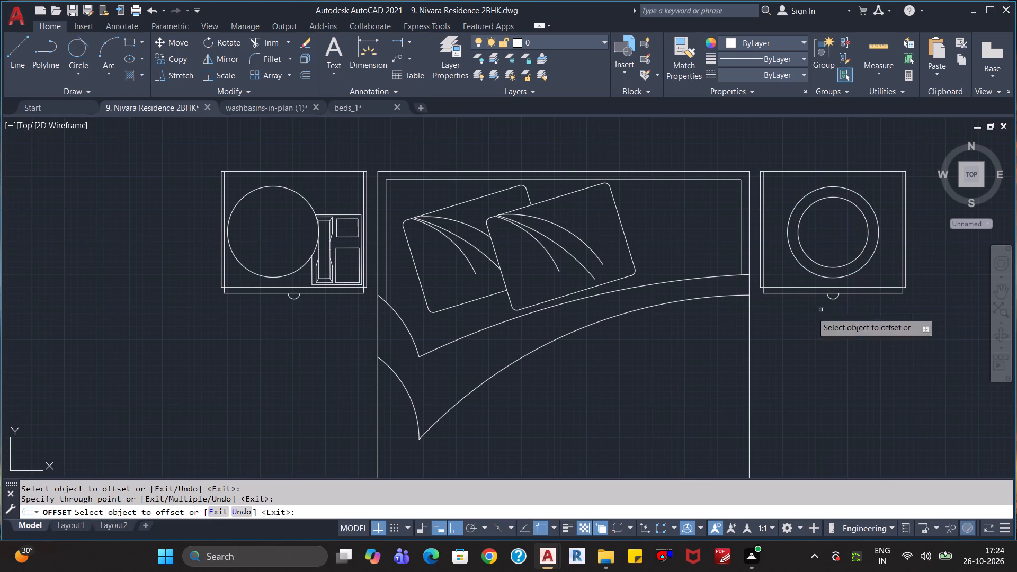
Offset the west bedside table's lamp circle inward through a freely picked point.
{"action": "left_click", "coordinate": [292, 273]}
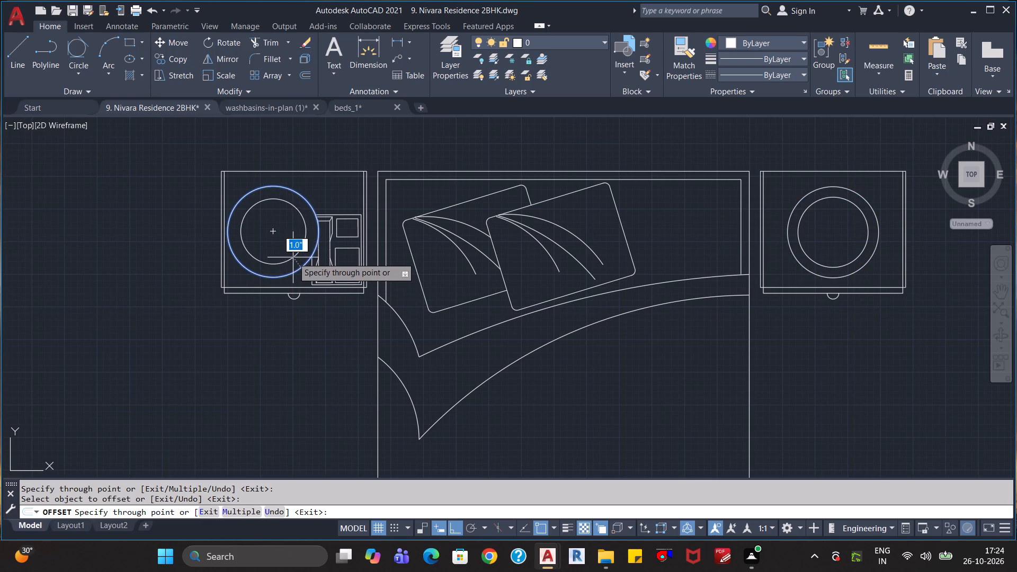
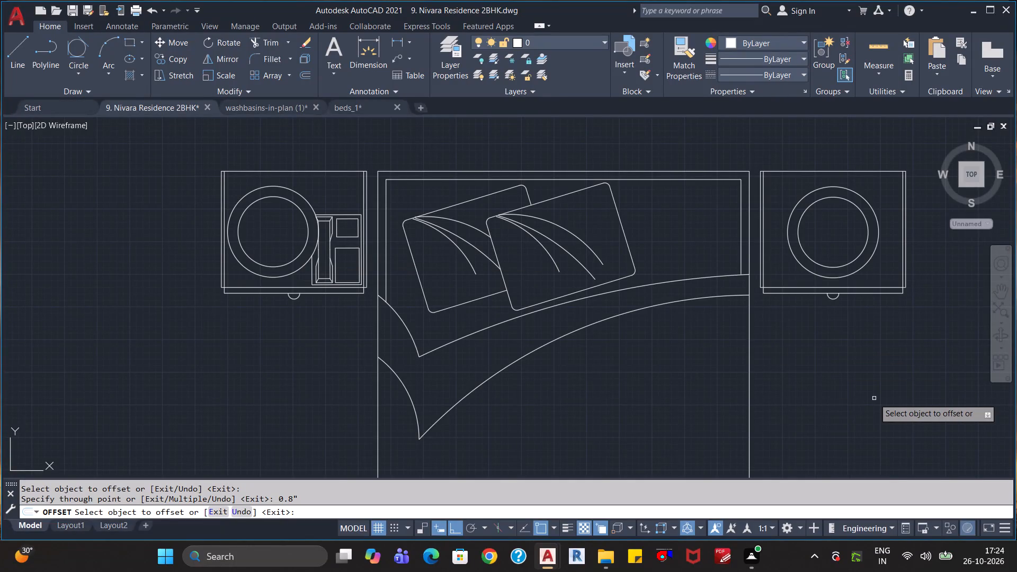
Finish the lamp circle offsets and save the drawing.
{"action": "key", "text": "Escape"}
{"action": "key", "text": "Escape"}
{"action": "scroll", "coordinate": [844, 390], "scroll_direction": "down", "scroll_amount": 1}
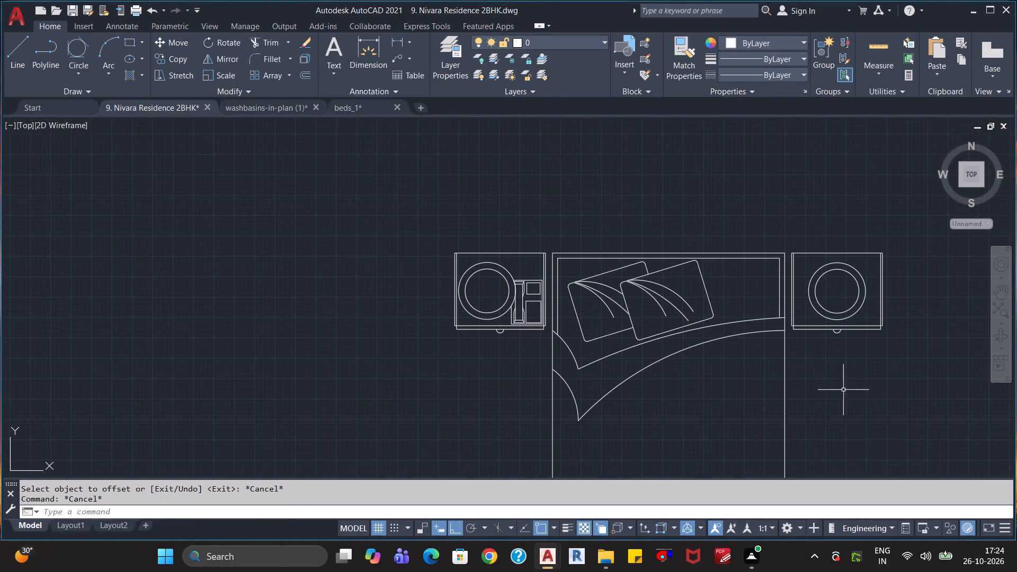
{"action": "scroll", "coordinate": [819, 395], "scroll_direction": "up", "scroll_amount": 1}
{"action": "key", "text": "ctrl+s"}
Stretch the bed's foot edge about 6" south to lengthen the bed.
{"action": "scroll", "coordinate": [818, 398], "scroll_direction": "down", "scroll_amount": 1}
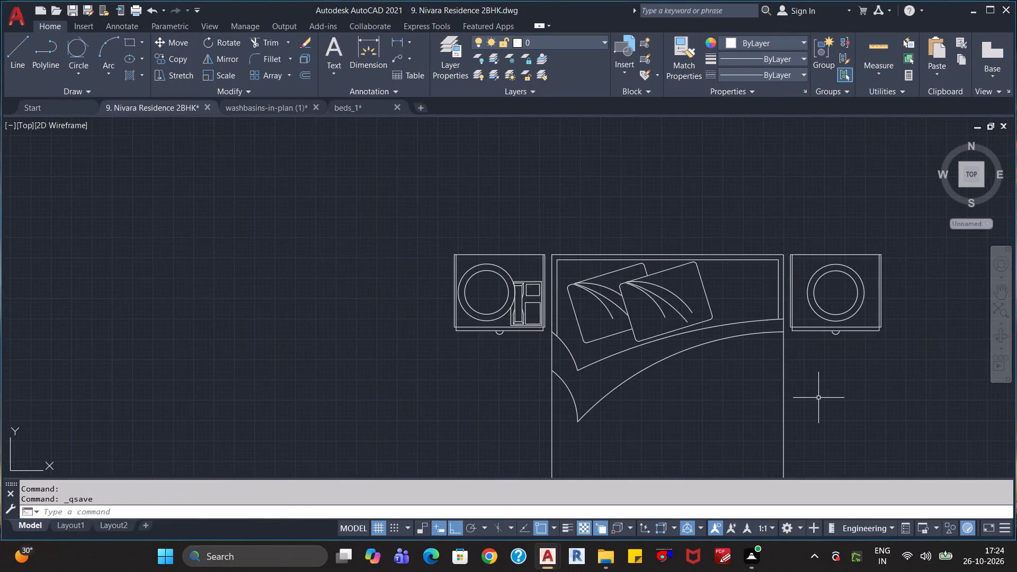
{"action": "scroll", "coordinate": [818, 398], "scroll_direction": "down", "scroll_amount": 1}
{"action": "middle_click_drag", "start_coordinate": [829, 409], "coordinate": [742, 310]}
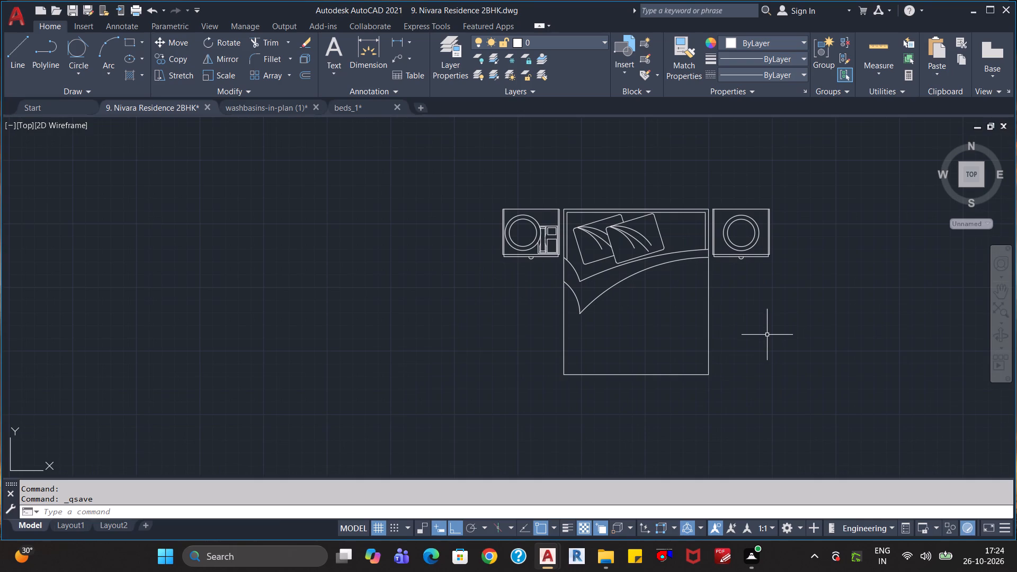
{"action": "left_click", "coordinate": [767, 335]}
{"action": "left_click", "coordinate": [523, 386]}
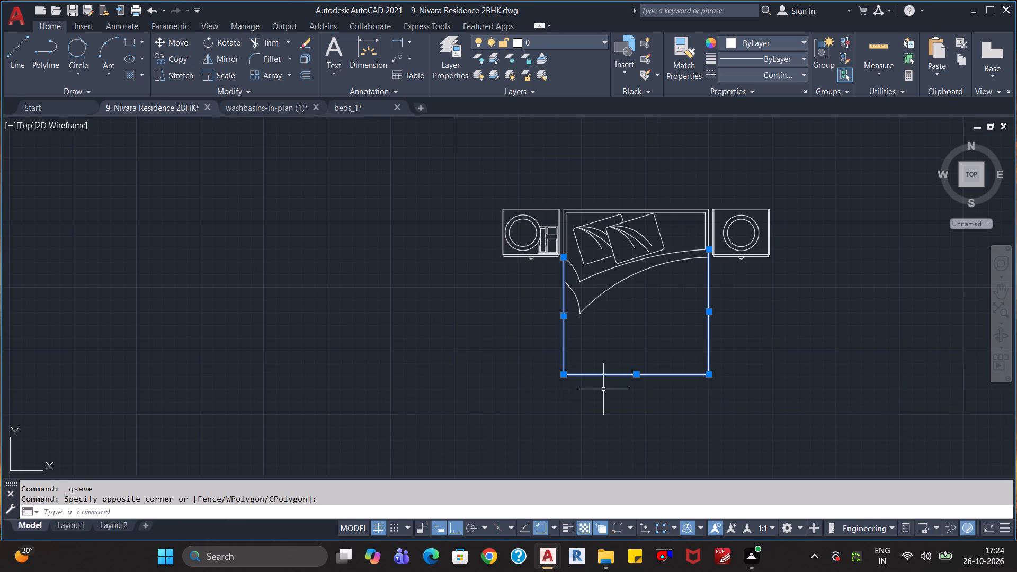
{"action": "left_click", "coordinate": [637, 373]}
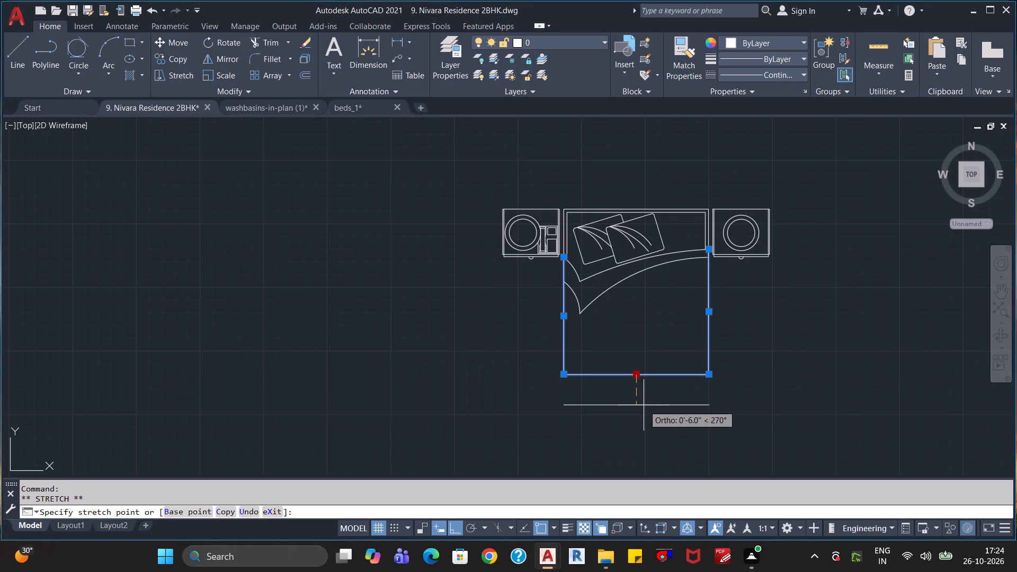
{"action": "left_click", "coordinate": [644, 405]}
{"action": "key", "text": "Escape"}
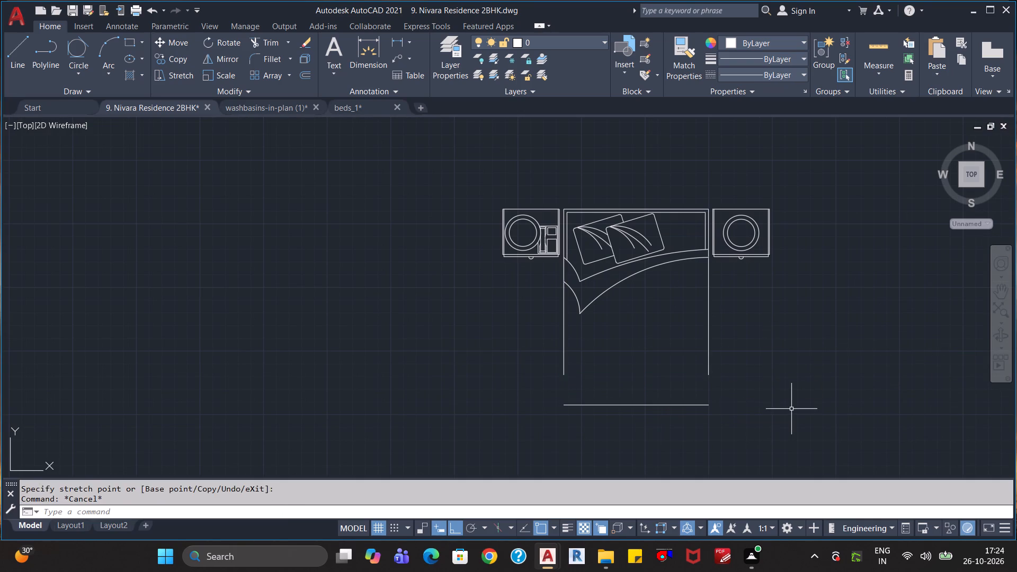
{"action": "key", "text": "Escape"}
Extend the bed's east and west side lines to the relocated foot edge.
{"action": "key", "text": "e"}
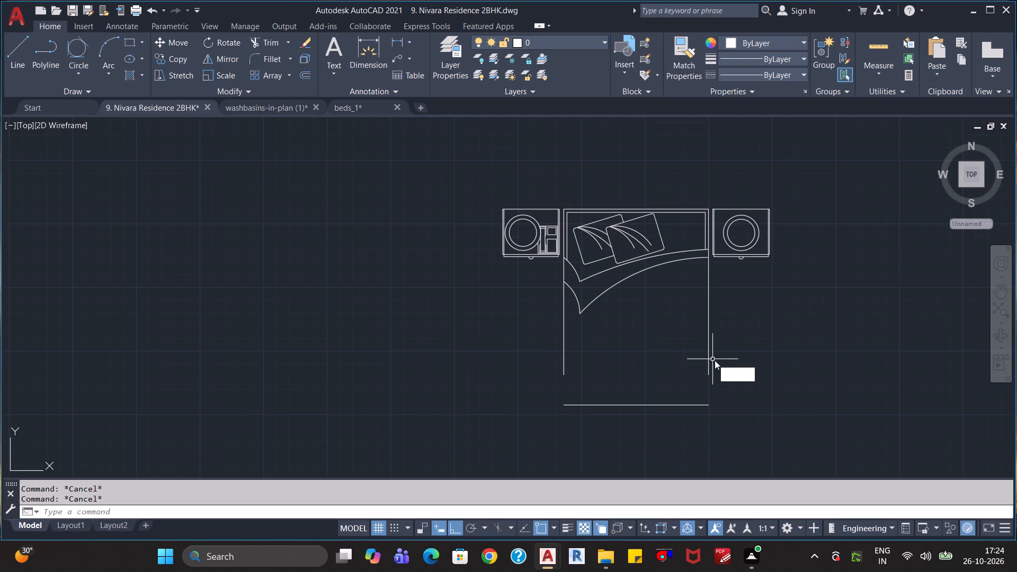
{"action": "key", "text": "x"}
{"action": "key", "text": "Return"}
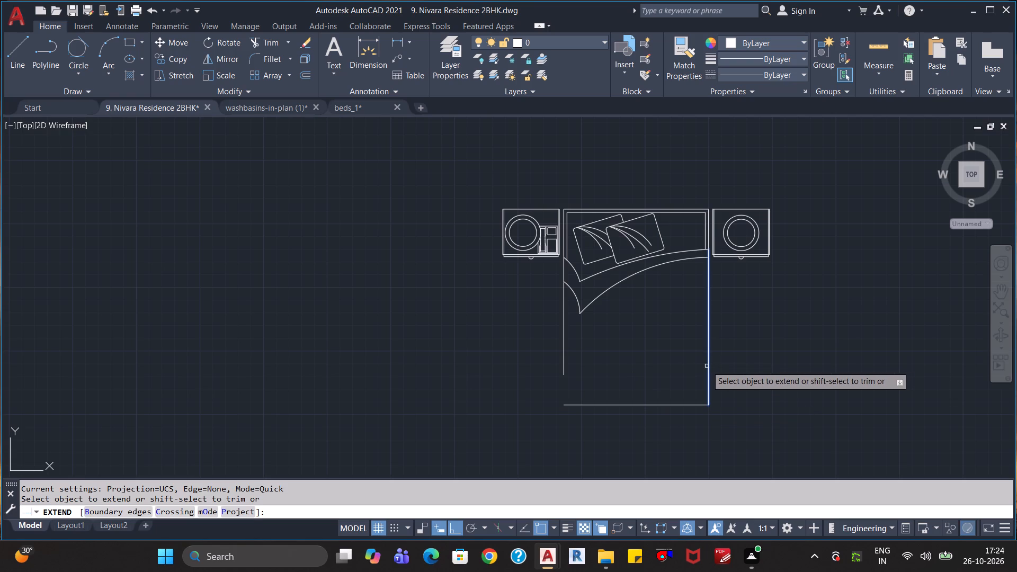
{"action": "left_click", "coordinate": [707, 366]}
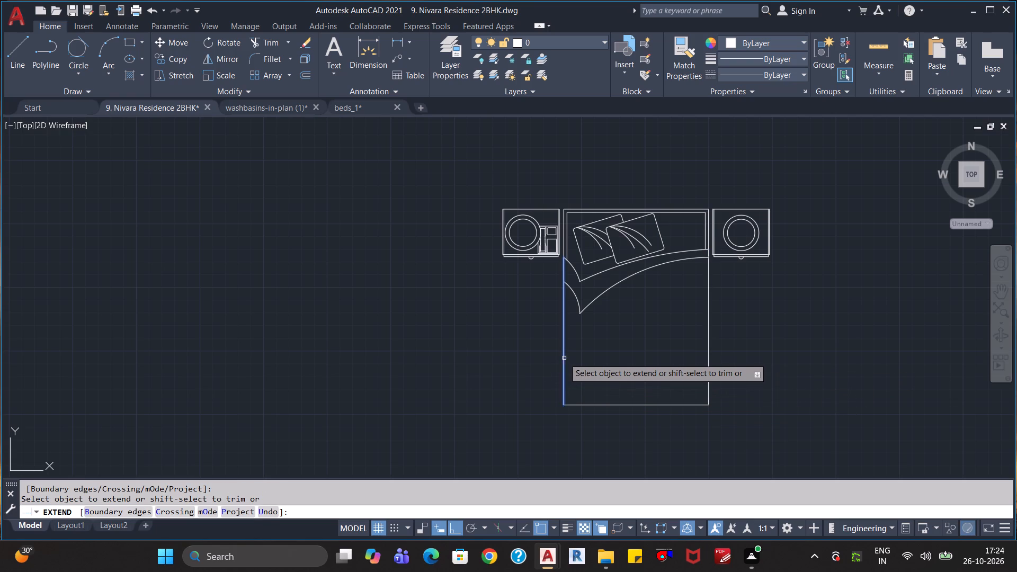
{"action": "left_click", "coordinate": [564, 358]}
{"action": "scroll", "coordinate": [751, 363], "scroll_direction": "down", "scroll_amount": 1}
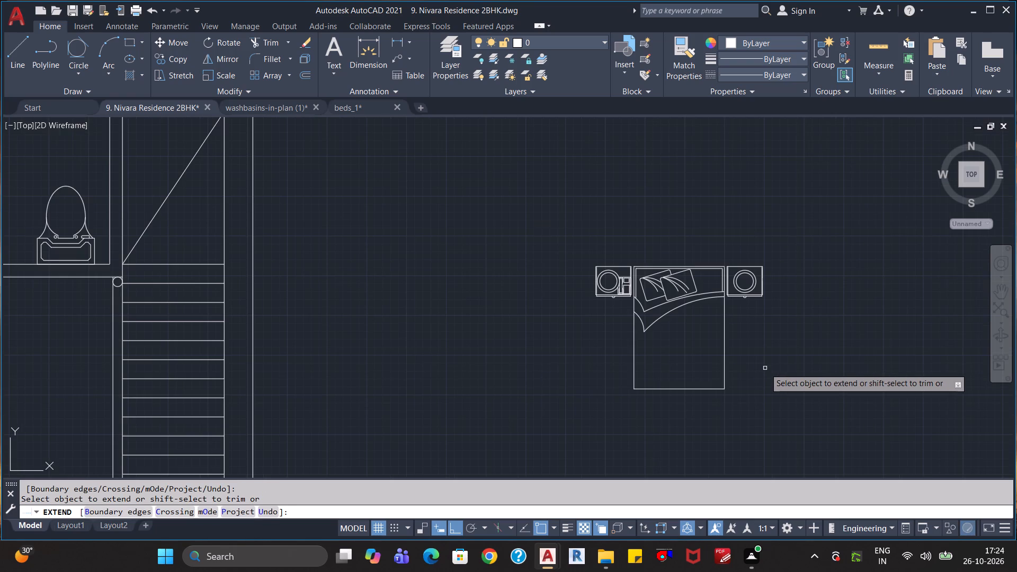
{"action": "key", "text": "Escape"}
{"action": "key", "text": "Escape"}
{"action": "key", "text": "Escape"}
Offset the bed's foot edge about 1.5" south using the Through option.
{"action": "scroll", "coordinate": [728, 351], "scroll_direction": "up", "scroll_amount": 2}
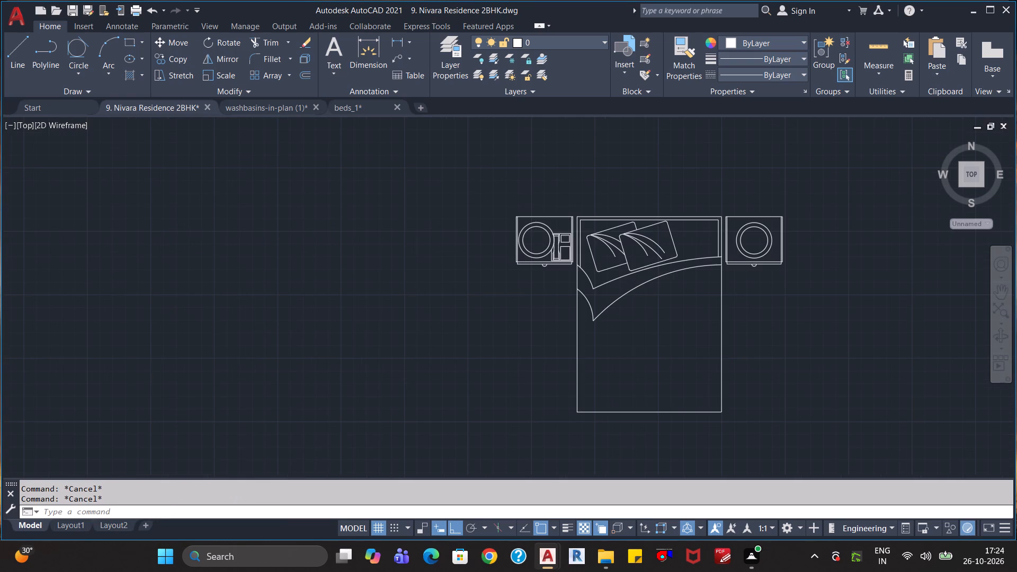
{"action": "scroll", "coordinate": [728, 351], "scroll_direction": "down", "scroll_amount": 1}
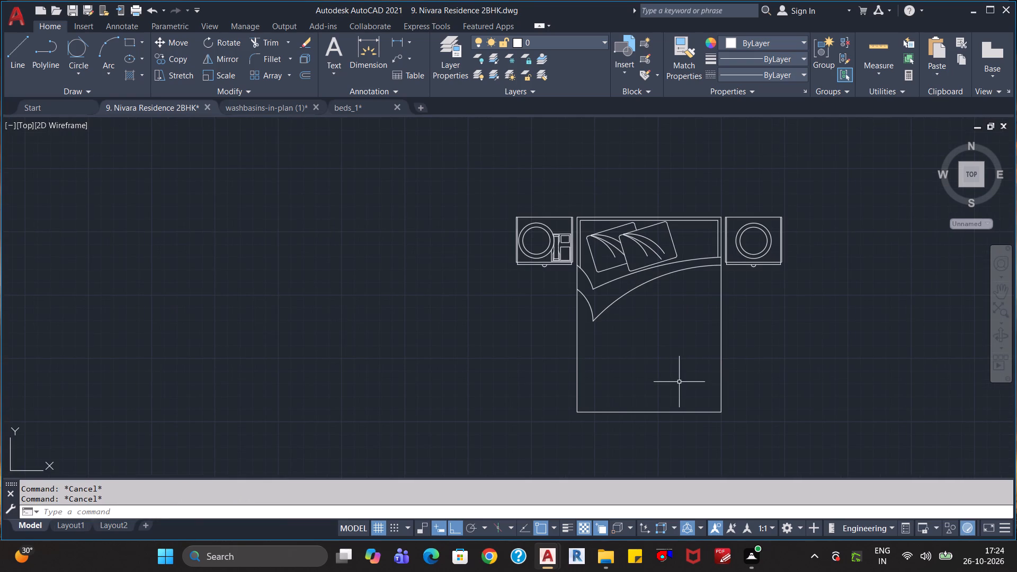
{"action": "scroll", "coordinate": [709, 370], "scroll_direction": "down", "scroll_amount": 1}
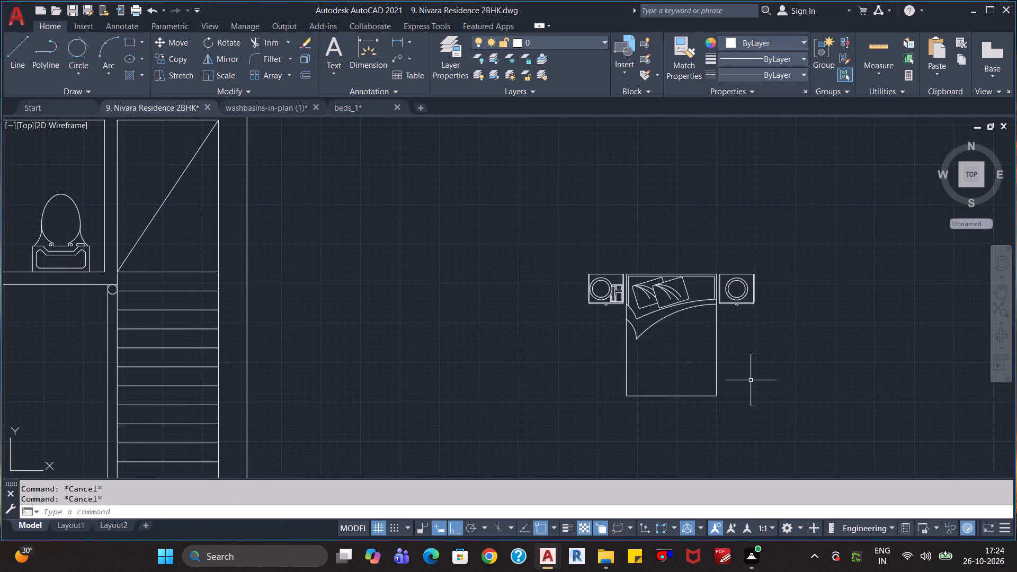
{"action": "scroll", "coordinate": [751, 382], "scroll_direction": "down", "scroll_amount": 2}
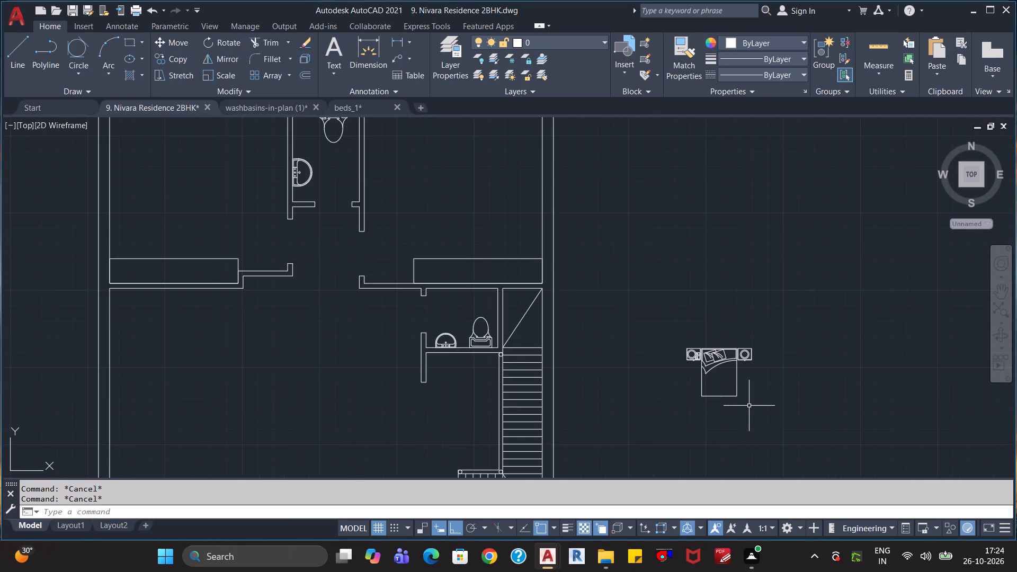
{"action": "scroll", "coordinate": [749, 406], "scroll_direction": "up", "scroll_amount": 1}
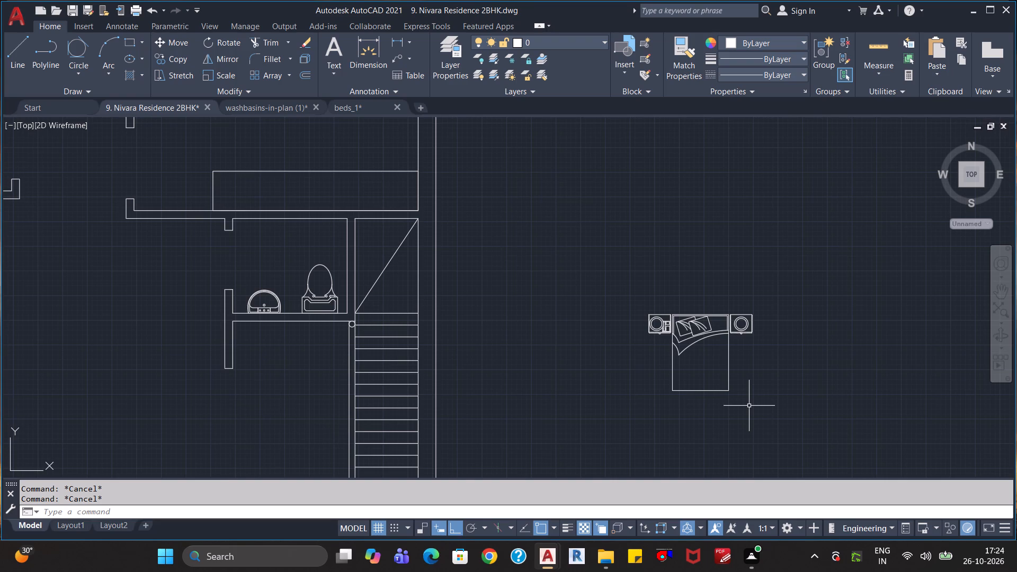
{"action": "scroll", "coordinate": [749, 406], "scroll_direction": "up", "scroll_amount": 1}
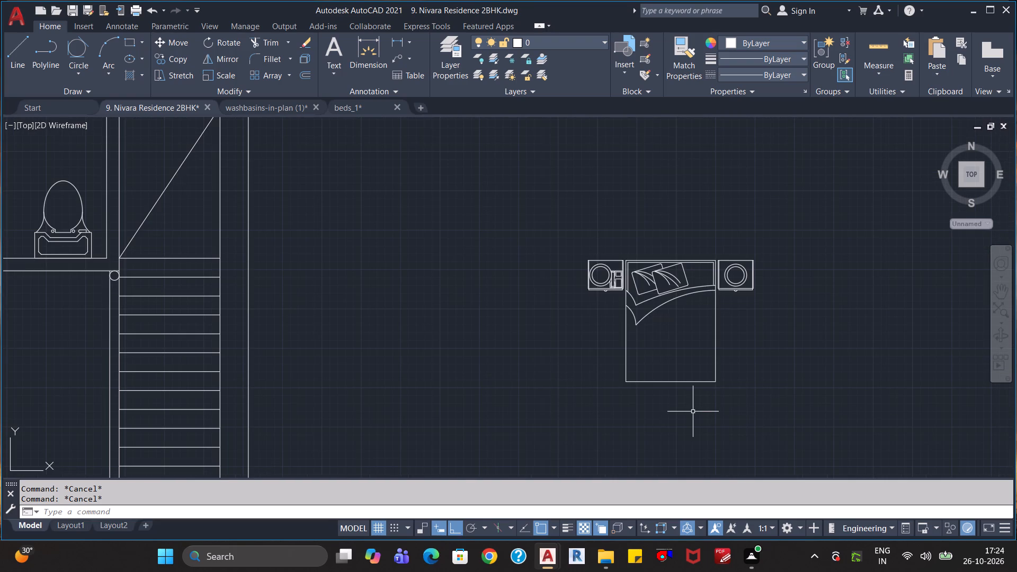
{"action": "key", "text": "o"}
{"action": "key", "text": "Return"}
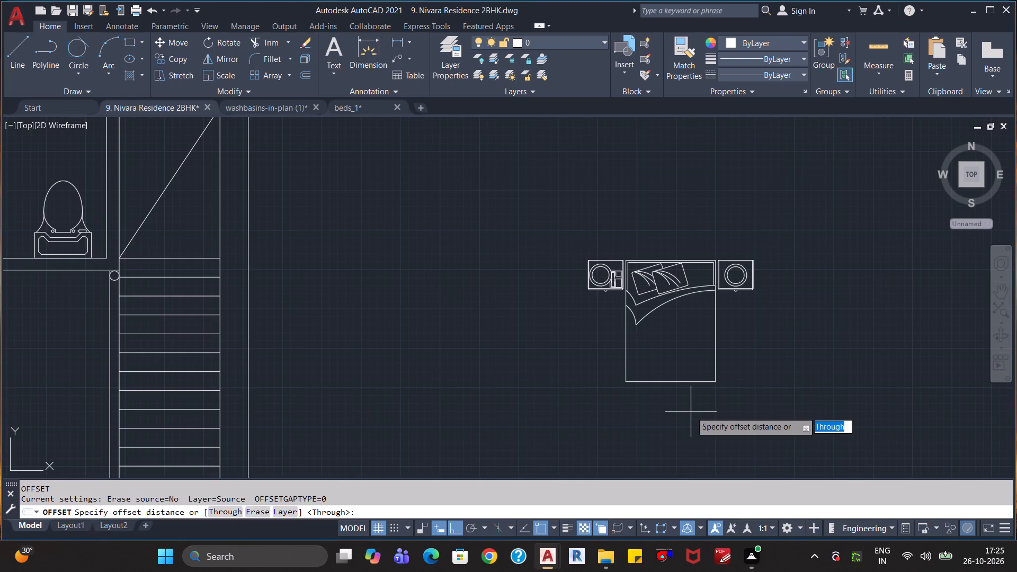
{"action": "key", "text": "Return"}
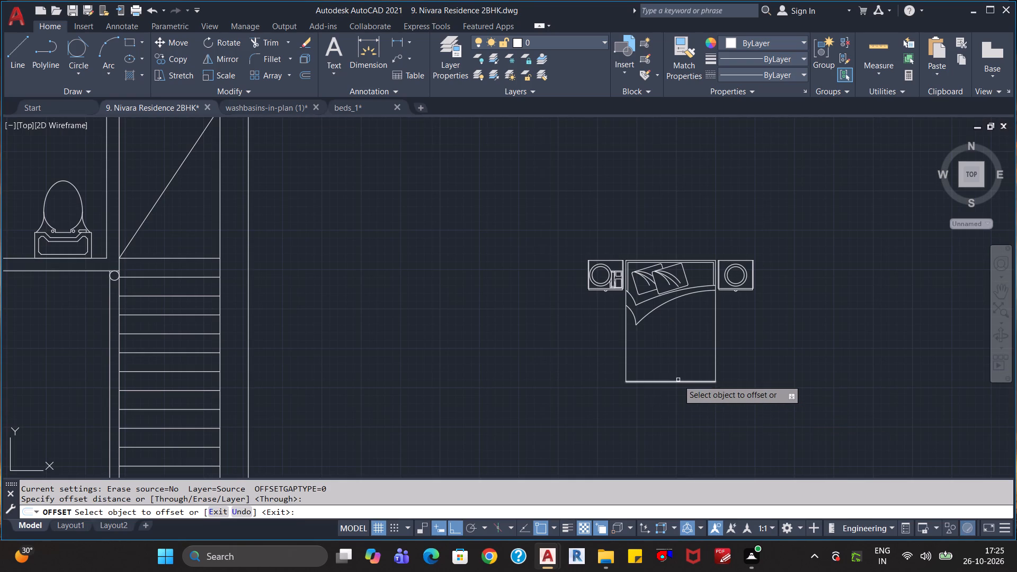
{"action": "left_click", "coordinate": [678, 382]}
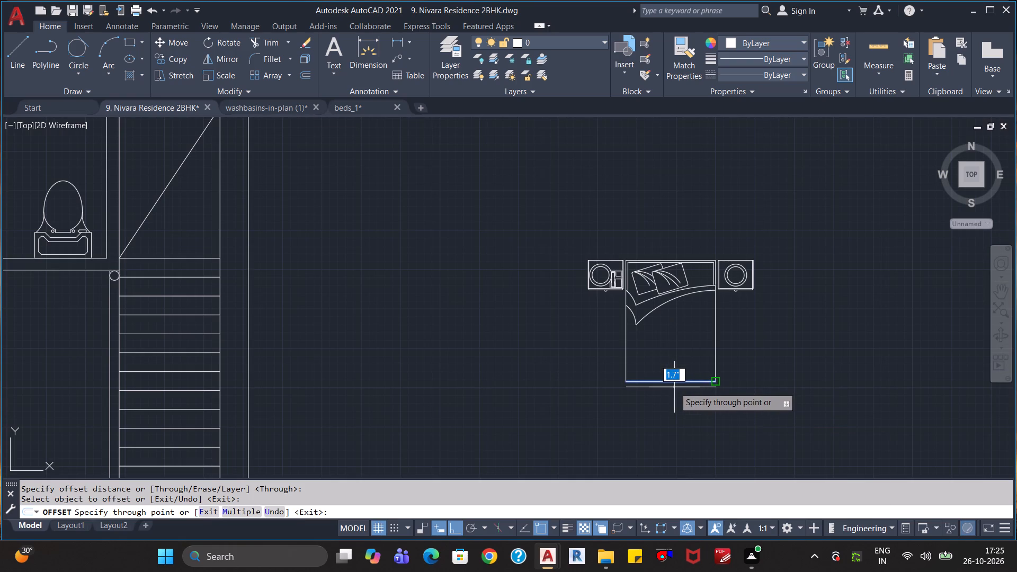
{"action": "scroll", "coordinate": [674, 387], "scroll_direction": "up", "scroll_amount": 3}
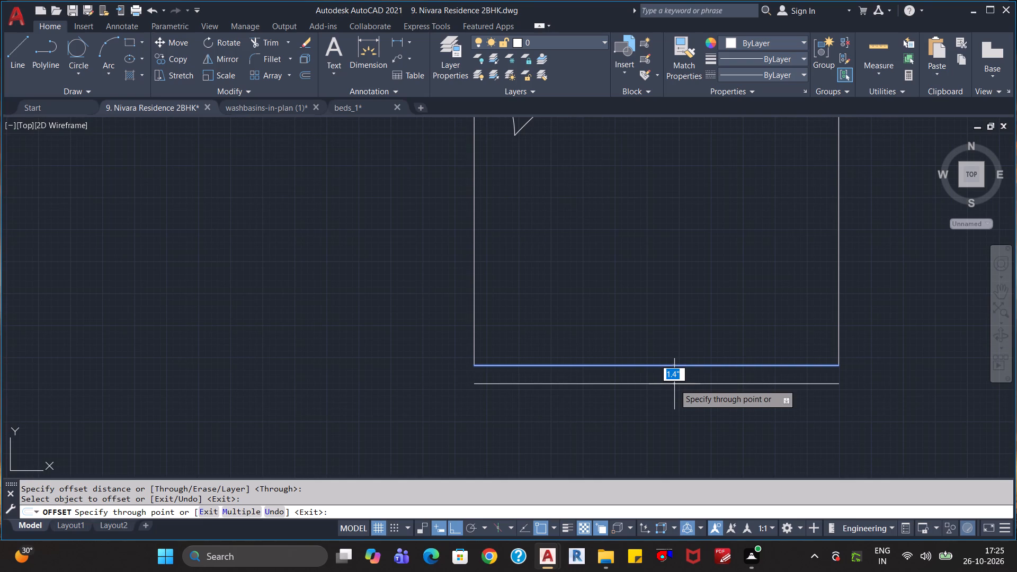
{"action": "left_click", "coordinate": [674, 386]}
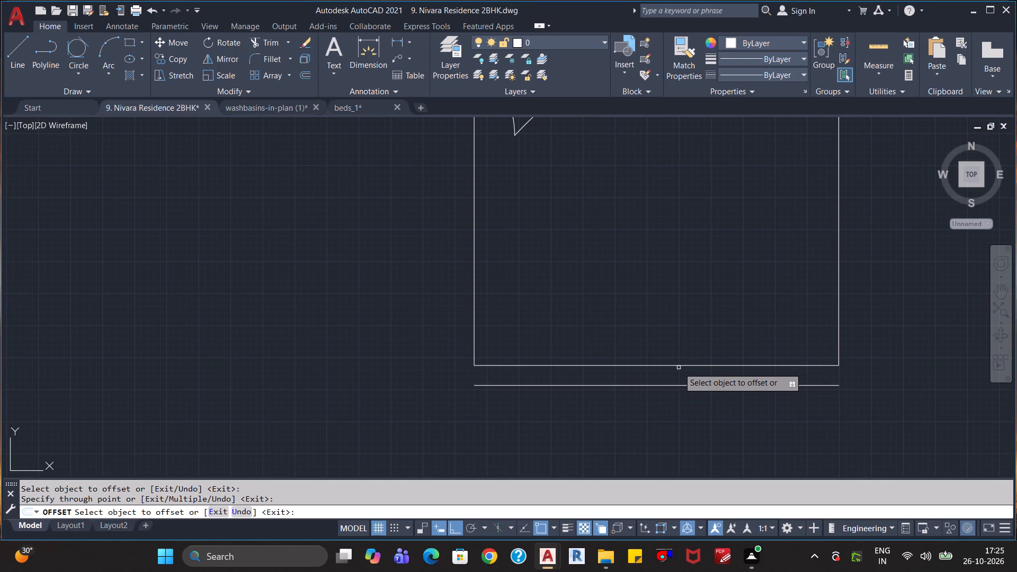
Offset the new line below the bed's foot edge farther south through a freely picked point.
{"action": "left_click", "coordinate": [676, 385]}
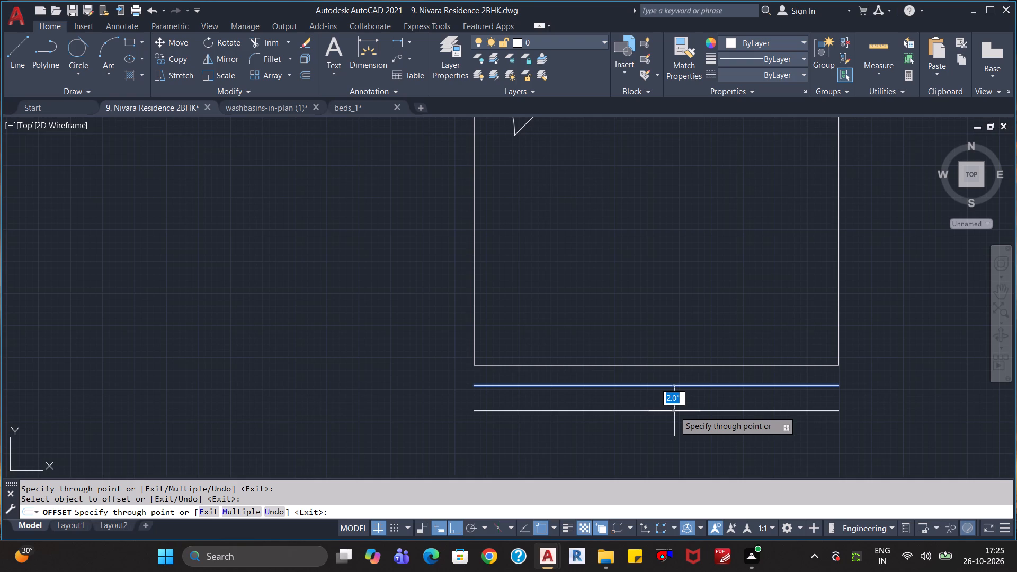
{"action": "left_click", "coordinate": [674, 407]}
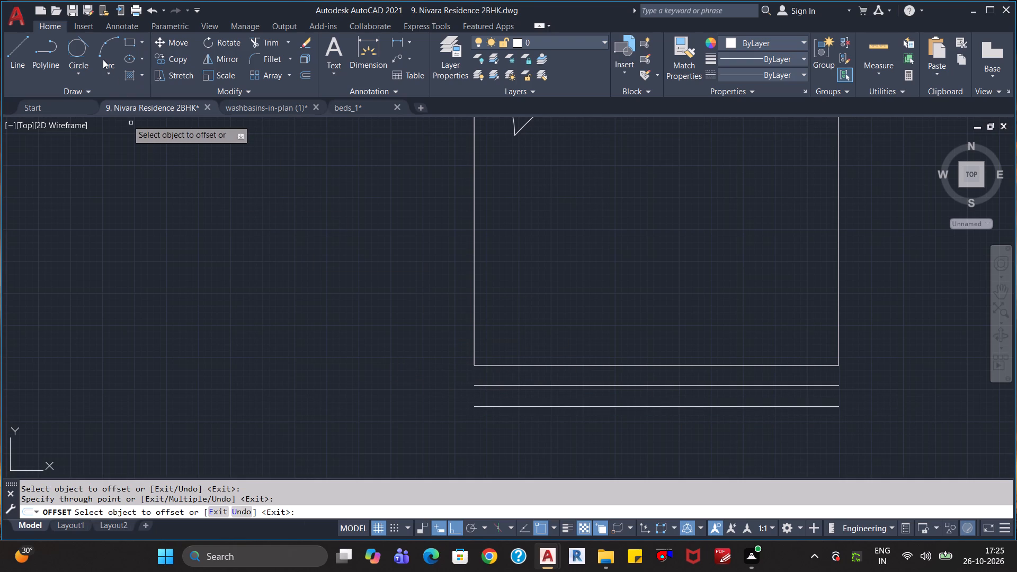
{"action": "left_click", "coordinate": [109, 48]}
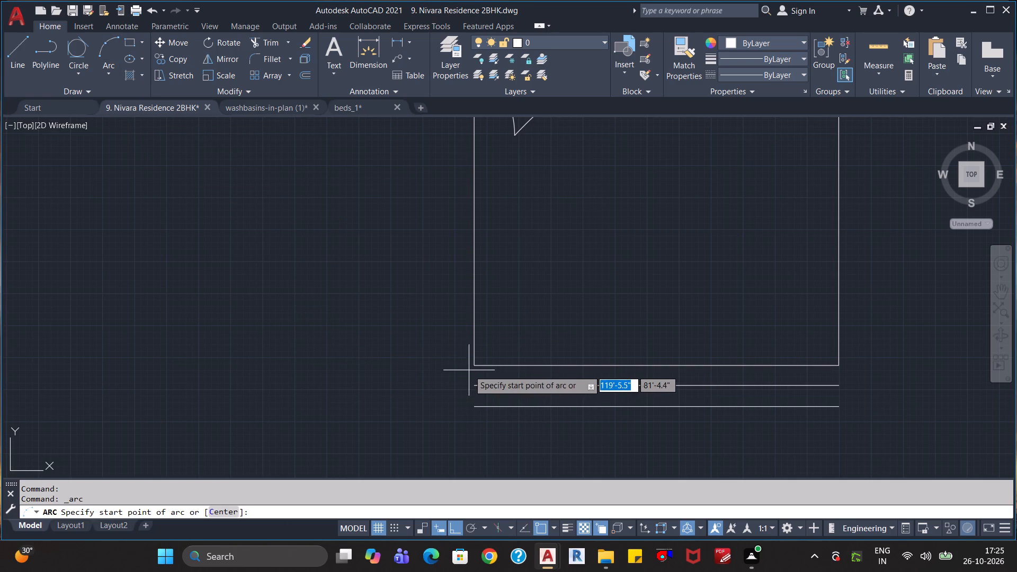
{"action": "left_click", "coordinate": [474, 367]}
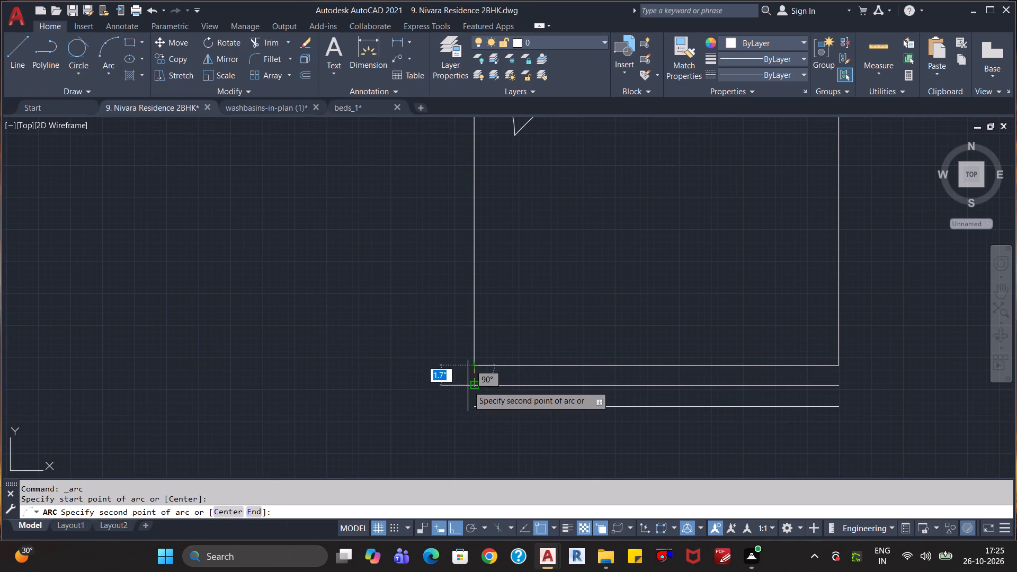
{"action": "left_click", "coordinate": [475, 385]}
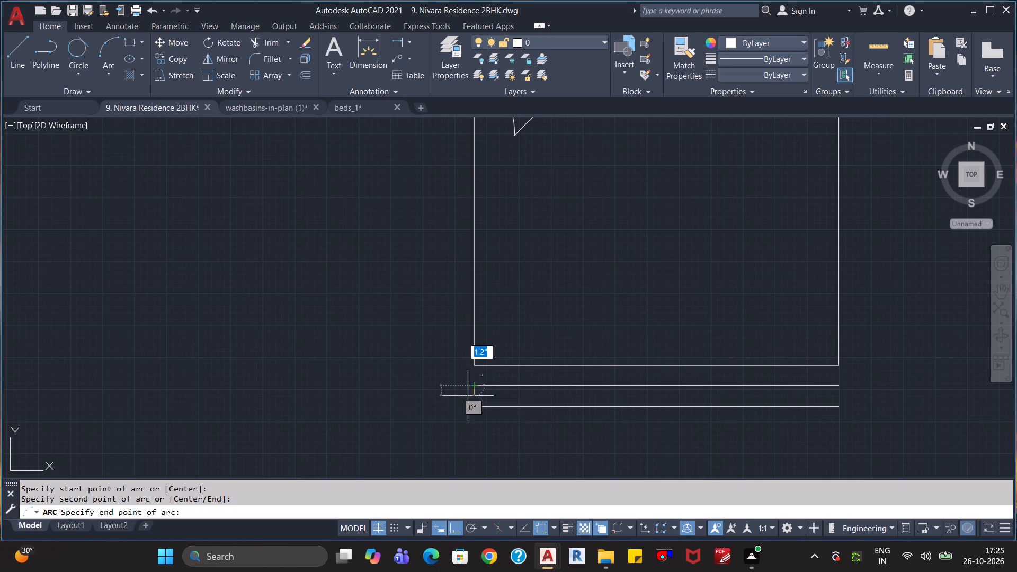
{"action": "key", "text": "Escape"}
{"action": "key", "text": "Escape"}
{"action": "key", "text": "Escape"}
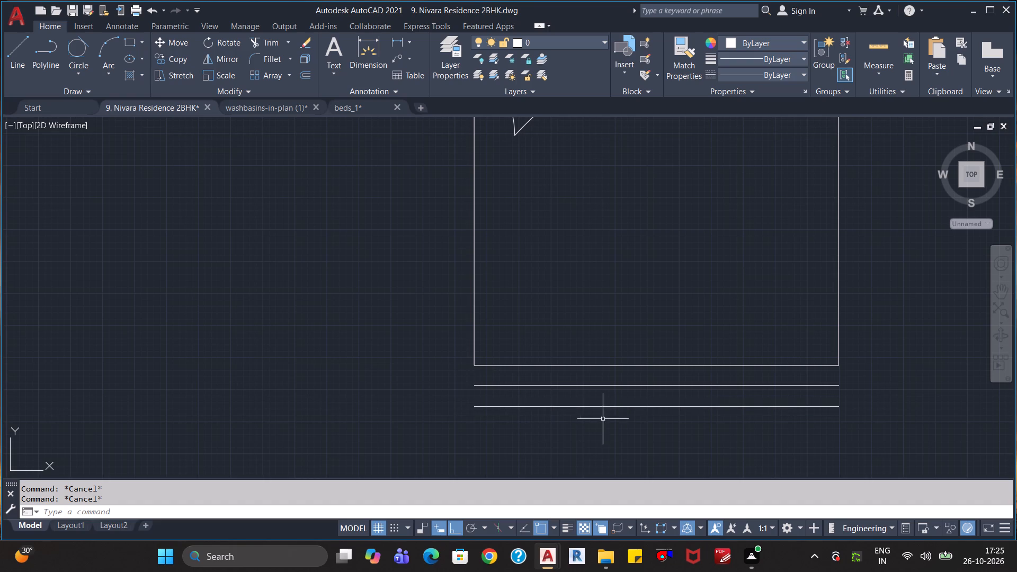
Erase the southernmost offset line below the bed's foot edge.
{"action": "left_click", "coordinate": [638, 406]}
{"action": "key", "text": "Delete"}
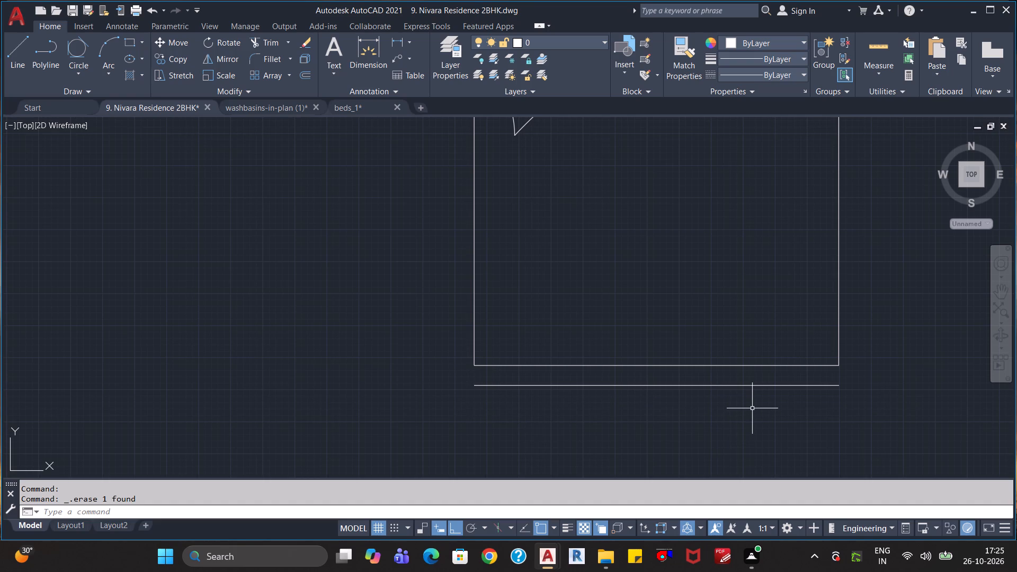
Draw a vertical line about 4.5" long across the foot edge and its offset line, just inside the bed's west side.
{"action": "key", "text": "l"}
{"action": "key", "text": "Return"}
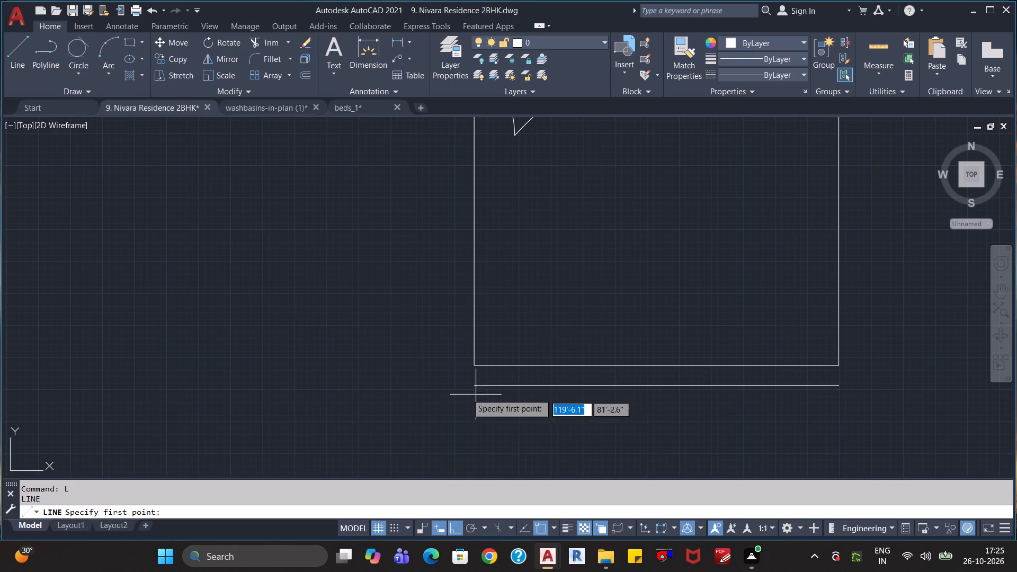
{"action": "left_click", "coordinate": [490, 401]}
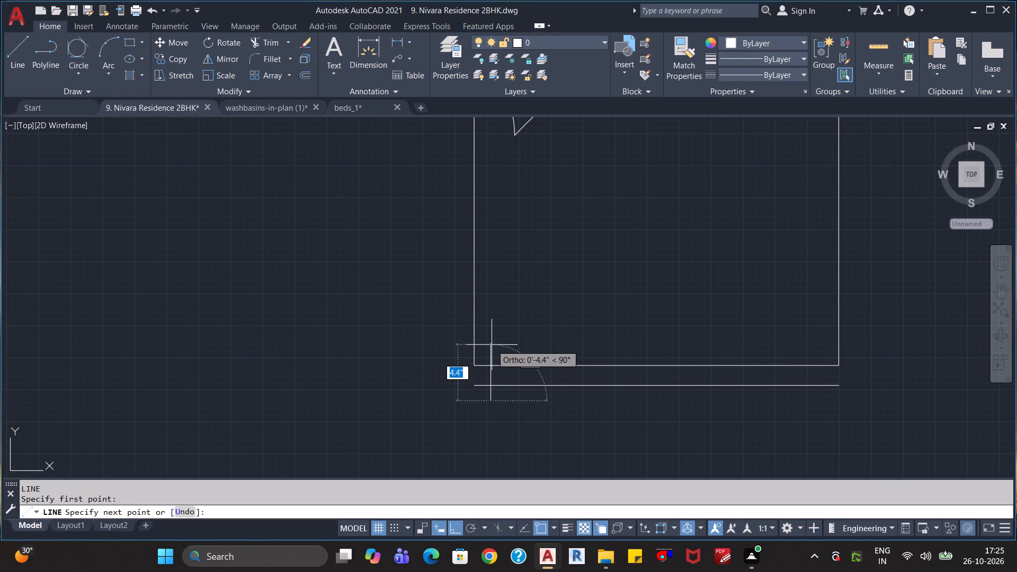
{"action": "left_click", "coordinate": [497, 342]}
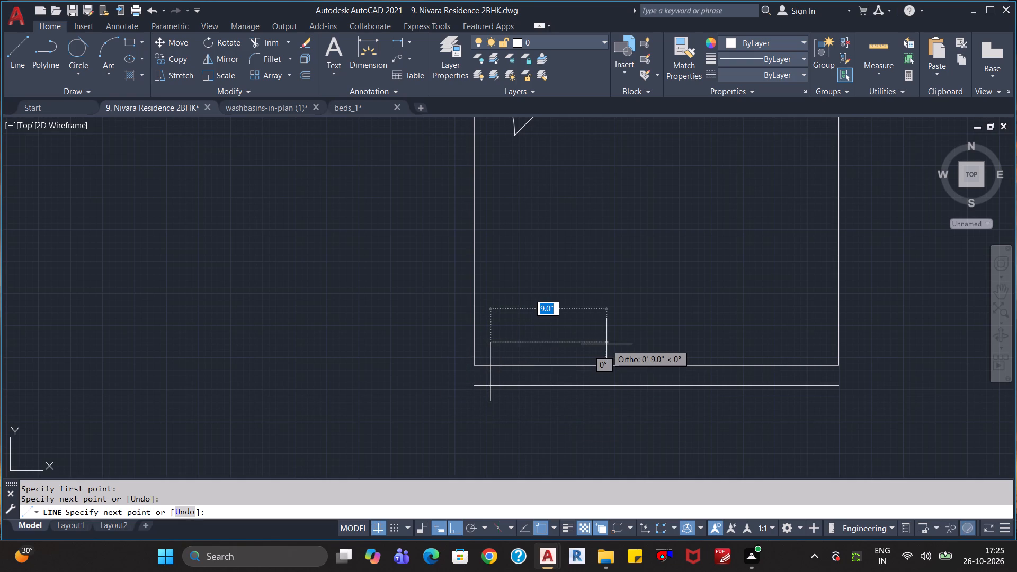
{"action": "key", "text": "grave"}
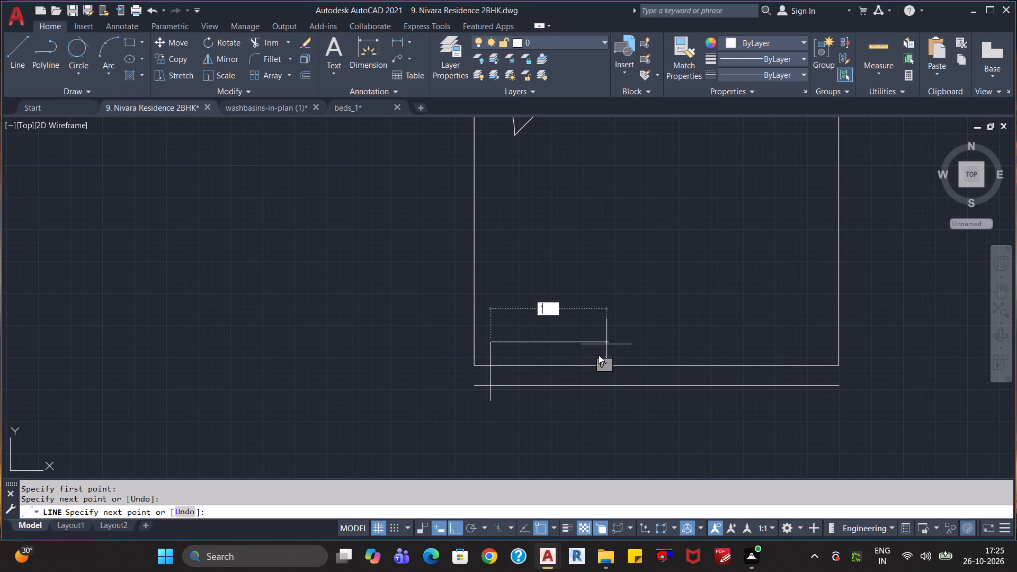
{"action": "key", "text": "Escape"}
{"action": "key", "text": "Escape"}
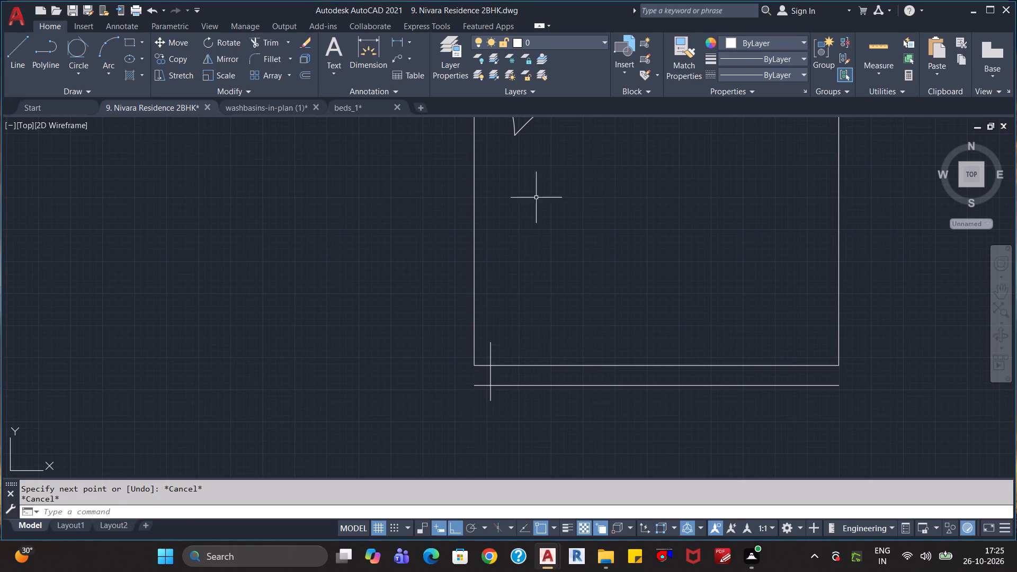
Measure the gap between the bed's southwest corner and the short vertical line with the Dimension tool.
{"action": "left_click", "coordinate": [364, 57]}
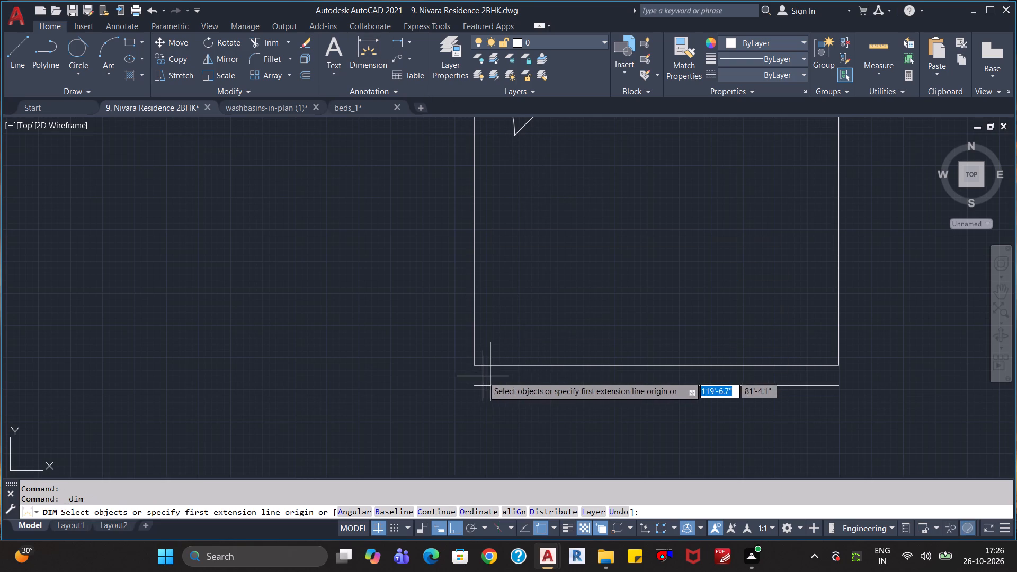
{"action": "left_click", "coordinate": [475, 364]}
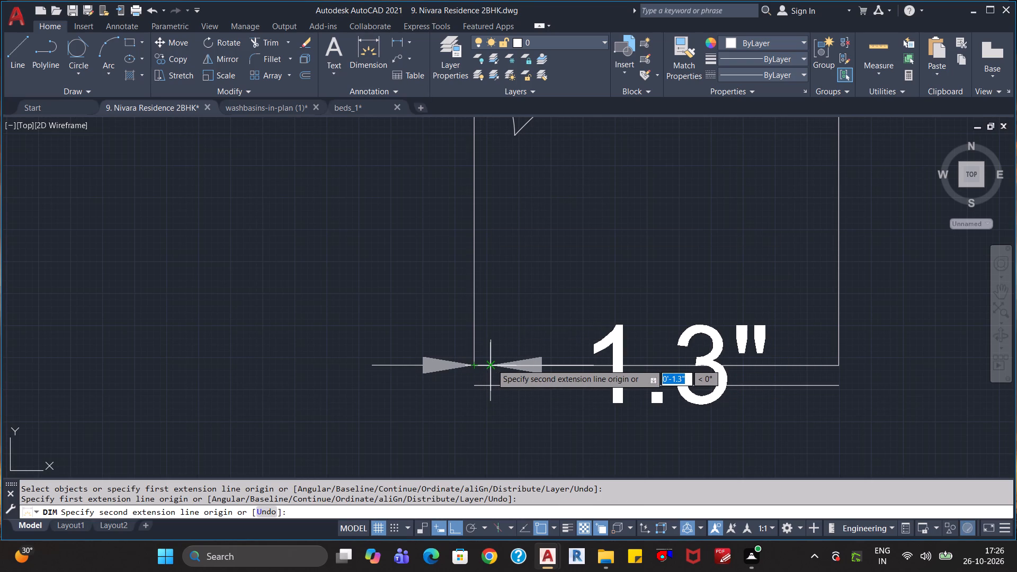
{"action": "key", "text": "Escape"}
{"action": "key", "text": "Escape"}
{"action": "key", "text": "Escape"}
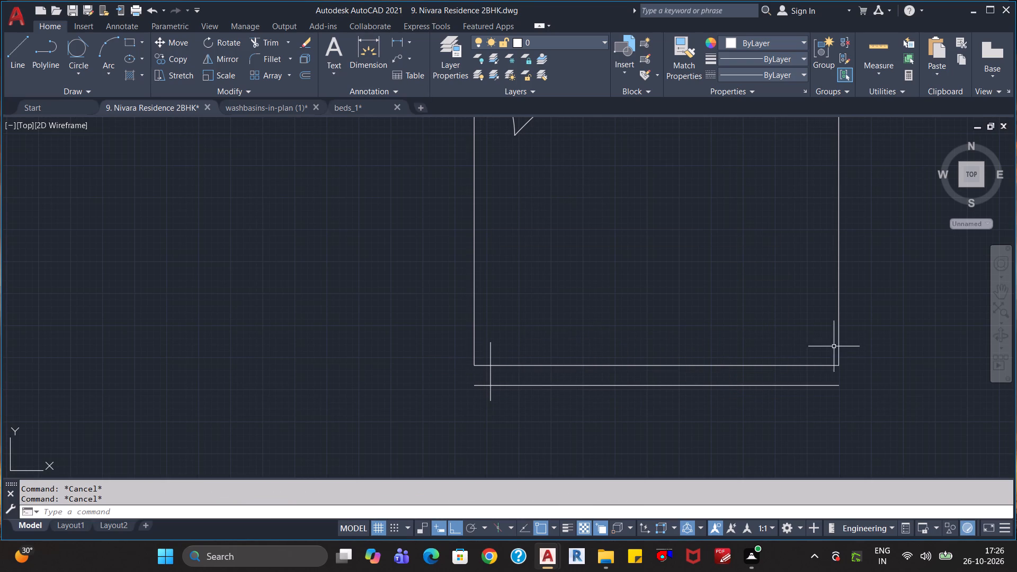
Extend the bed's east side south to the offset line below the foot edge.
{"action": "type", "text": "ex"}
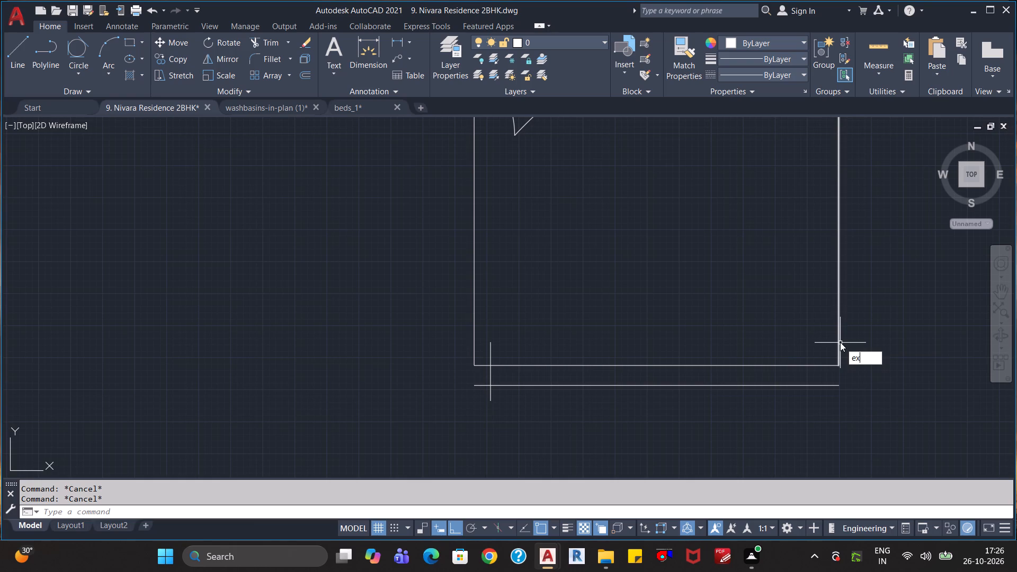
{"action": "key", "text": "Return"}
{"action": "left_click", "coordinate": [840, 342]}
{"action": "key", "text": "Escape"}
{"action": "key", "text": "Escape"}
{"action": "key", "text": "Escape"}
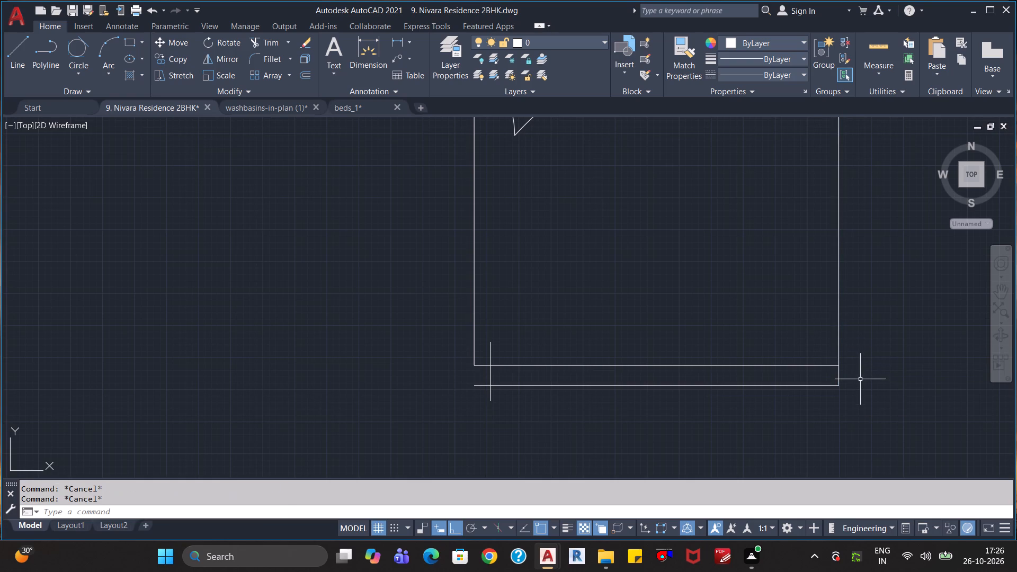
Offset the bed's east side 1.3" inward.
{"action": "key", "text": "o"}
{"action": "key", "text": "Return"}
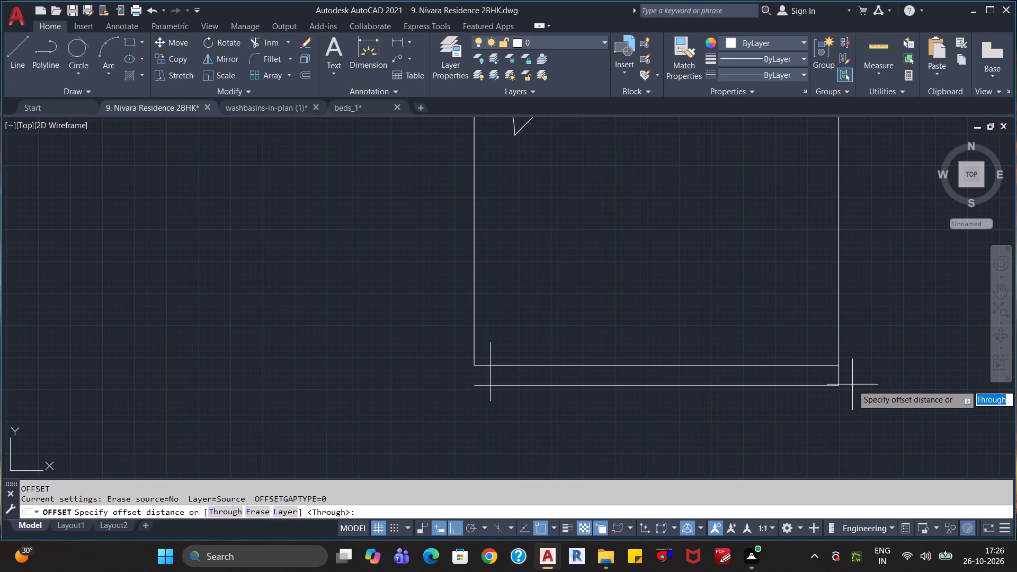
{"action": "left_click", "coordinate": [839, 340]}
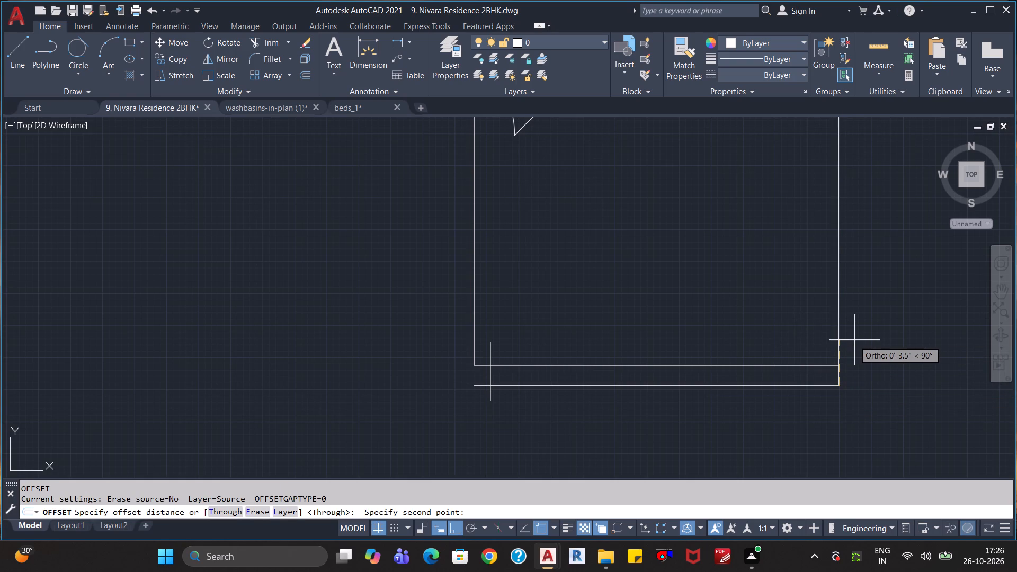
{"action": "key", "text": "Return"}
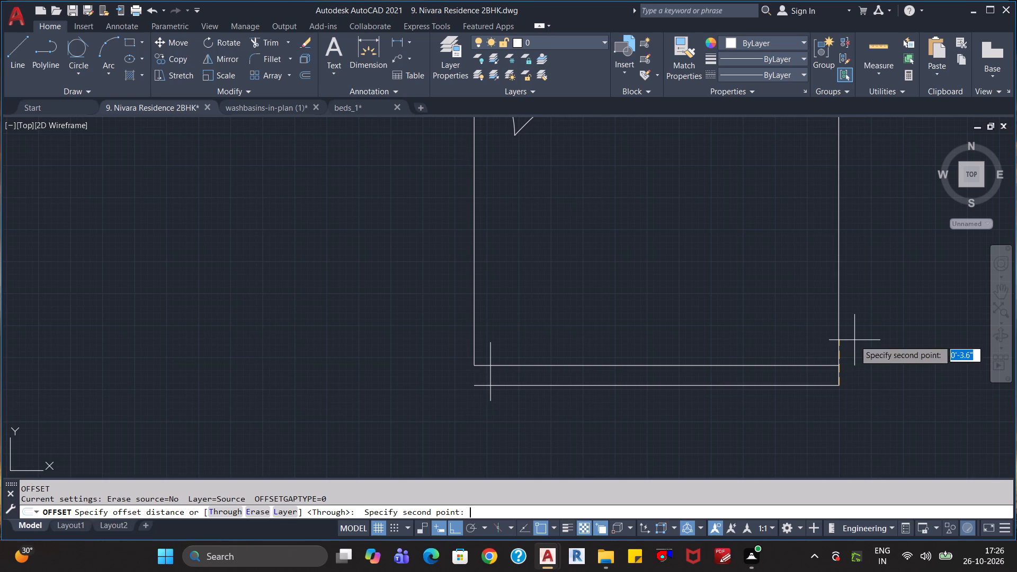
{"action": "left_click", "coordinate": [839, 346]}
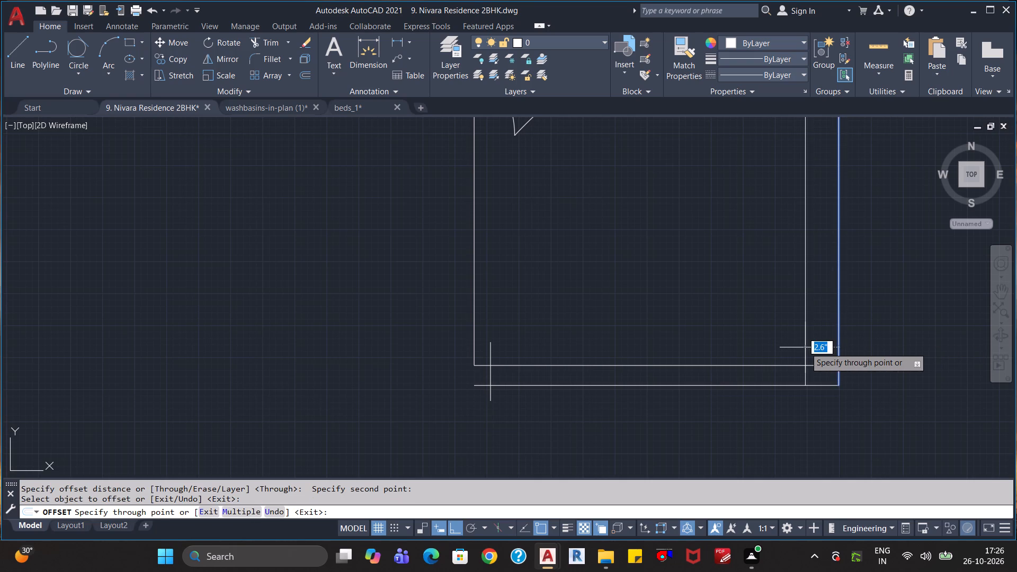
{"action": "type", "text": "1.3"}
{"action": "key", "text": "shift+quotedbl"}
{"action": "key", "text": "Return"}
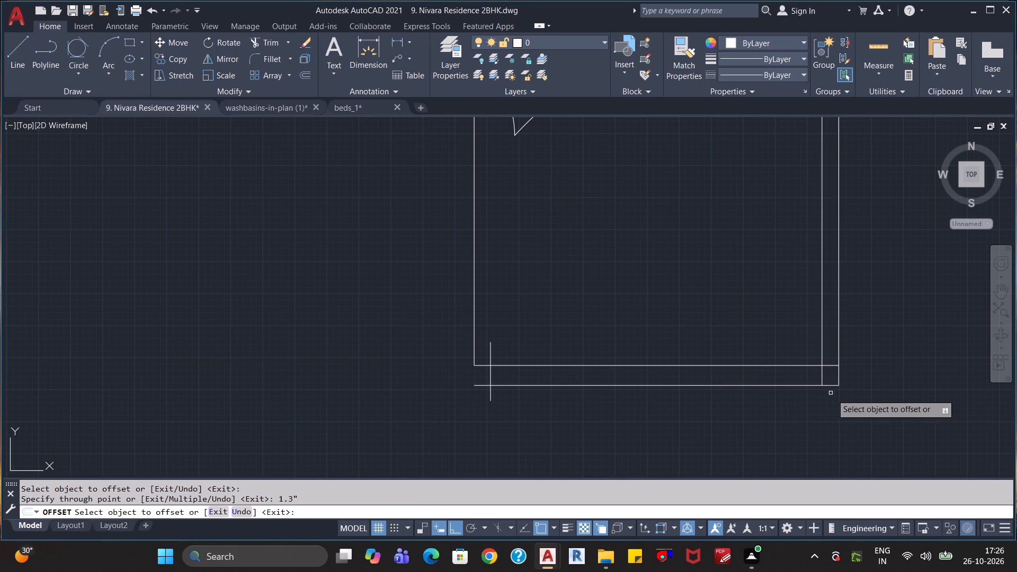
{"action": "key", "text": "Escape"}
{"action": "key", "text": "Escape"}
{"action": "key", "text": "Escape"}
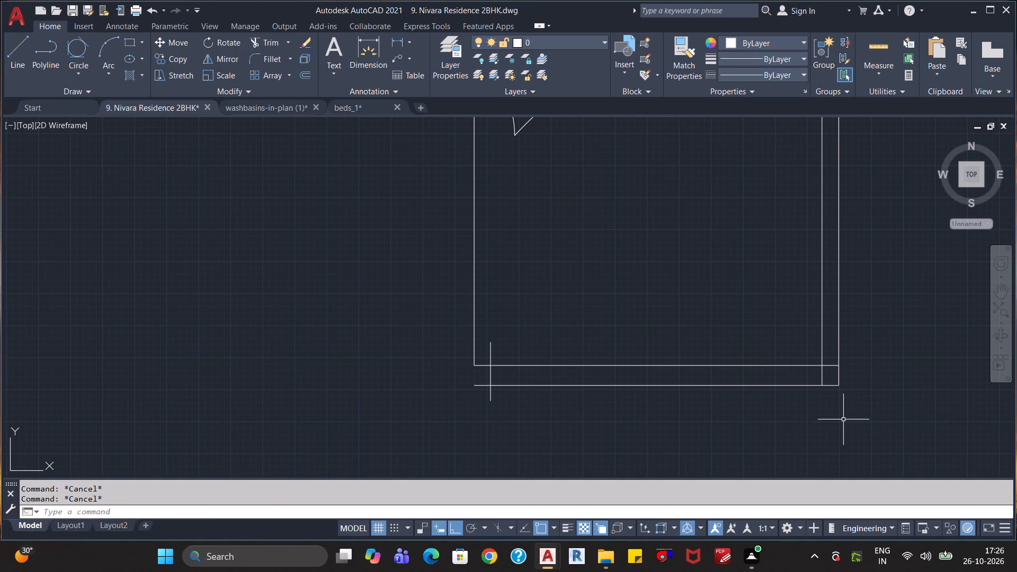
Trim the excess lines around the bed's foot to leave a narrow rectangular strip inset from both sides.
{"action": "type", "text": "tr"}
{"action": "key", "text": "Return"}
{"action": "left_click", "coordinate": [849, 373]}
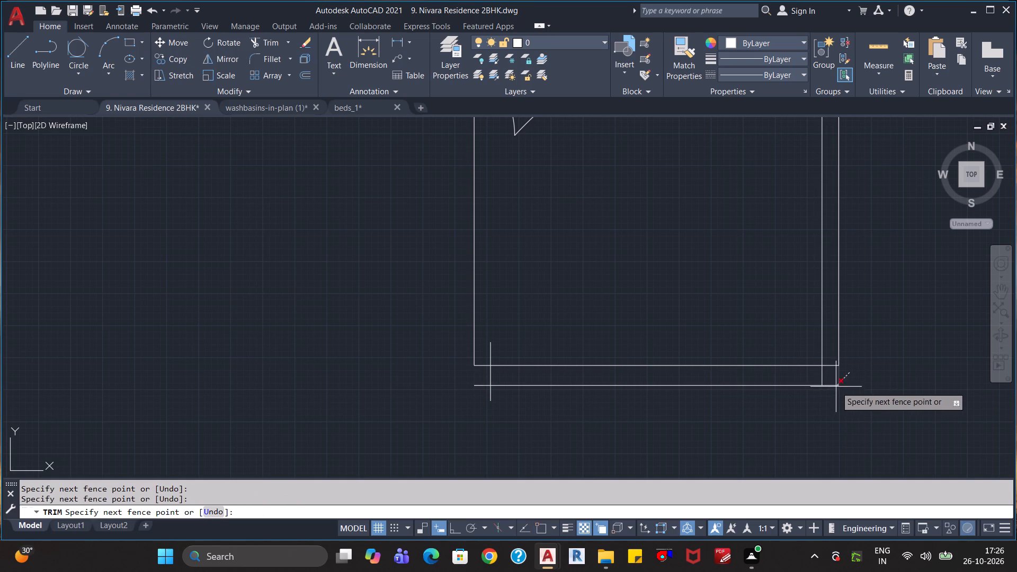
{"action": "left_click", "coordinate": [833, 392]}
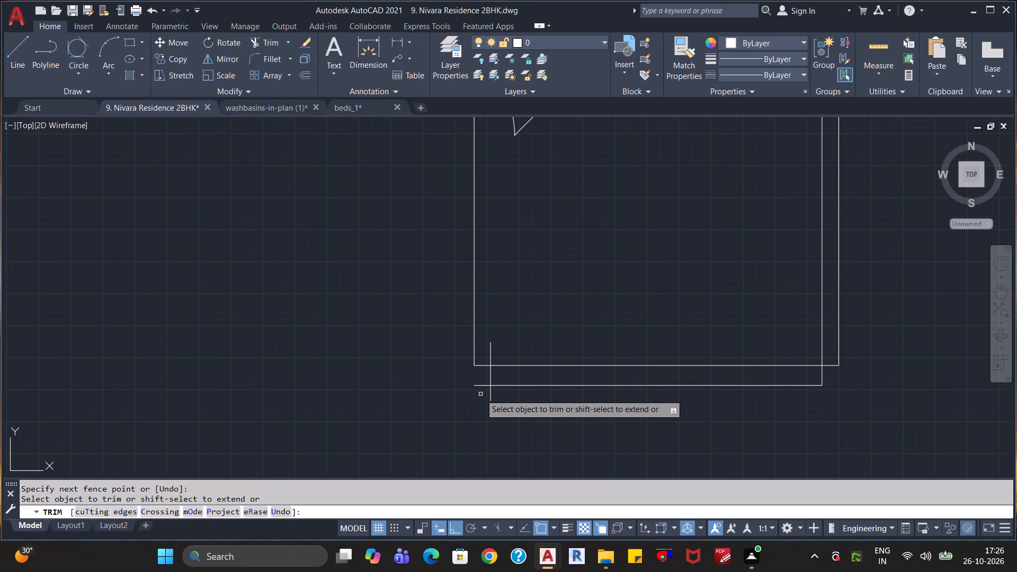
{"action": "left_click", "coordinate": [483, 387]}
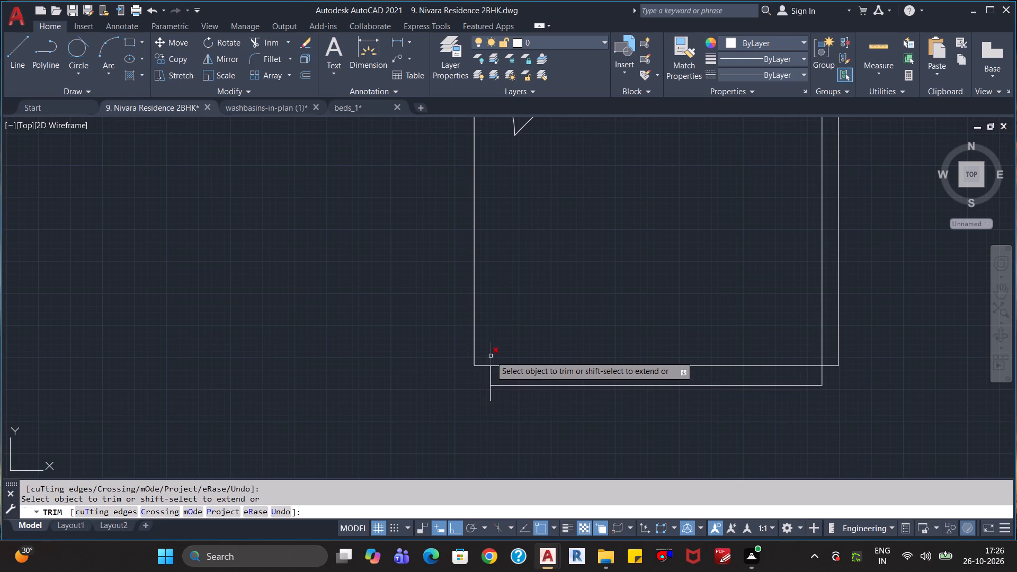
{"action": "left_click", "coordinate": [490, 355]}
{"action": "left_click", "coordinate": [490, 395]}
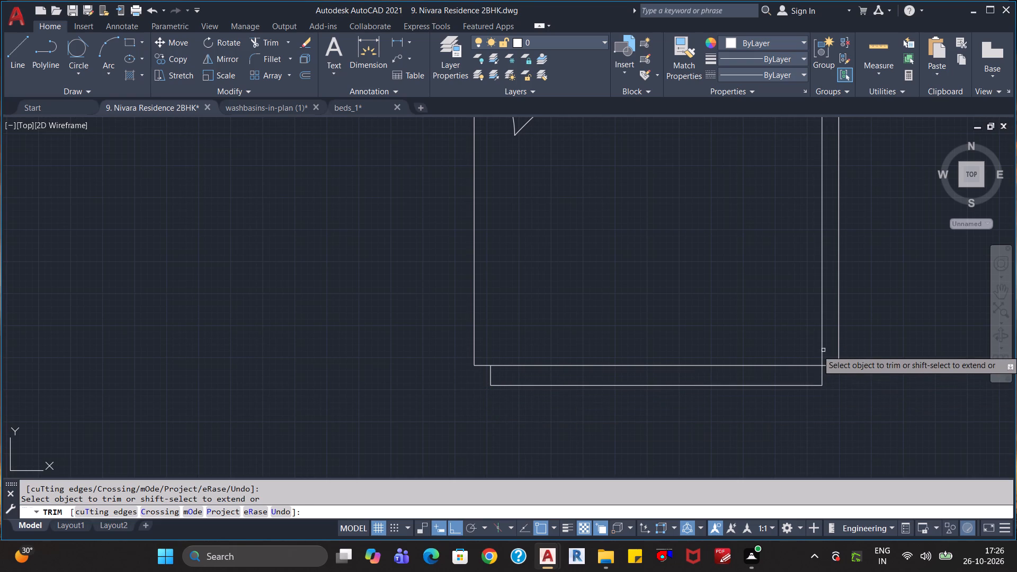
{"action": "left_click", "coordinate": [819, 351]}
{"action": "left_click", "coordinate": [827, 347]}
{"action": "scroll", "coordinate": [824, 351], "scroll_direction": "down", "scroll_amount": 2}
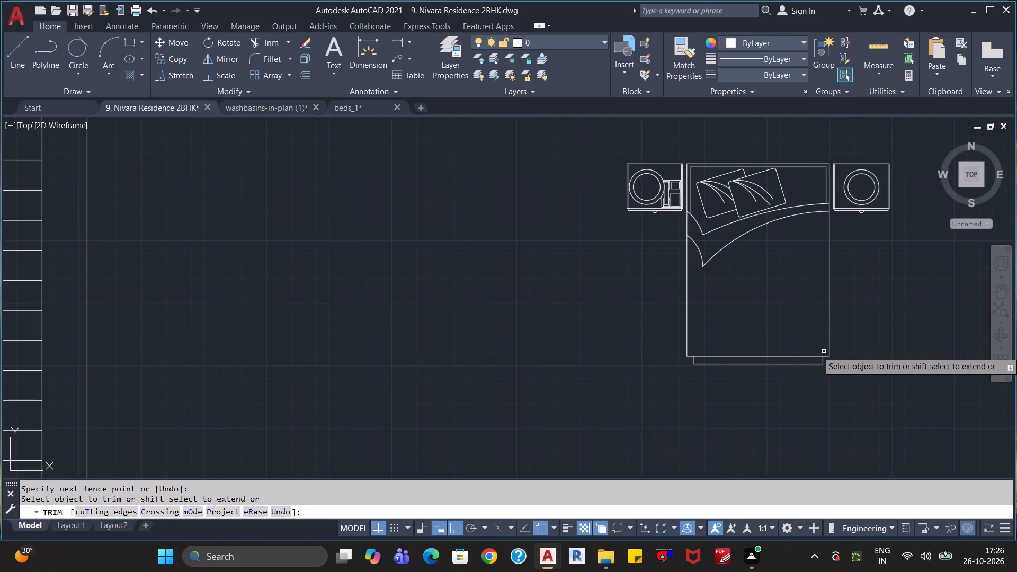
{"action": "key", "text": "Escape"}
{"action": "key", "text": "Escape"}
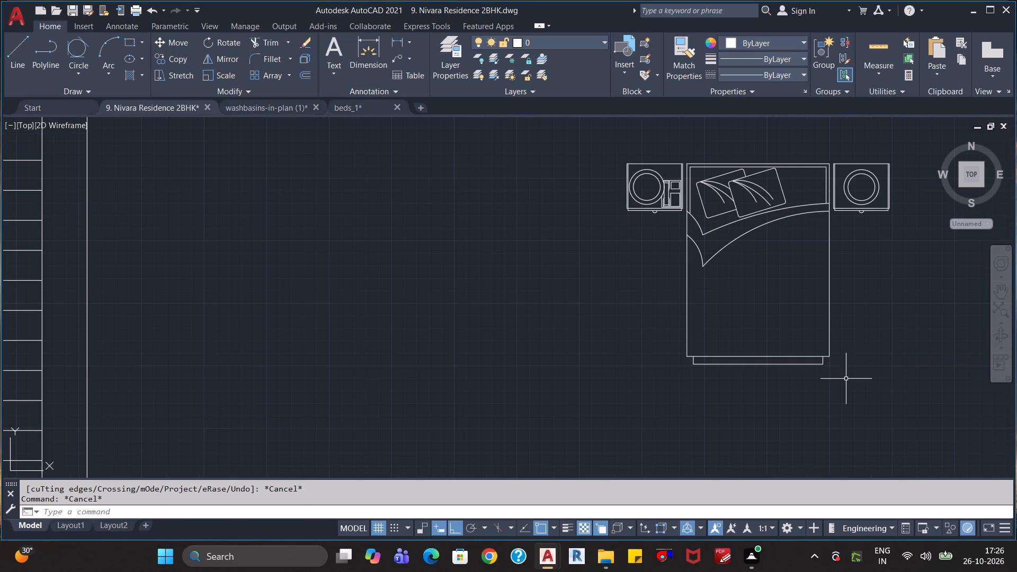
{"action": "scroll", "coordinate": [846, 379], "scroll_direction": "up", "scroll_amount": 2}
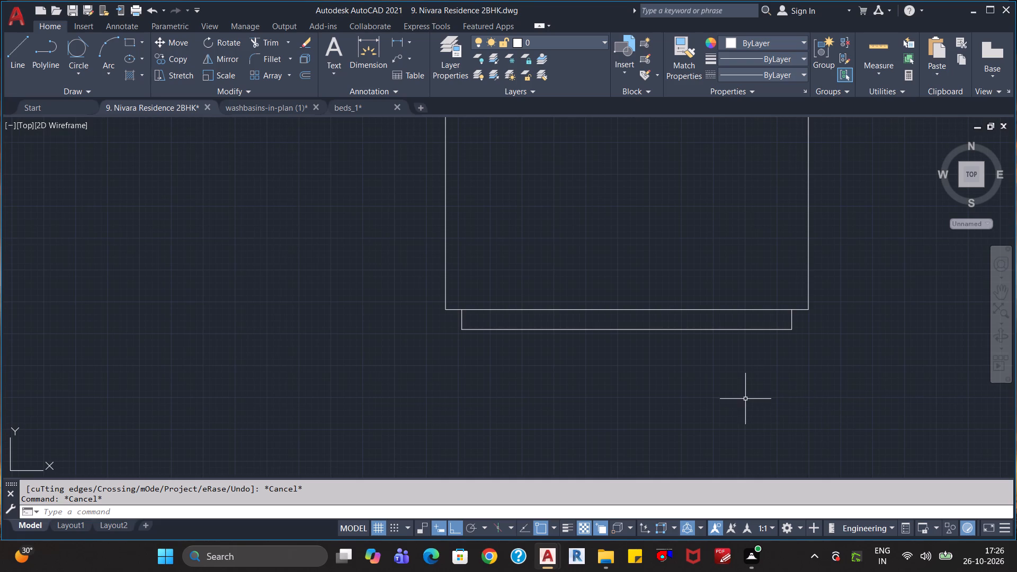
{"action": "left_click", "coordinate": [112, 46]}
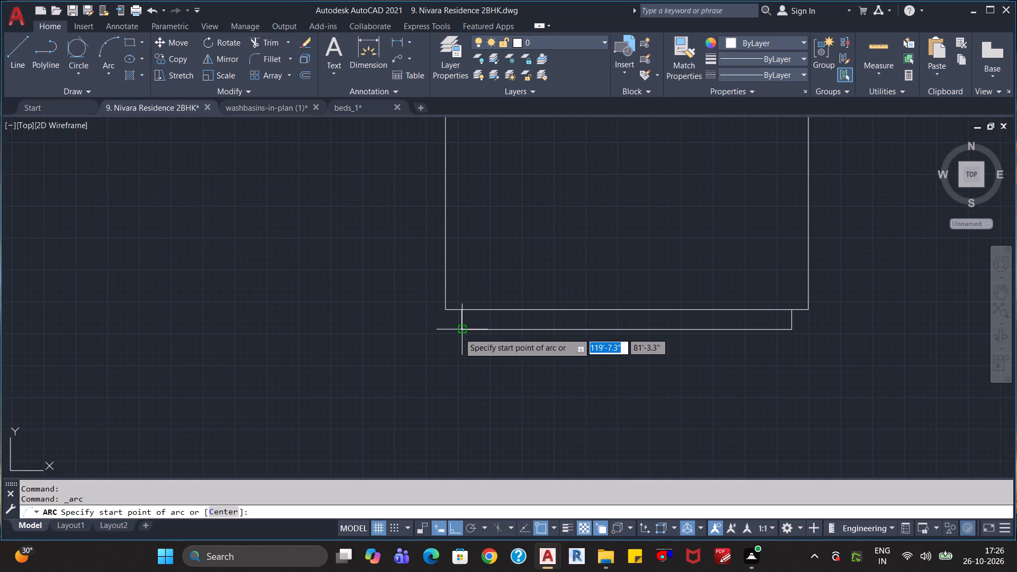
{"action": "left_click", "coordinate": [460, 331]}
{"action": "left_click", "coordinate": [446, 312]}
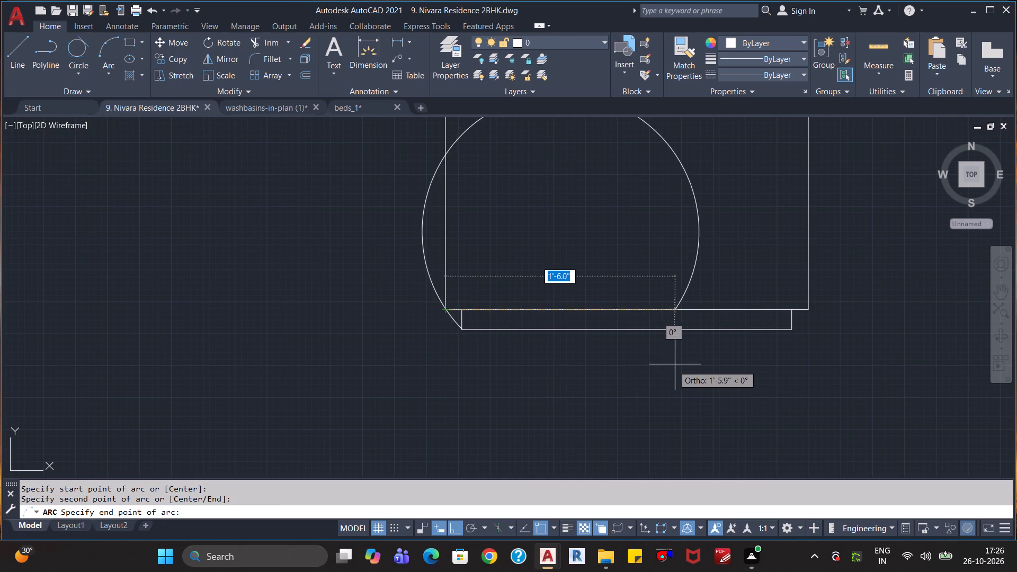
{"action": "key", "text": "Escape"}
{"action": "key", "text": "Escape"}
Draw an arc from the bed's southwest corner through the foot strip's southwest corner, ending about 1' farther east.
{"action": "left_click", "coordinate": [108, 52]}
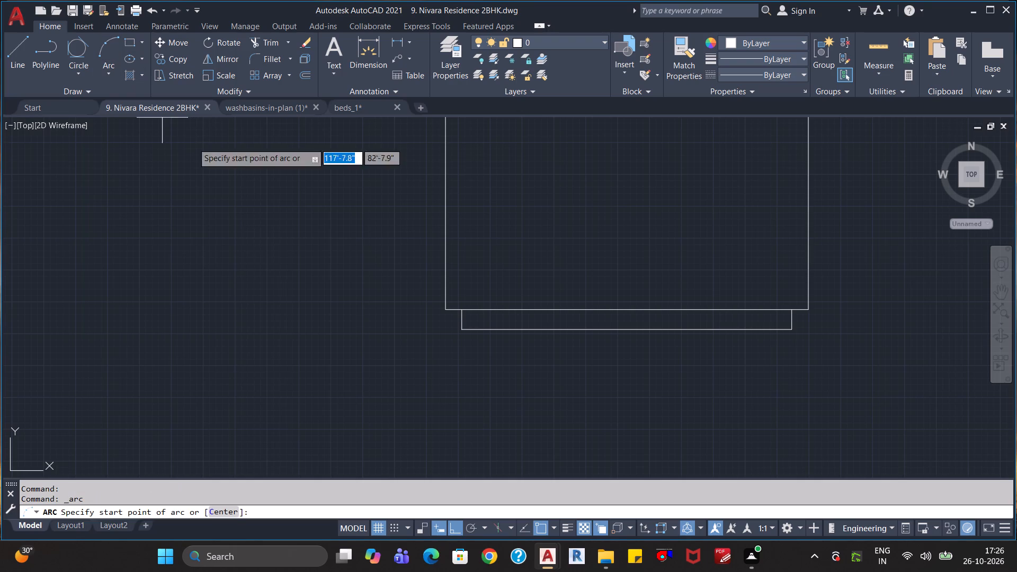
{"action": "left_click", "coordinate": [448, 310]}
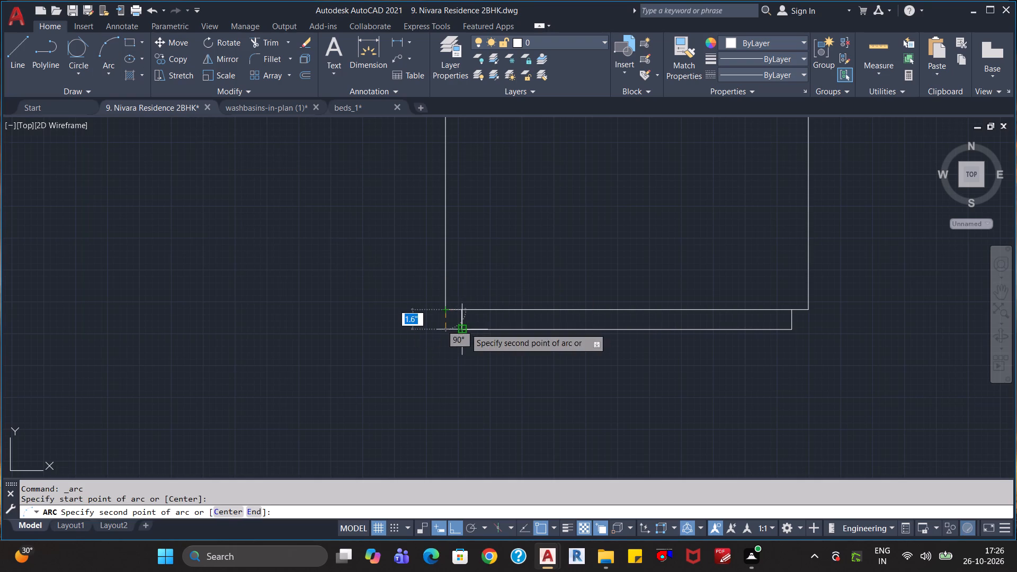
{"action": "left_click", "coordinate": [465, 328]}
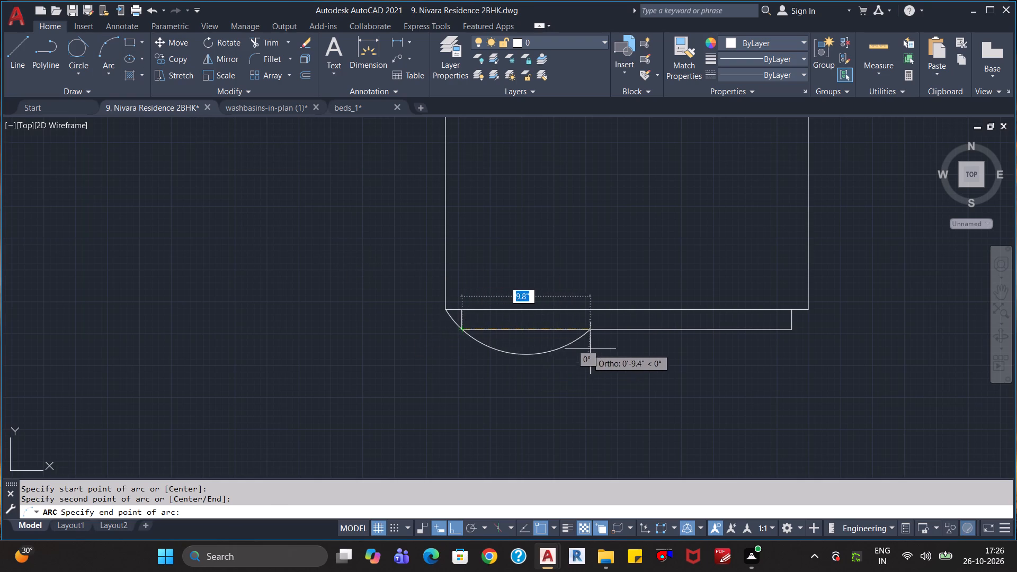
{"action": "left_click", "coordinate": [619, 386]}
{"action": "key", "text": "Escape"}
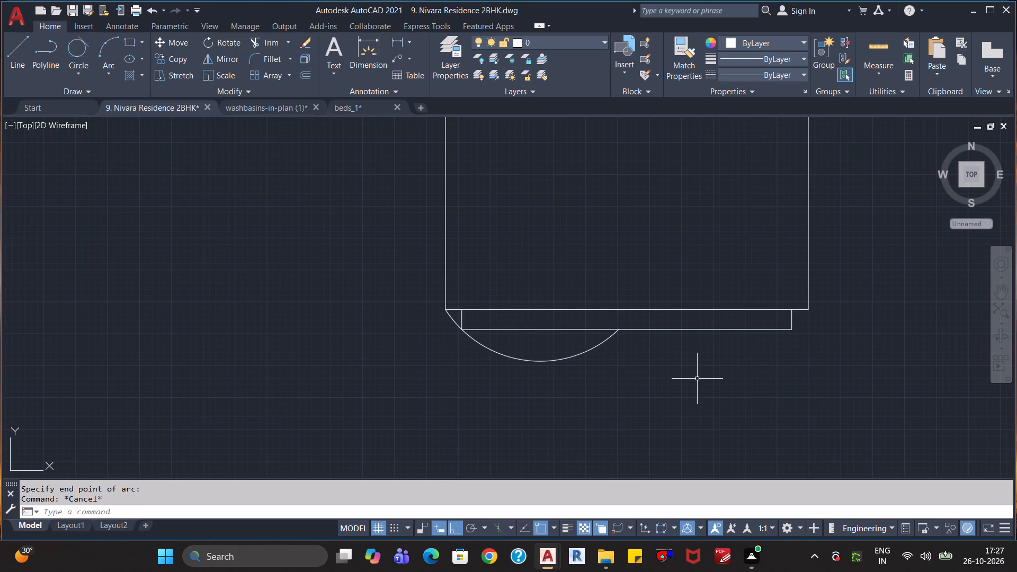
Trim the arc's part east of the foot strip's southwest corner, keeping only the short corner curve.
{"action": "type", "text": "tr"}
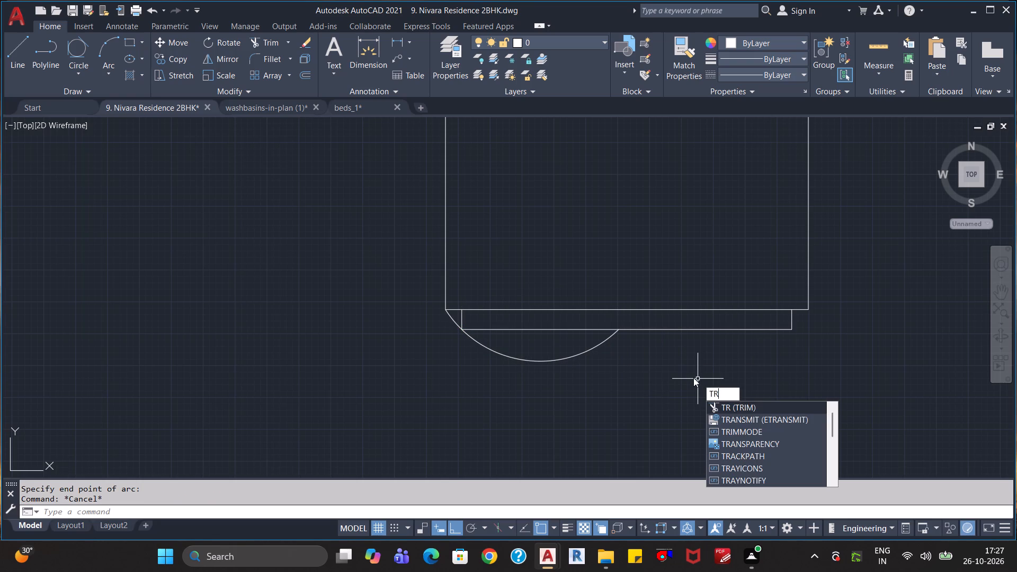
{"action": "key", "text": "Return"}
{"action": "left_click", "coordinate": [569, 356]}
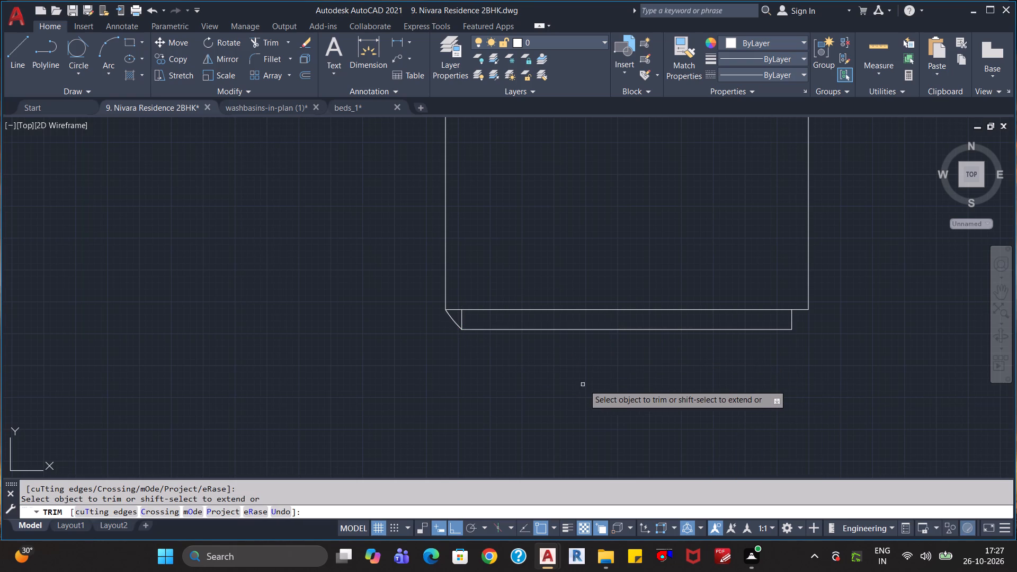
{"action": "key", "text": "Escape"}
{"action": "key", "text": "Escape"}
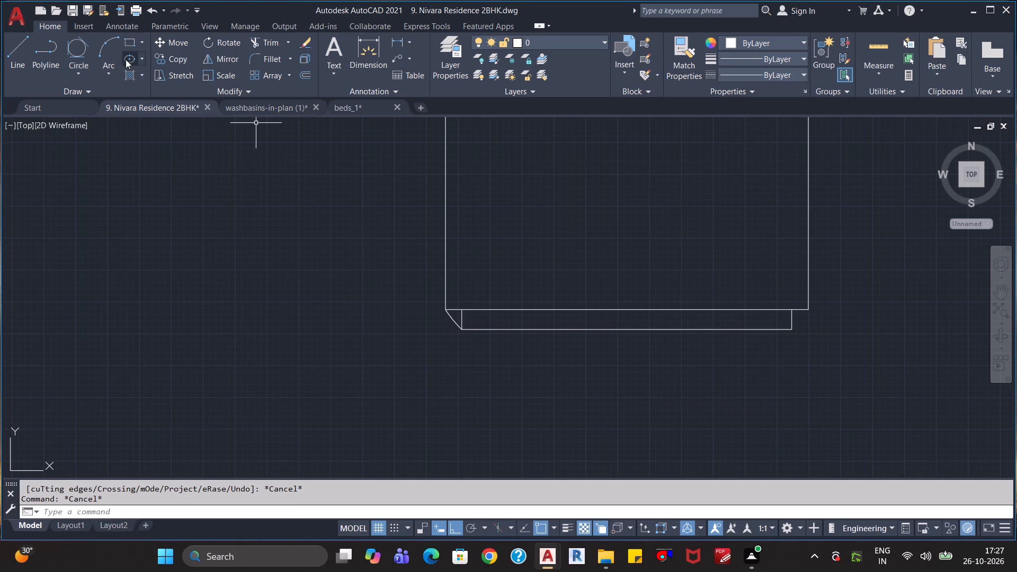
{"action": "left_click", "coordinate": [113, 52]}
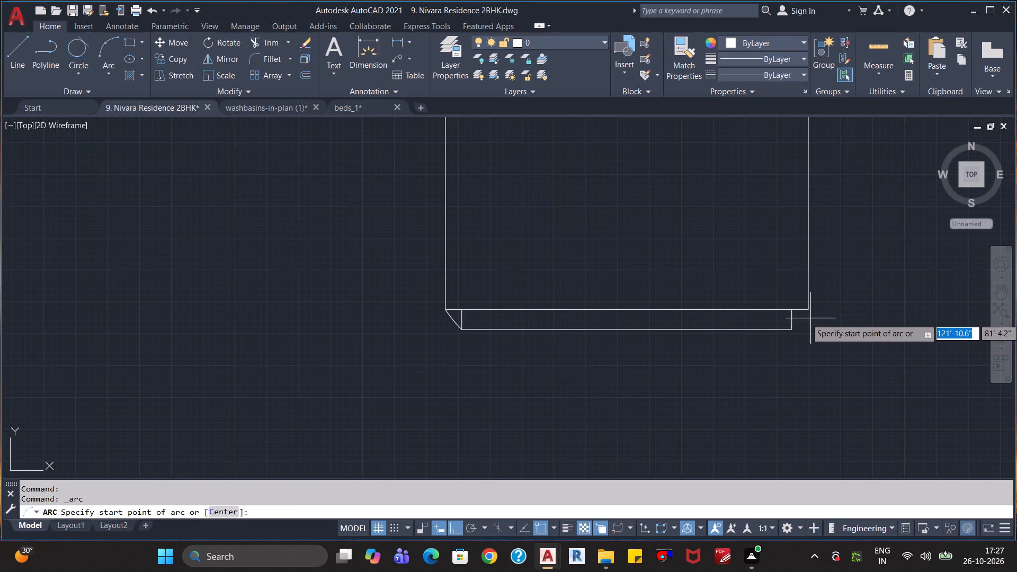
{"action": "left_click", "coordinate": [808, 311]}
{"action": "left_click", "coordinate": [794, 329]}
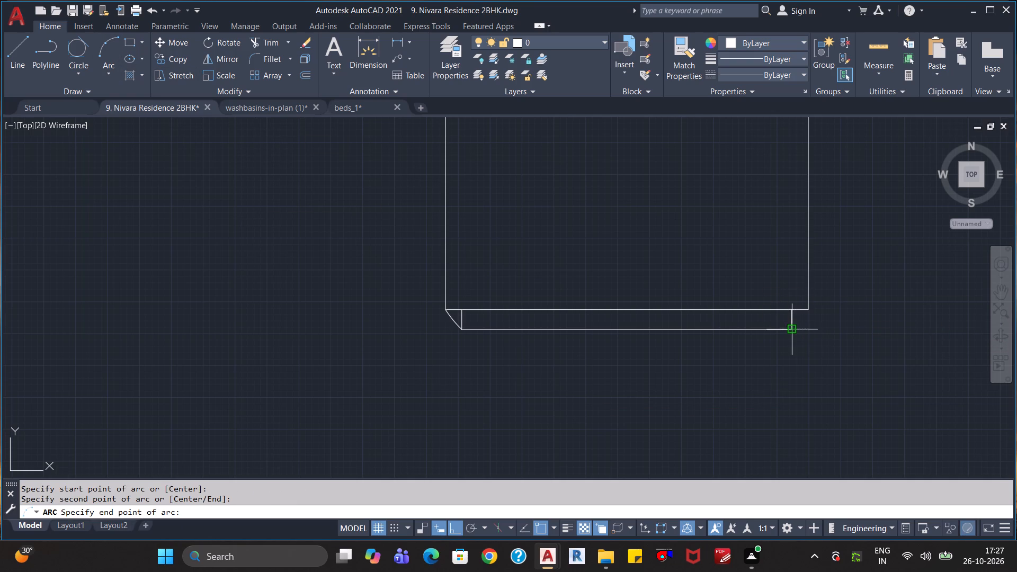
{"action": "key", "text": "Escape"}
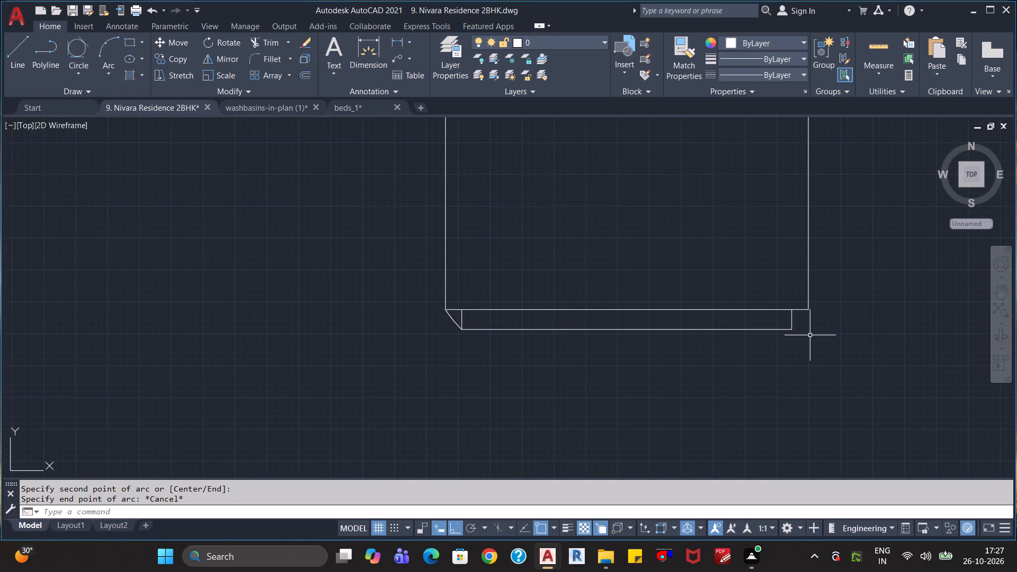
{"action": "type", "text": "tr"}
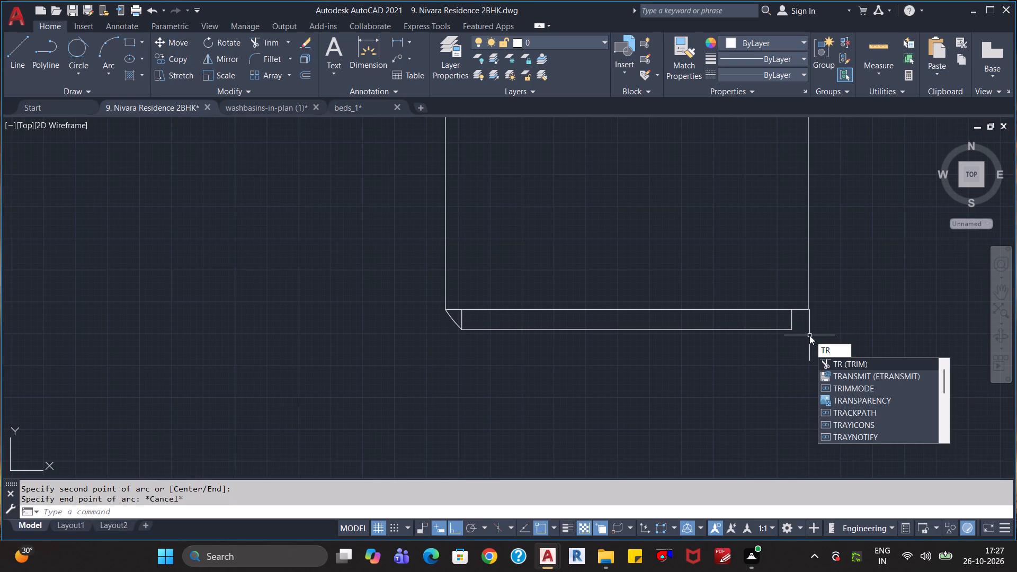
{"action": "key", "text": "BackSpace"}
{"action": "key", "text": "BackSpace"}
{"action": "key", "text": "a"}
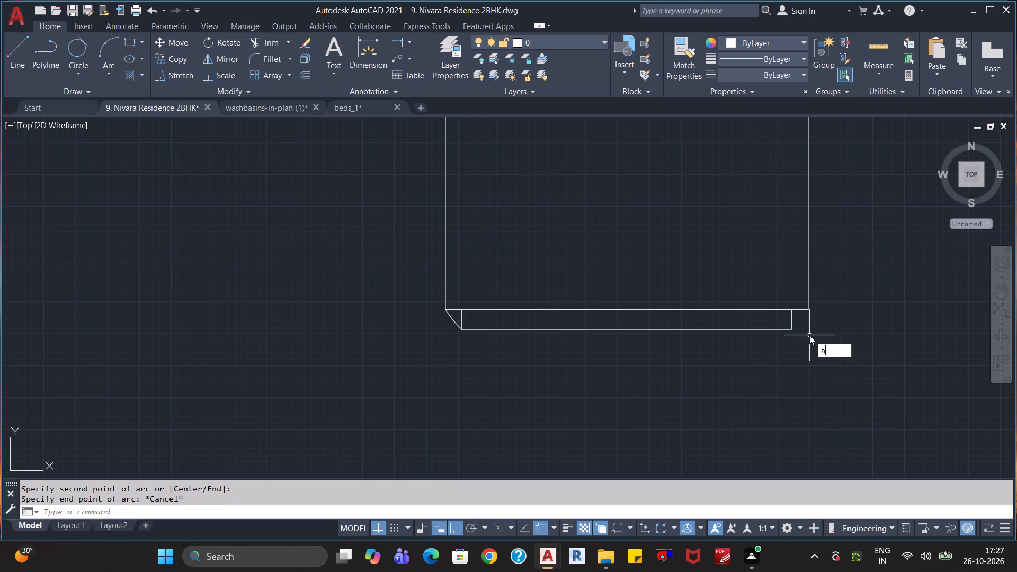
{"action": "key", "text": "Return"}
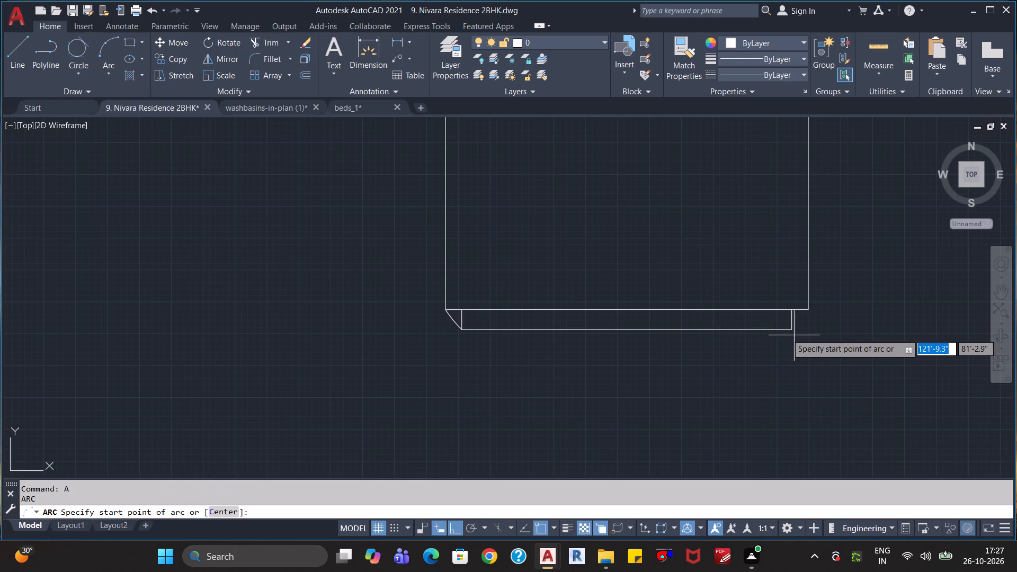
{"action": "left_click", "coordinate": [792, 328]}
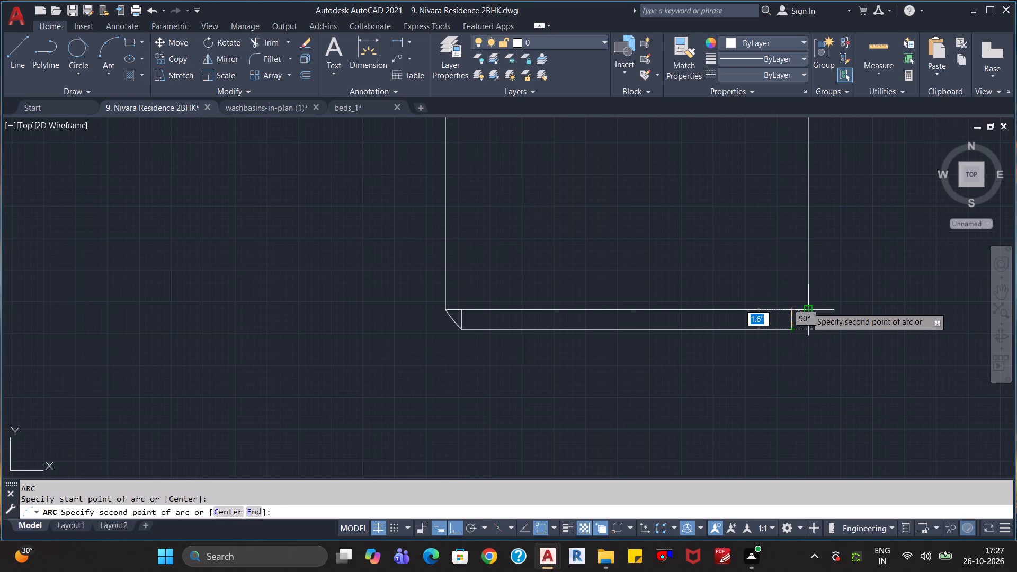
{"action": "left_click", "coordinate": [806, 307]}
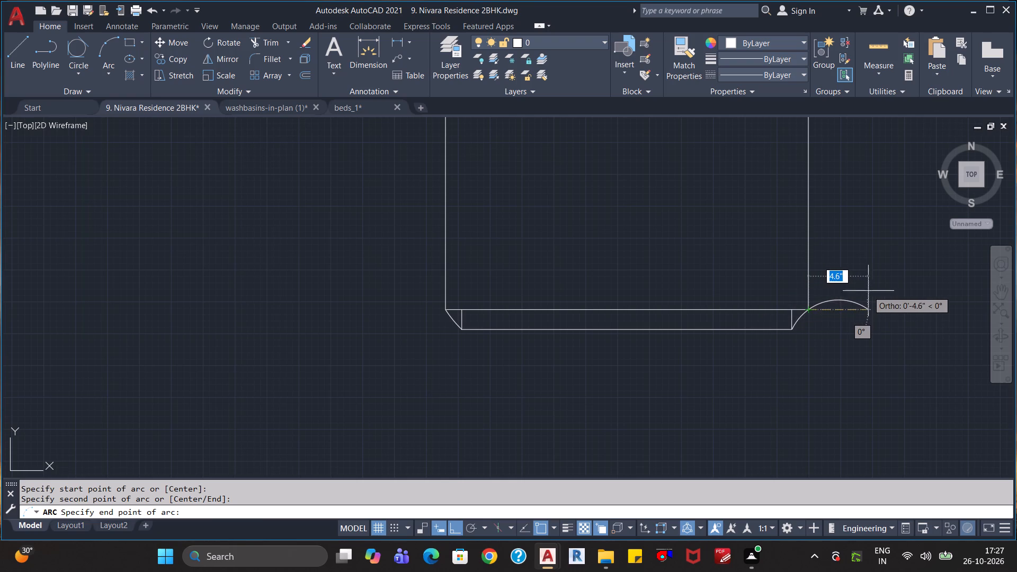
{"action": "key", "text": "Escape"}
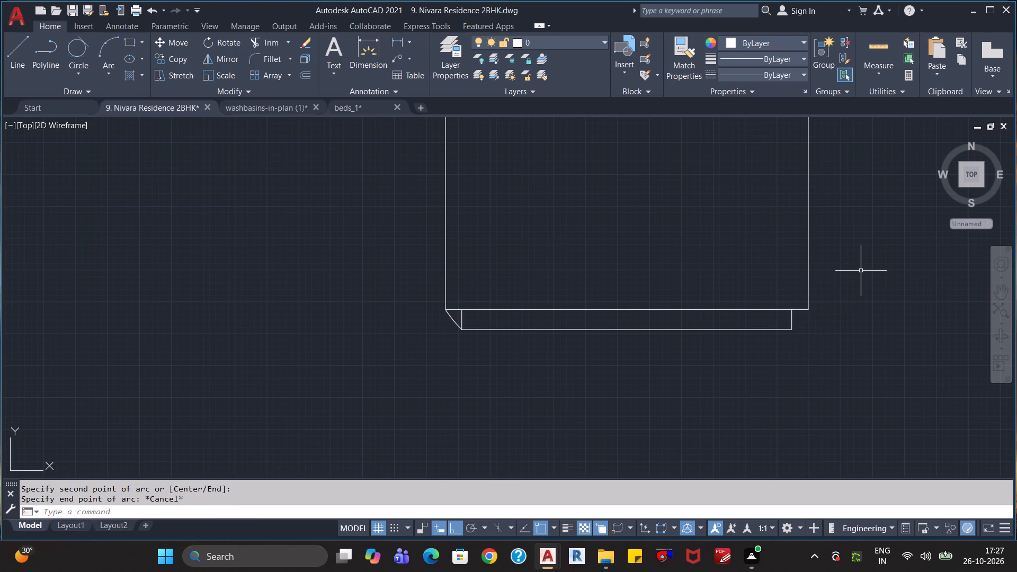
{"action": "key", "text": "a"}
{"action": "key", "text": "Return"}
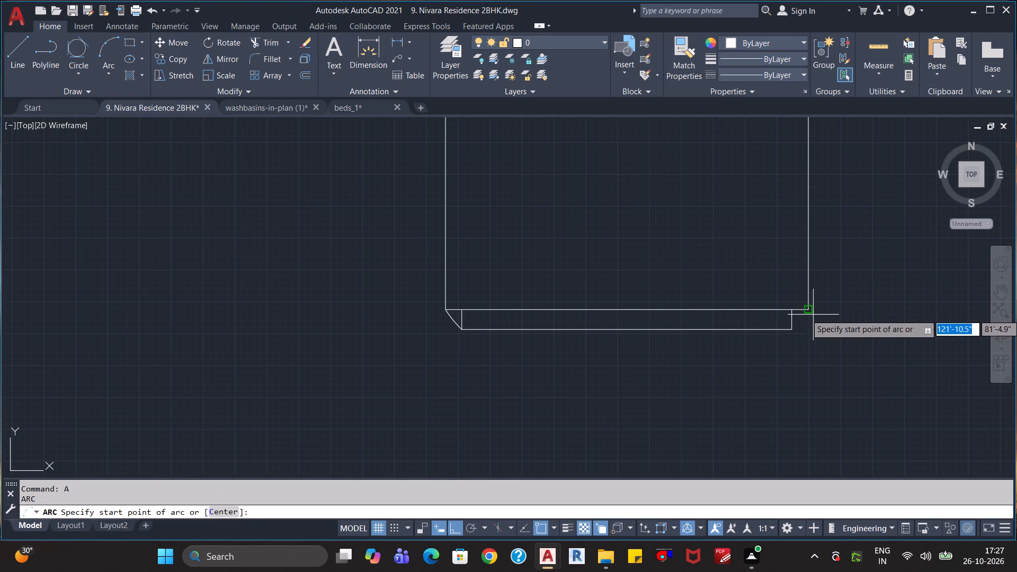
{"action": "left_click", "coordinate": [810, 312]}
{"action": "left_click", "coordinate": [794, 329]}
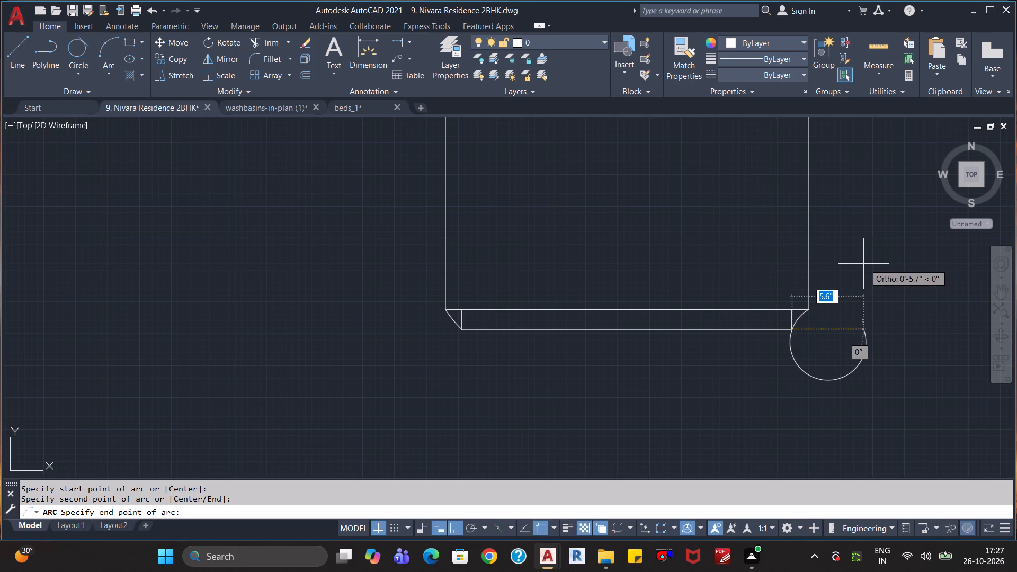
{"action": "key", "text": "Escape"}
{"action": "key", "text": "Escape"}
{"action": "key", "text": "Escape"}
Draw an arc from the foot strip's southeast corner through the bed's southeast corner, ending about 1'-5" farther west.
{"action": "key", "text": "a"}
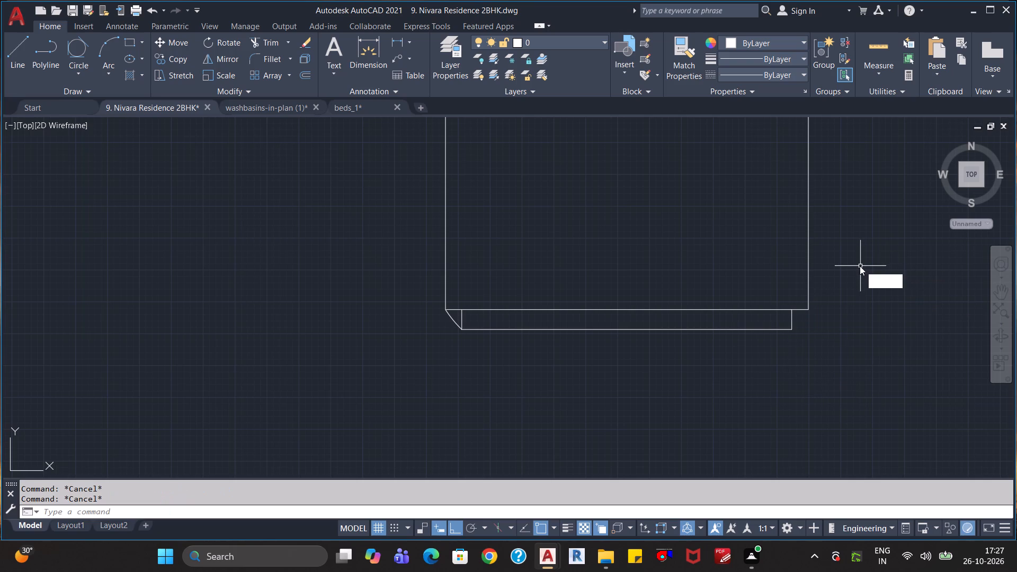
{"action": "key", "text": "Return"}
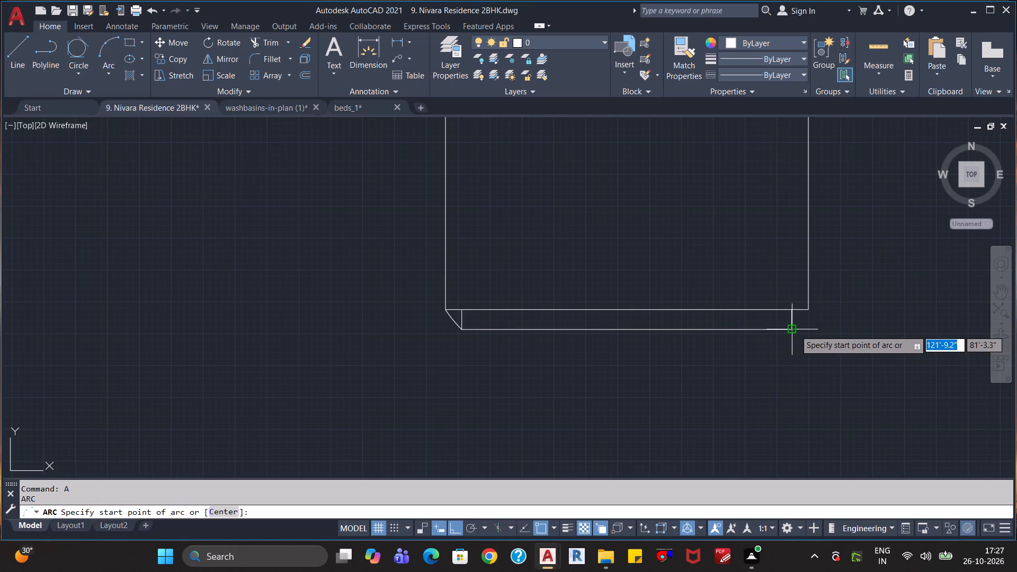
{"action": "left_click", "coordinate": [795, 330]}
{"action": "left_click", "coordinate": [807, 308]}
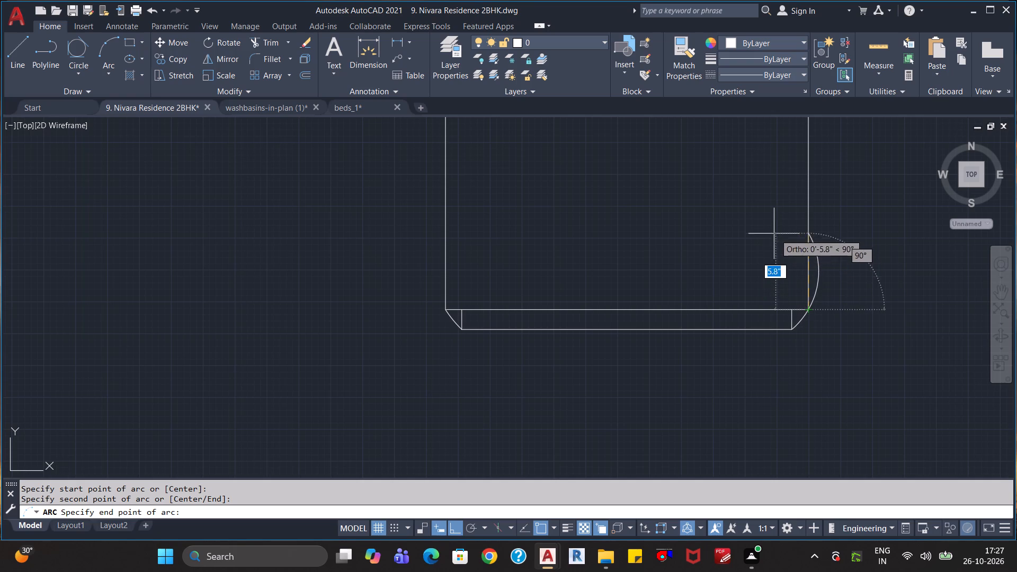
{"action": "left_click", "coordinate": [591, 208]}
{"action": "key", "text": "Escape"}
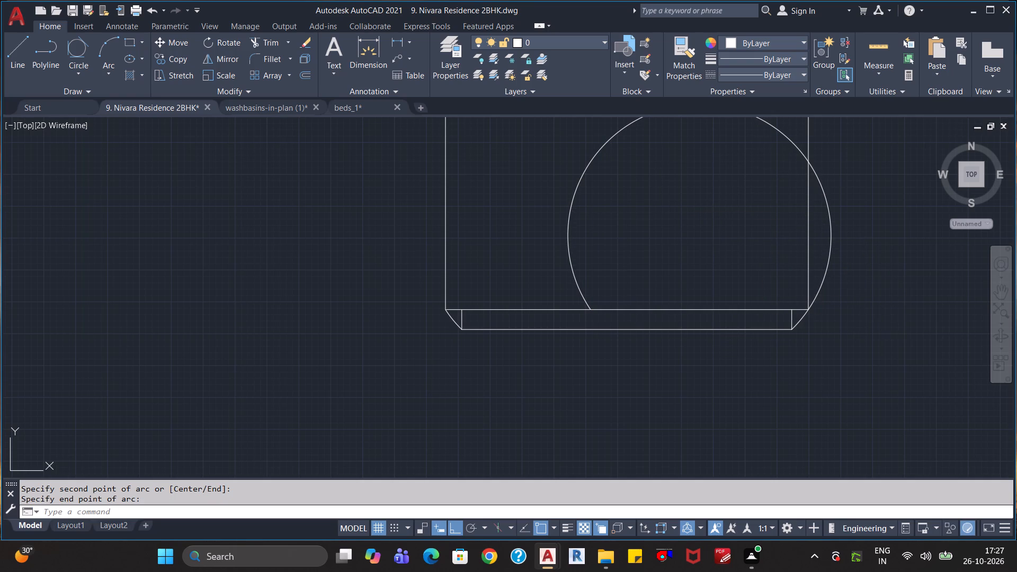
{"action": "key", "text": "Escape"}
Trim the arc beyond the bed's southeast corner and erase its remaining large piece, keeping only the short corner curve.
{"action": "type", "text": "tr"}
{"action": "key", "text": "Return"}
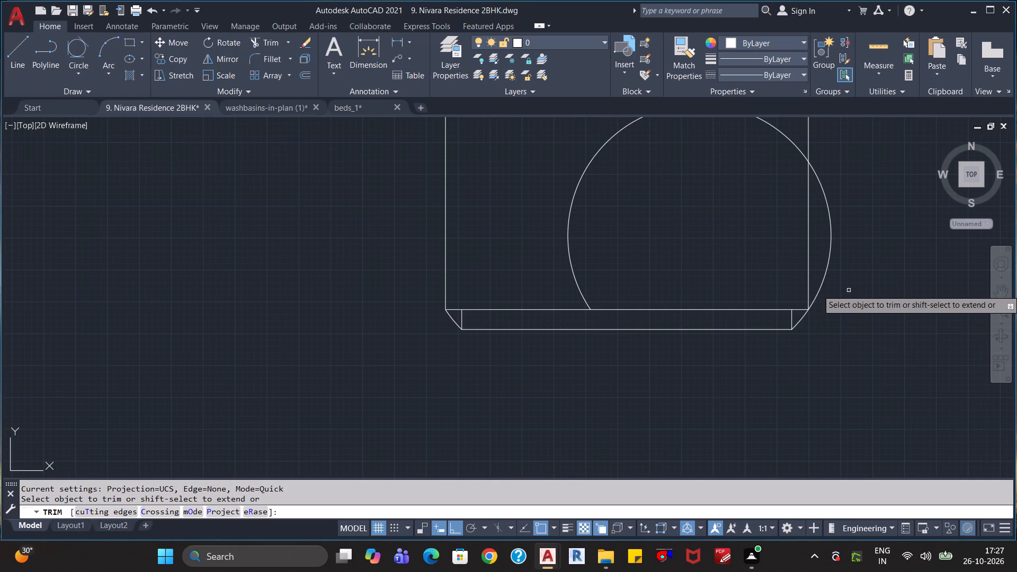
{"action": "left_click", "coordinate": [827, 268]}
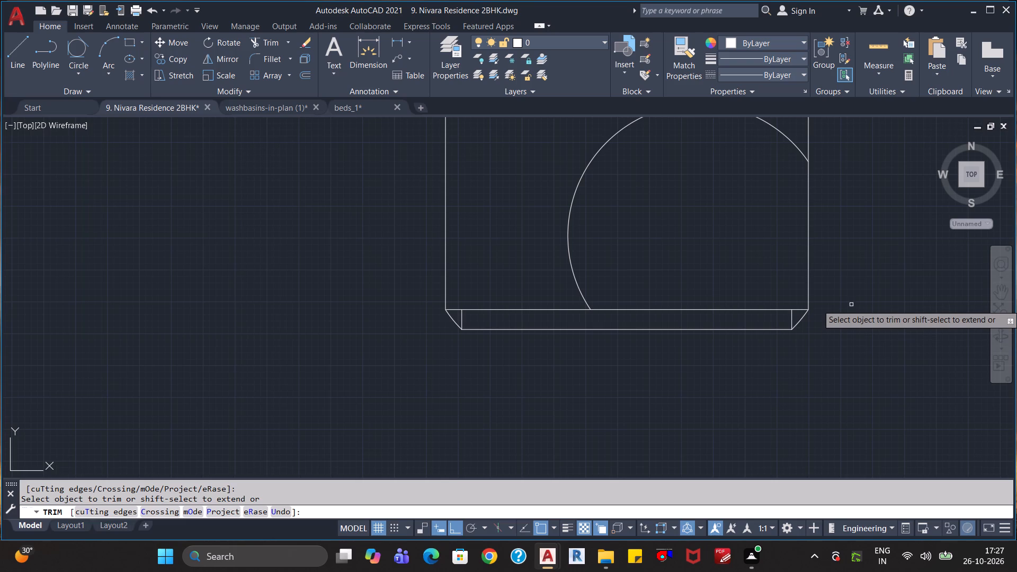
{"action": "key", "text": "Escape"}
{"action": "key", "text": "Escape"}
{"action": "key", "text": "Escape"}
{"action": "left_click_drag", "start_coordinate": [673, 247], "coordinate": [661, 248]}
{"action": "left_click", "coordinate": [546, 256]}
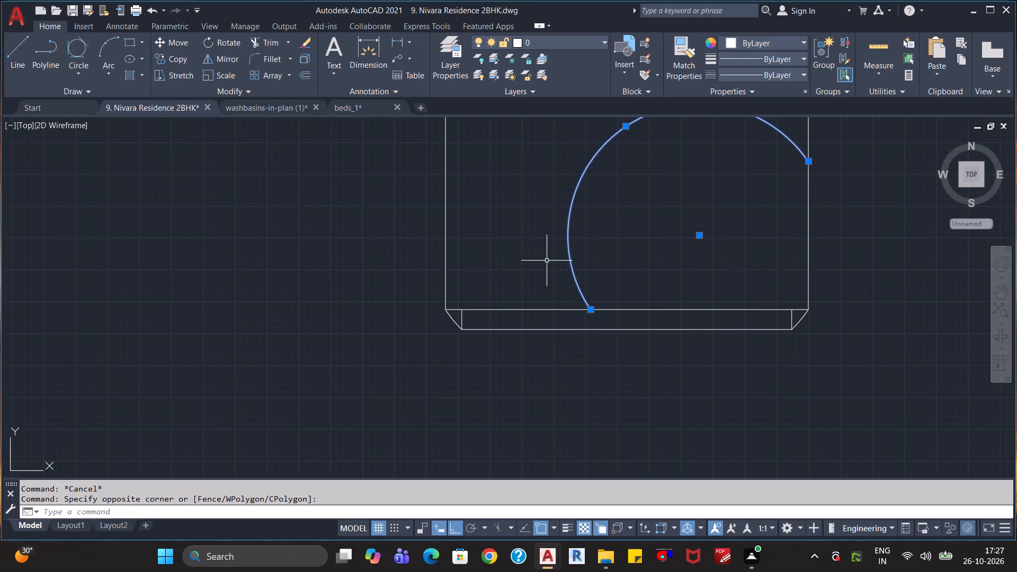
{"action": "key", "text": "Delete"}
Trim away the short vertical lines at both ends of the foot strip, leaving the corner curves as its ends.
{"action": "scroll", "coordinate": [547, 261], "scroll_direction": "down", "scroll_amount": 1}
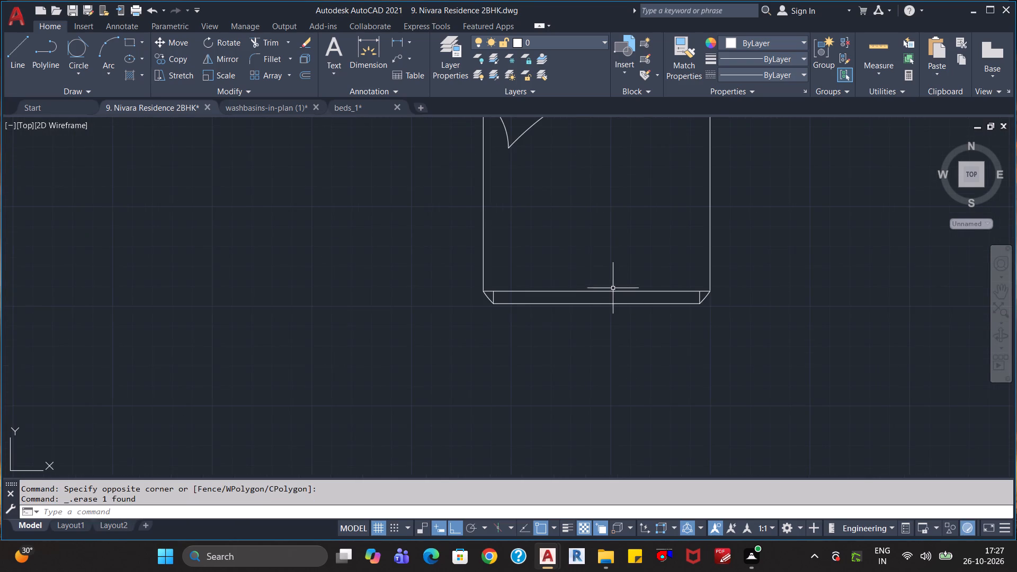
{"action": "scroll", "coordinate": [618, 297], "scroll_direction": "down", "scroll_amount": 1}
{"action": "scroll", "coordinate": [672, 342], "scroll_direction": "up", "scroll_amount": 1}
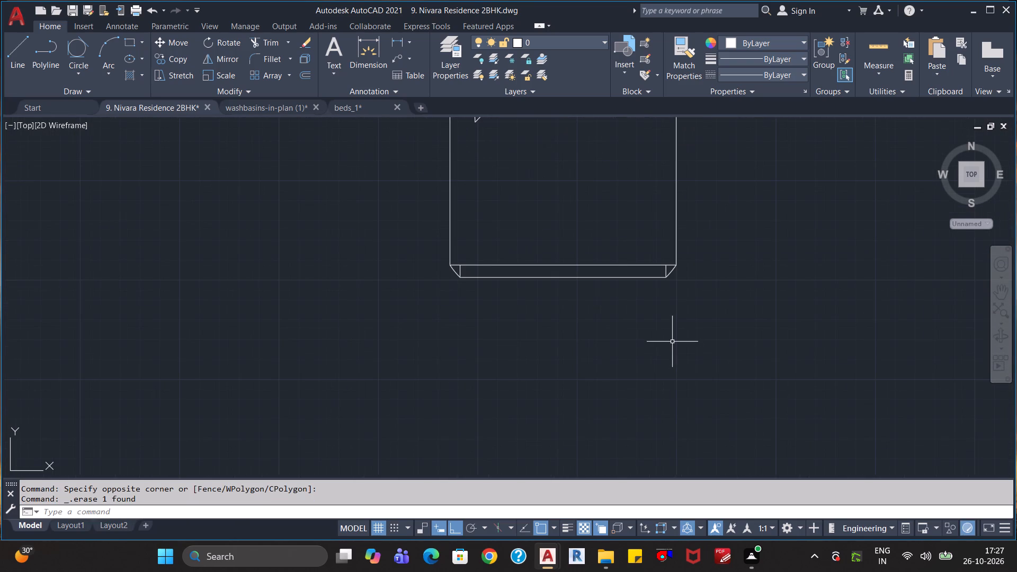
{"action": "type", "text": "tr"}
{"action": "key", "text": "Return"}
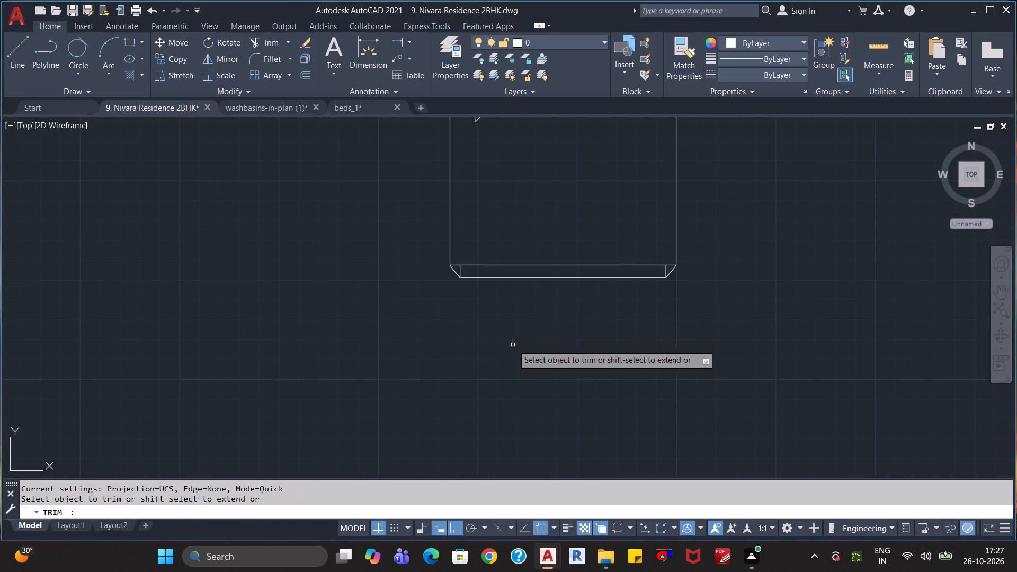
{"action": "scroll", "coordinate": [466, 296], "scroll_direction": "up", "scroll_amount": 2}
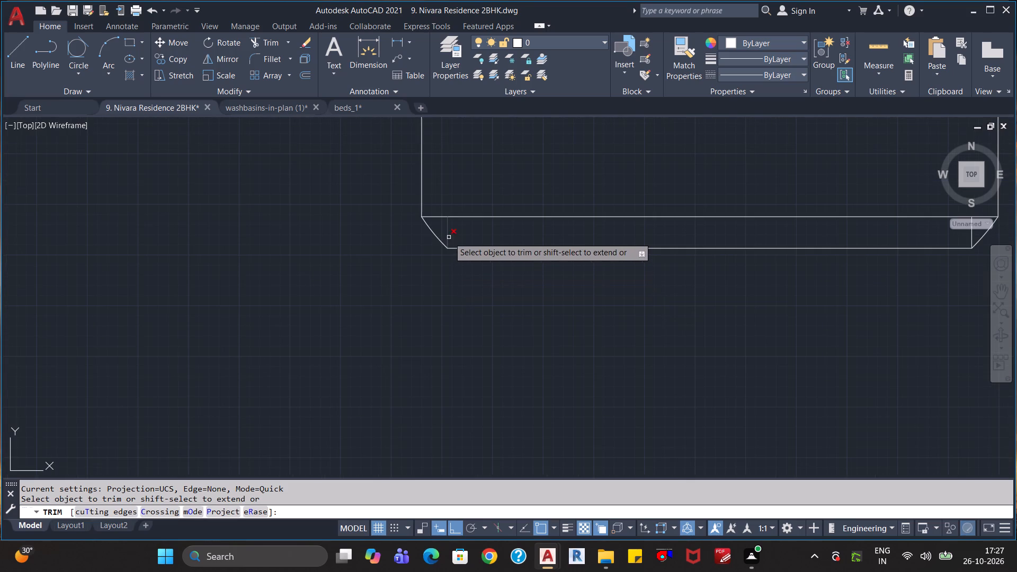
{"action": "left_click", "coordinate": [449, 237]}
{"action": "scroll", "coordinate": [620, 348], "scroll_direction": "down", "scroll_amount": 1}
{"action": "middle_click_drag", "start_coordinate": [743, 333], "coordinate": [552, 388]}
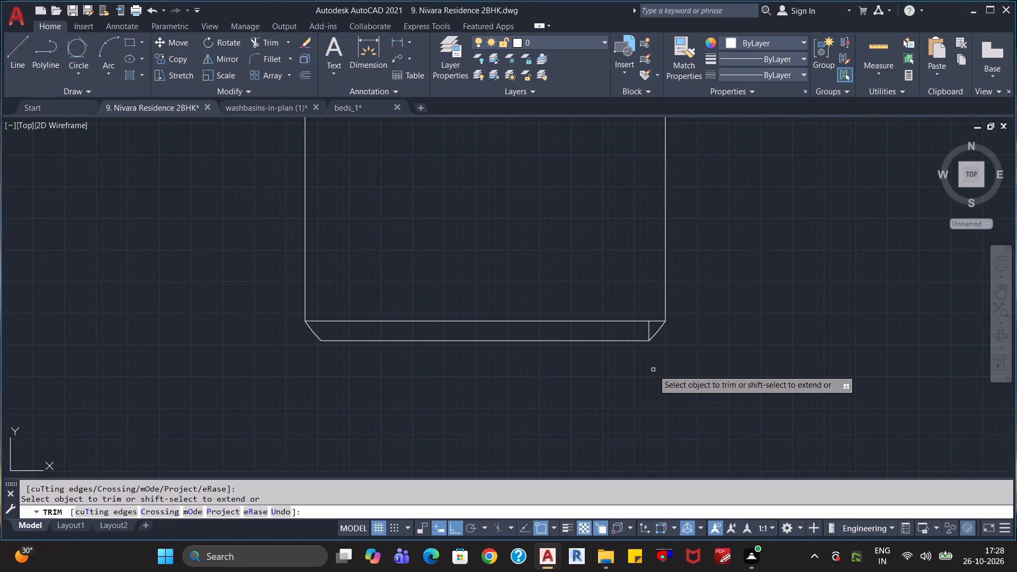
{"action": "left_click", "coordinate": [650, 328]}
{"action": "key", "text": "Escape"}
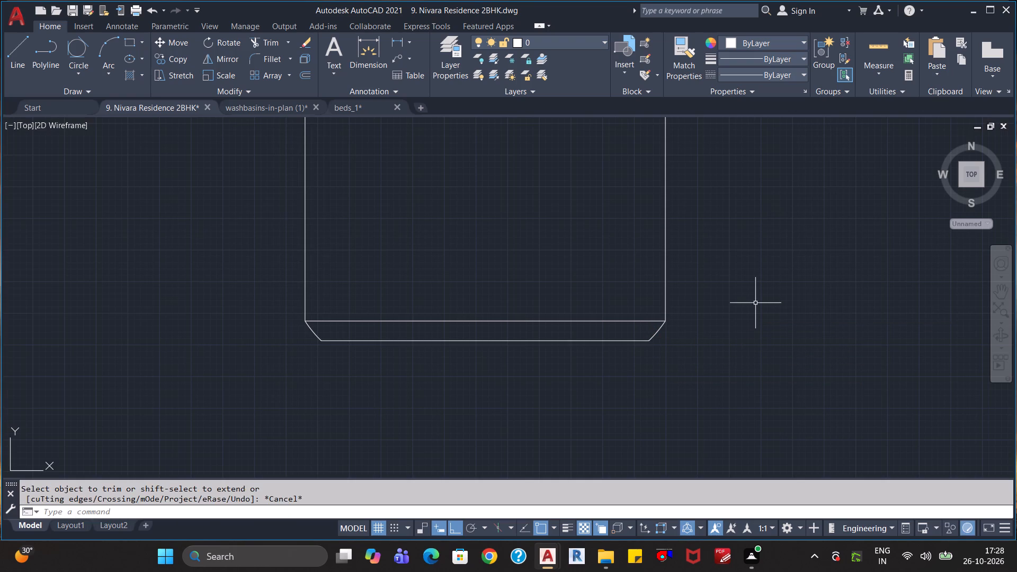
{"action": "key", "text": "Escape"}
Examine the whole bed set, including the reshaped foot strip and the side tables.
{"action": "scroll", "coordinate": [755, 303], "scroll_direction": "down", "scroll_amount": 1}
{"action": "key", "text": "Escape"}
{"action": "scroll", "coordinate": [755, 303], "scroll_direction": "down", "scroll_amount": 1}
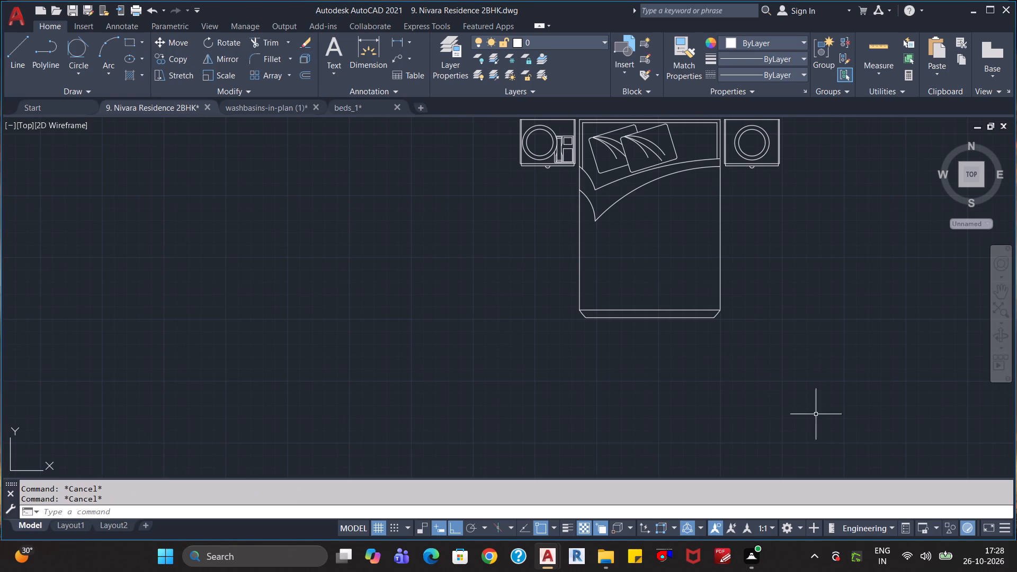
{"action": "scroll", "coordinate": [873, 439], "scroll_direction": "up", "scroll_amount": 2}
{"action": "middle_click_drag", "start_coordinate": [689, 309], "coordinate": [692, 317]}
{"action": "scroll", "coordinate": [692, 317], "scroll_direction": "down", "scroll_amount": 2}
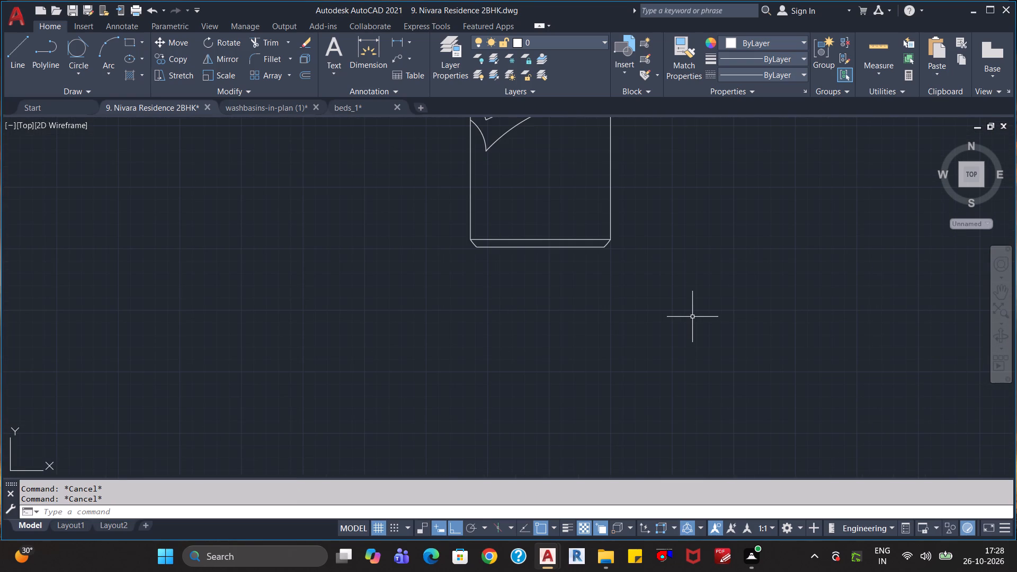
{"action": "middle_click_drag", "start_coordinate": [695, 257], "coordinate": [719, 386]}
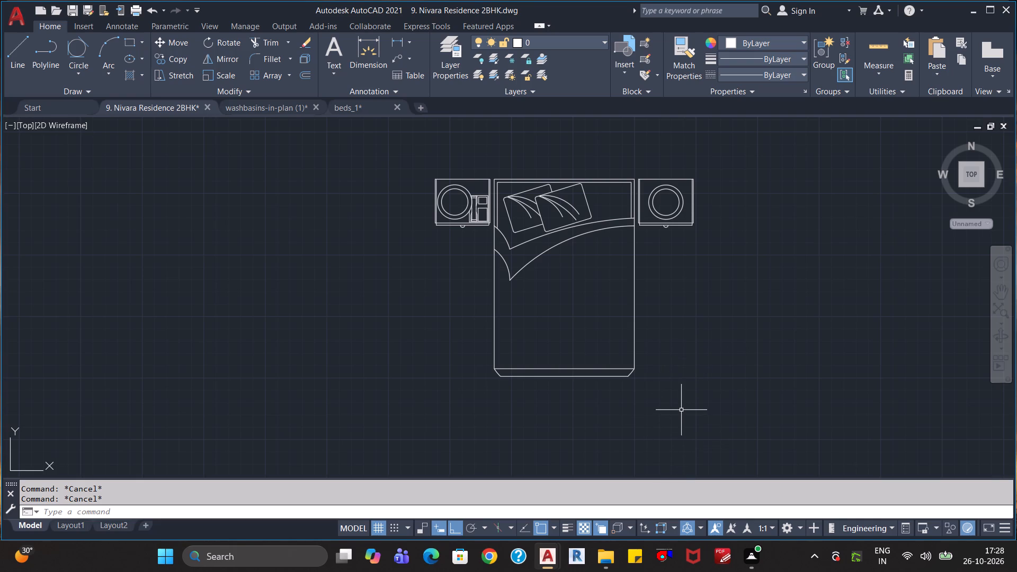
{"action": "scroll", "coordinate": [681, 410], "scroll_direction": "down", "scroll_amount": 1}
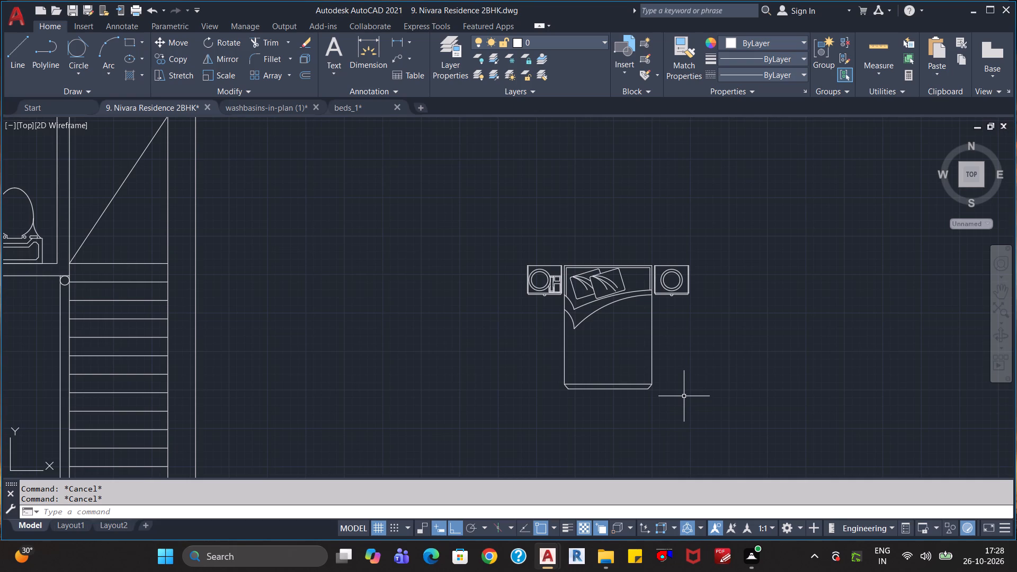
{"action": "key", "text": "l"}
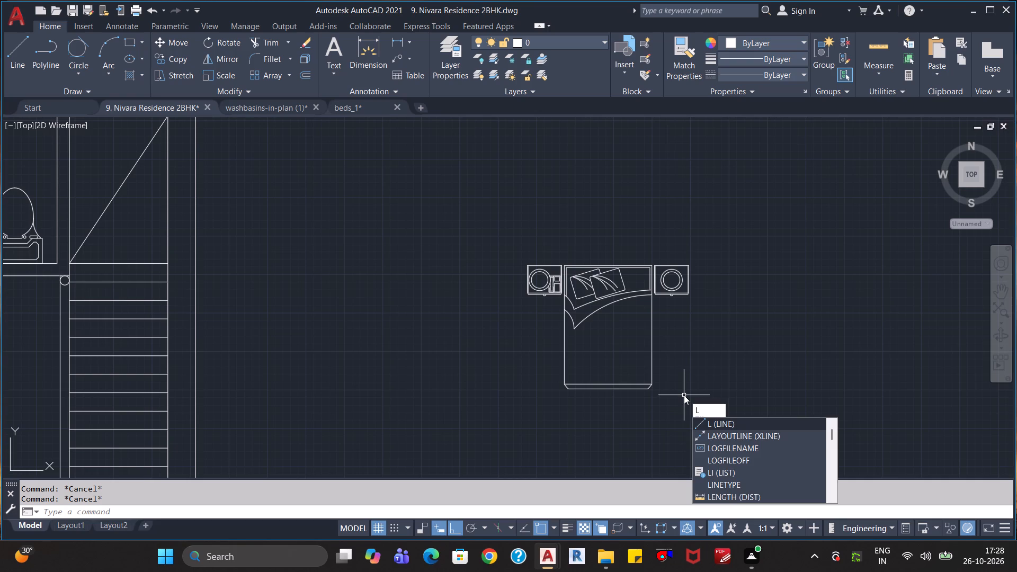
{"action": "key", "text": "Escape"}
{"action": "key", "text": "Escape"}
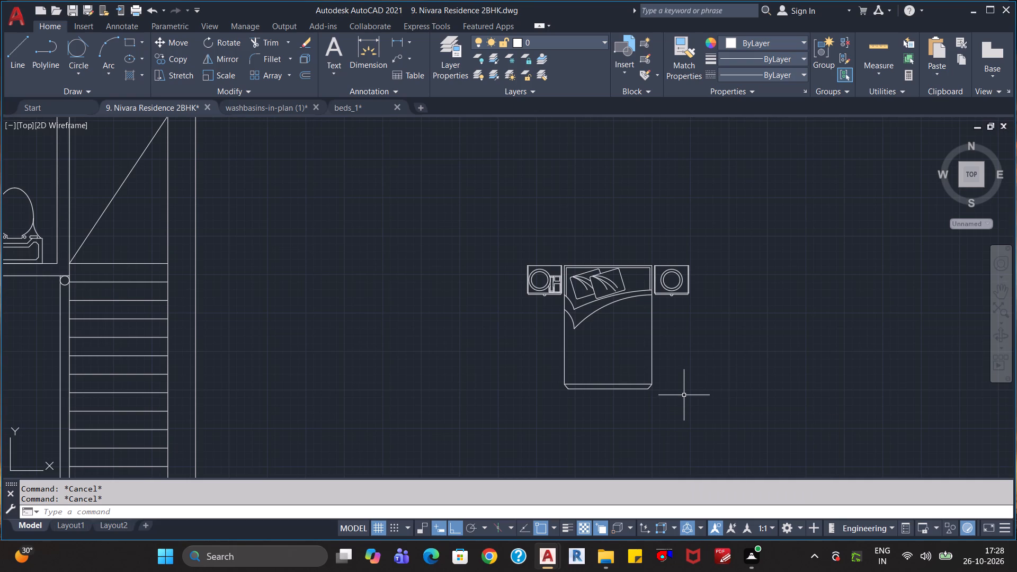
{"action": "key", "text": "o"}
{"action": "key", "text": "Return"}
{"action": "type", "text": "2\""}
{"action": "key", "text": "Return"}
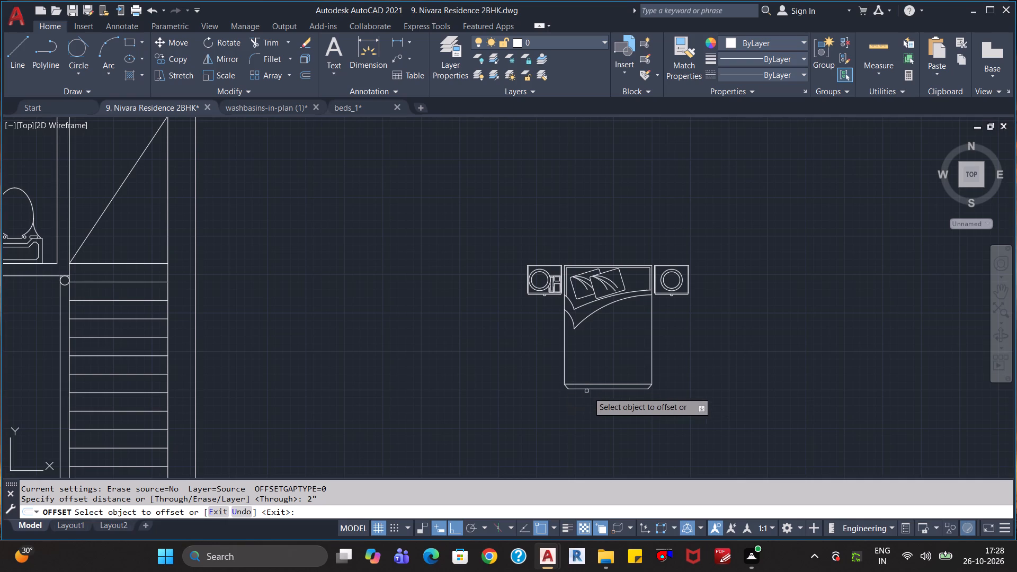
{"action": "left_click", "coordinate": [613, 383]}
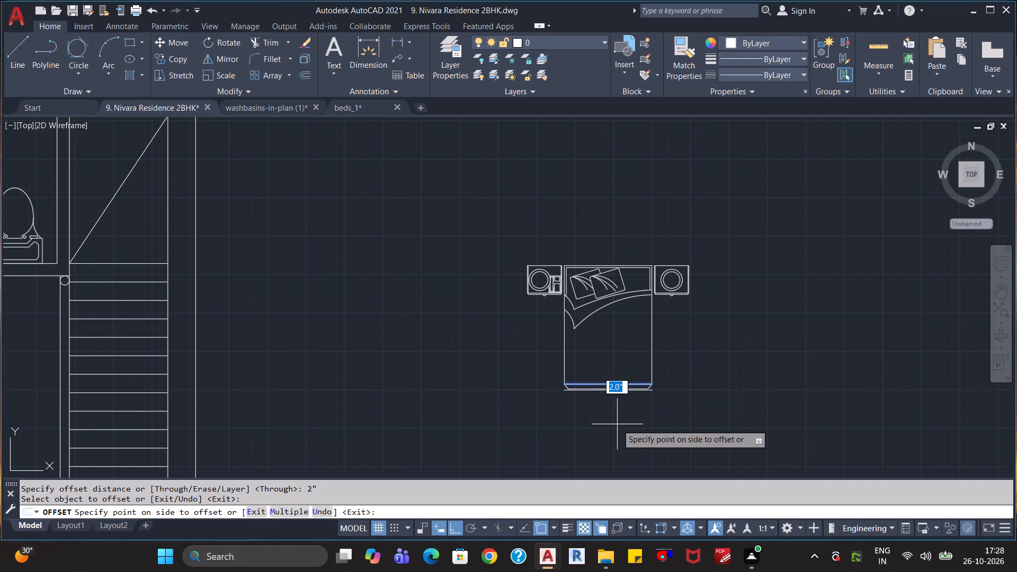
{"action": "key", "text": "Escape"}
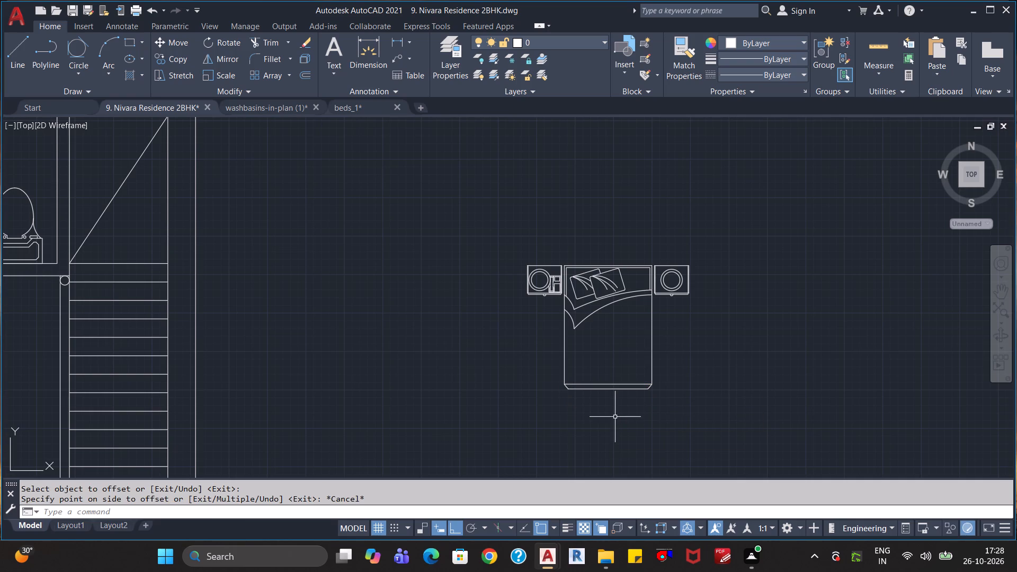
Offset the bed's south edge line, along the top of the foot strip, 2.5" outward to the south.
{"action": "key", "text": "o"}
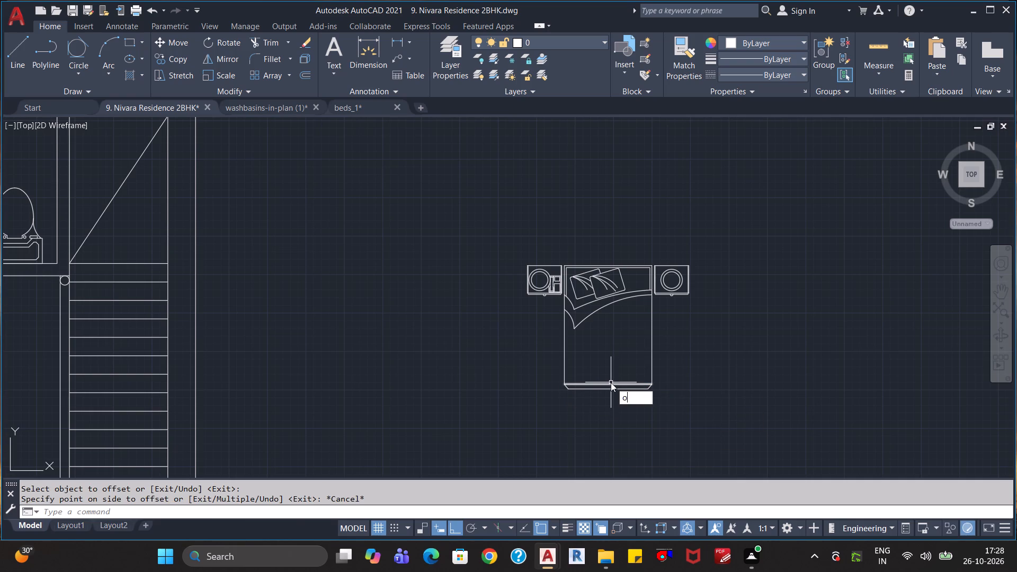
{"action": "key", "text": "Return"}
{"action": "type", "text": "2.5\""}
{"action": "key", "text": "Return"}
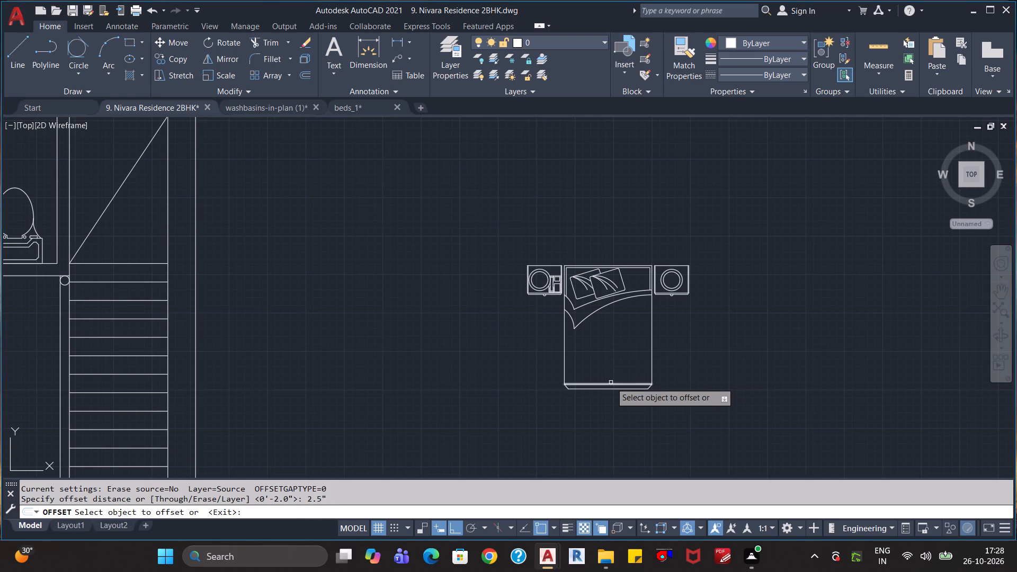
{"action": "left_click", "coordinate": [609, 383]}
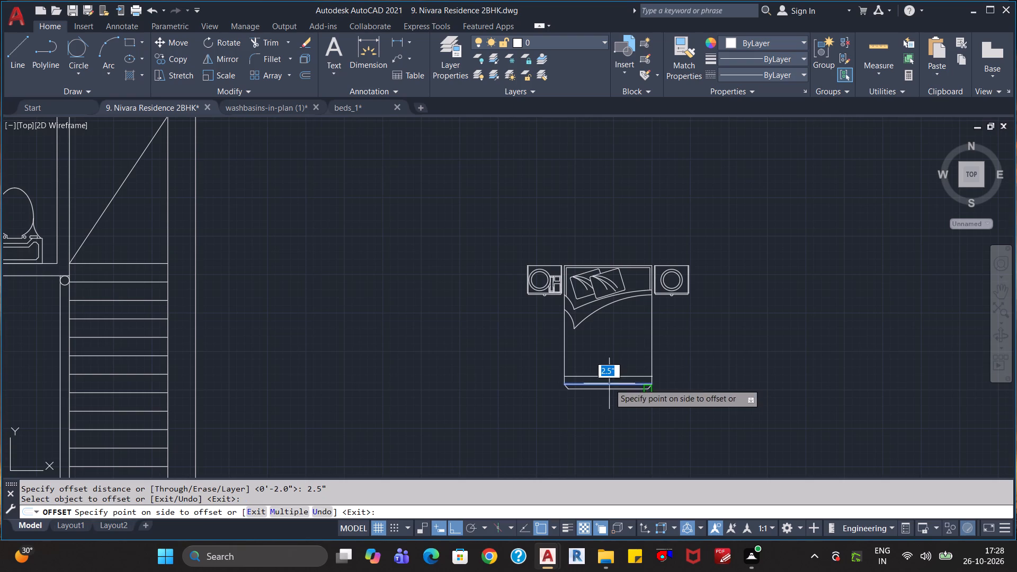
{"action": "left_click", "coordinate": [614, 415]}
Offset the bed's east and west side lines 2.5" outward, one to each side.
{"action": "scroll", "coordinate": [697, 416], "scroll_direction": "up", "scroll_amount": 1}
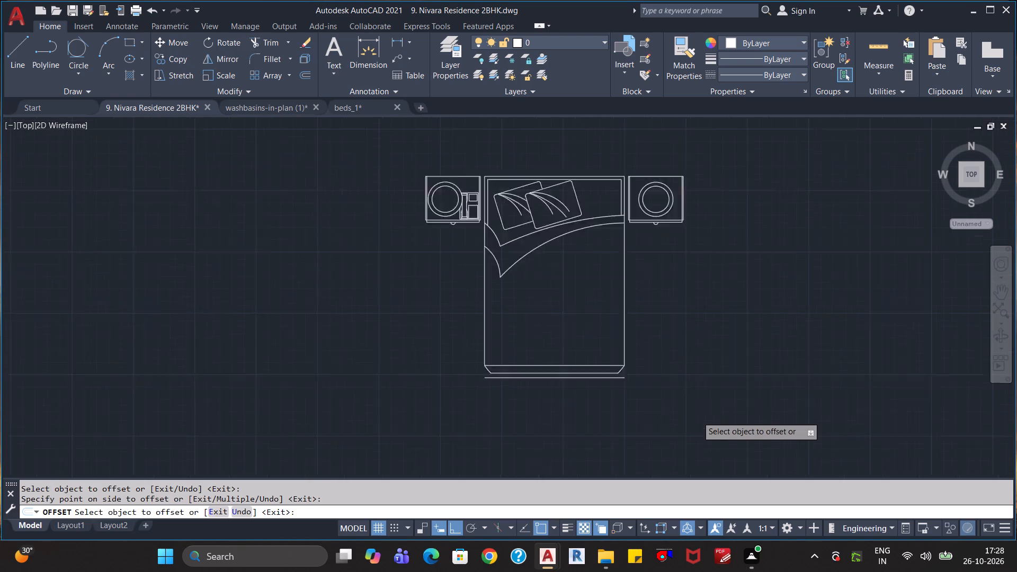
{"action": "scroll", "coordinate": [697, 416], "scroll_direction": "up", "scroll_amount": 1}
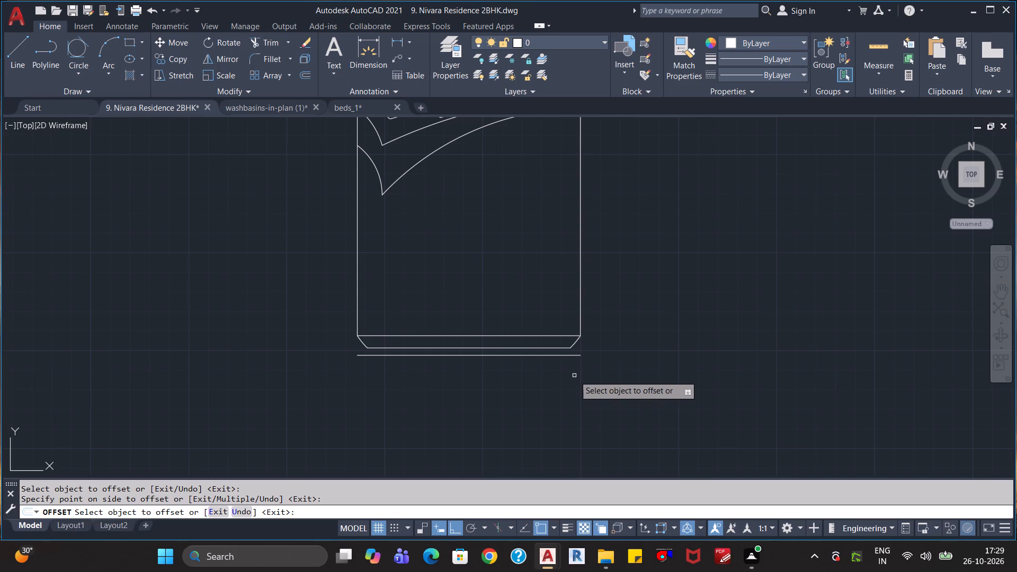
{"action": "left_click", "coordinate": [579, 311]}
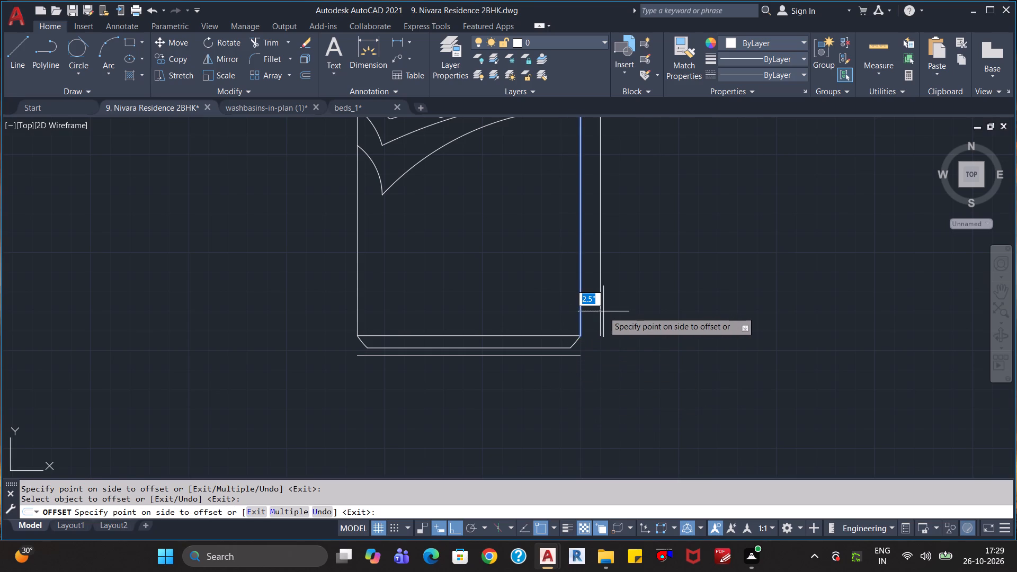
{"action": "left_click", "coordinate": [603, 312]}
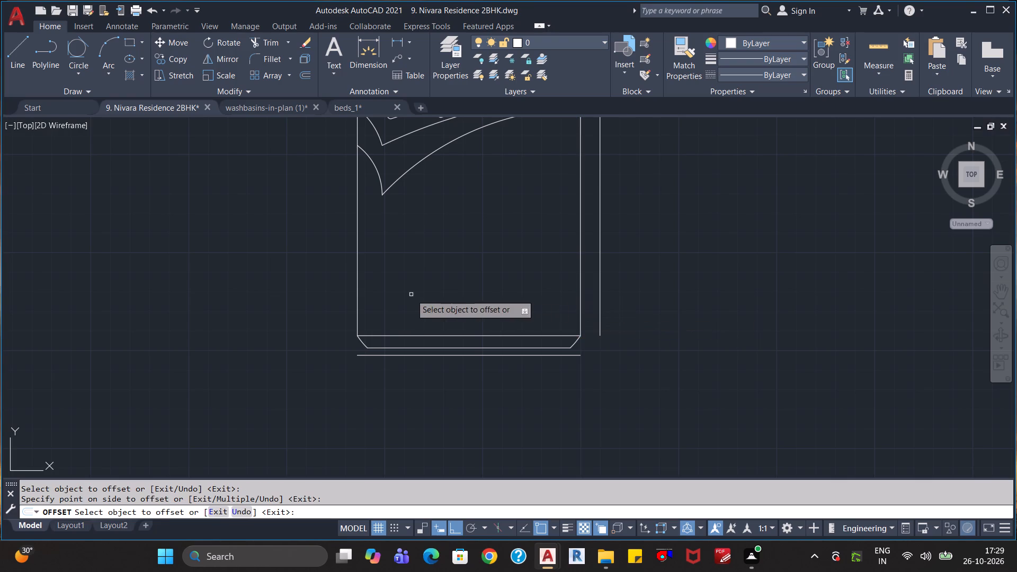
{"action": "left_click", "coordinate": [358, 294]}
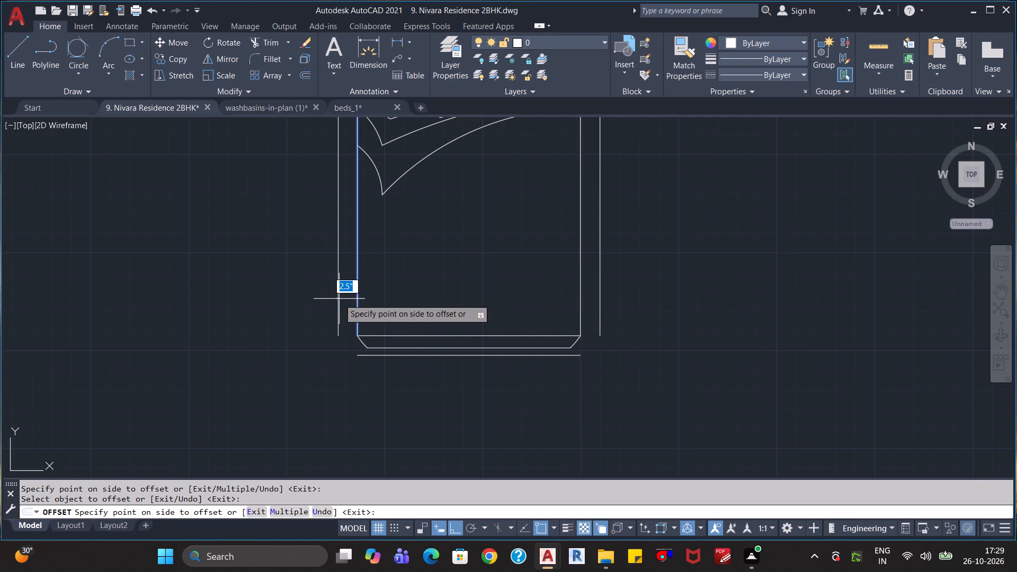
{"action": "left_click", "coordinate": [338, 300]}
{"action": "key", "text": "Escape"}
{"action": "key", "text": "Escape"}
{"action": "key", "text": "Escape"}
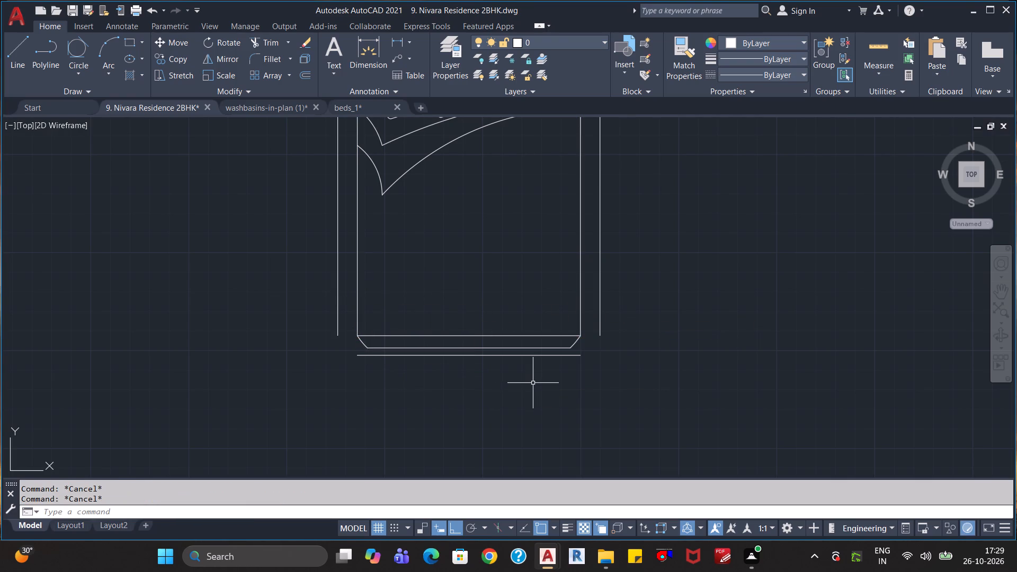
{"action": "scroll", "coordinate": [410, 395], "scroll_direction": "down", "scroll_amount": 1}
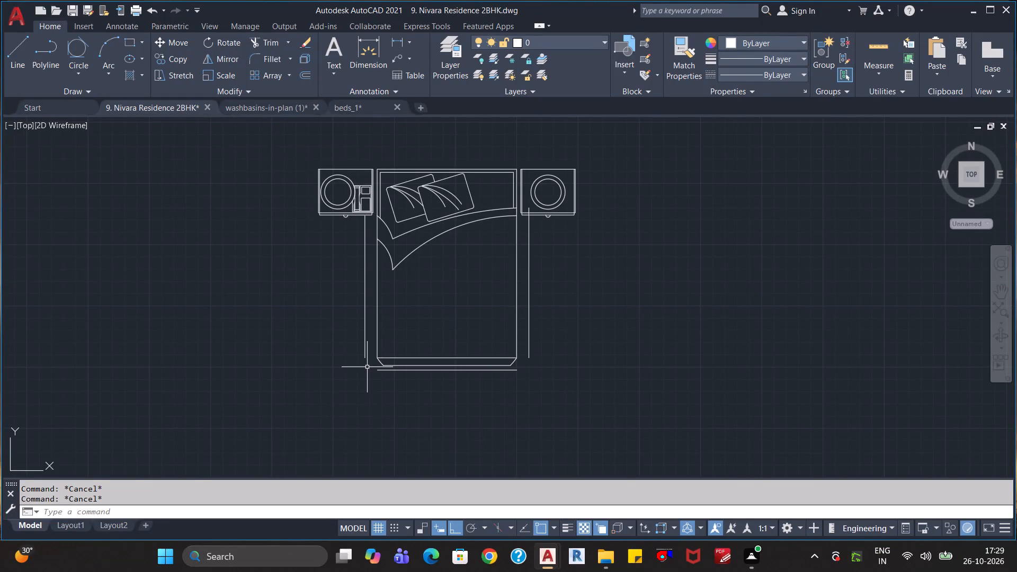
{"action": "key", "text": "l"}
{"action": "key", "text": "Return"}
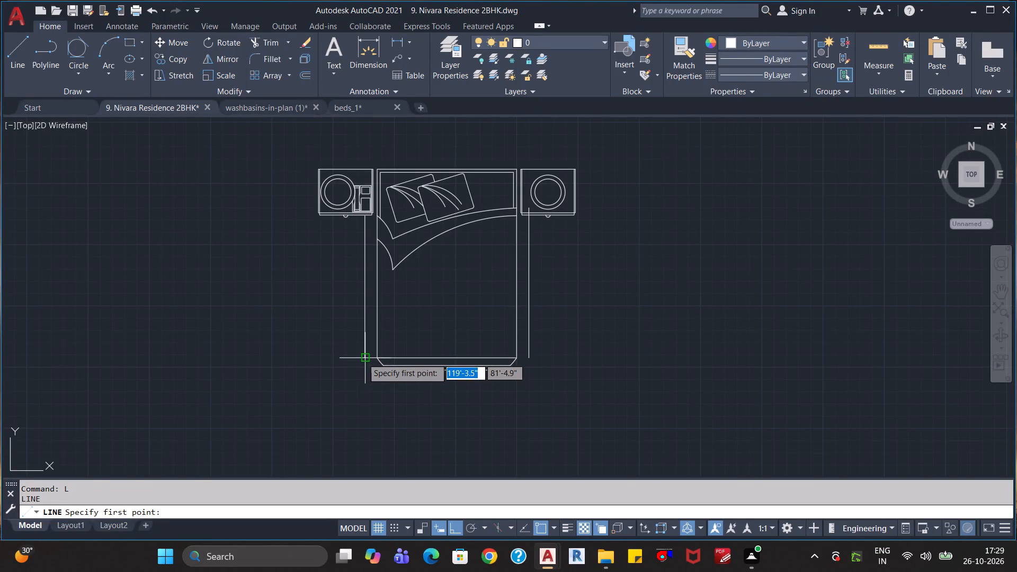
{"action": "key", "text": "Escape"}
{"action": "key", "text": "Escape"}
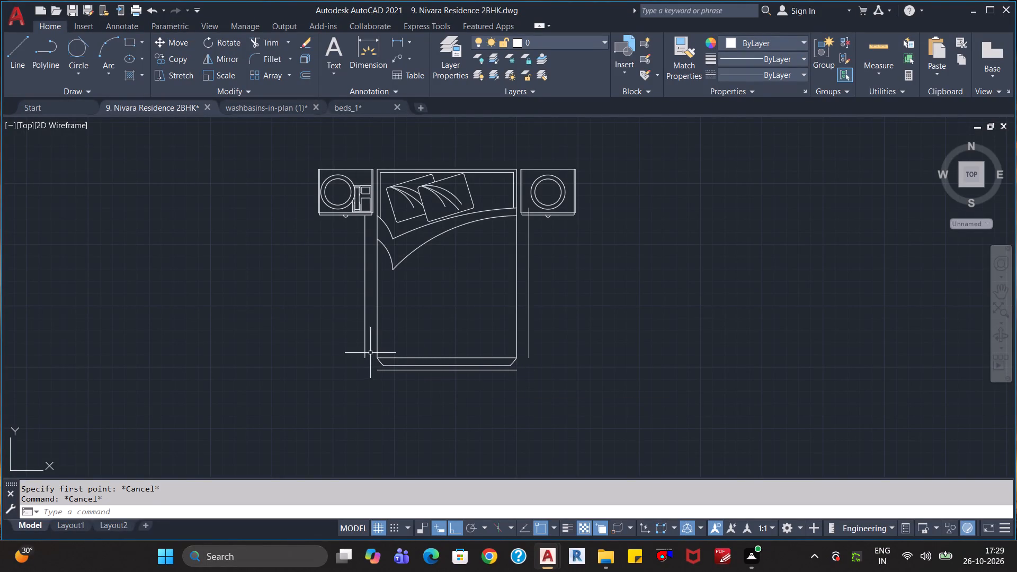
Stretch the south ends of both offset side lines straight down, well past the offset line below the foot strip.
{"action": "left_click", "coordinate": [363, 351]}
{"action": "left_click", "coordinate": [367, 356]}
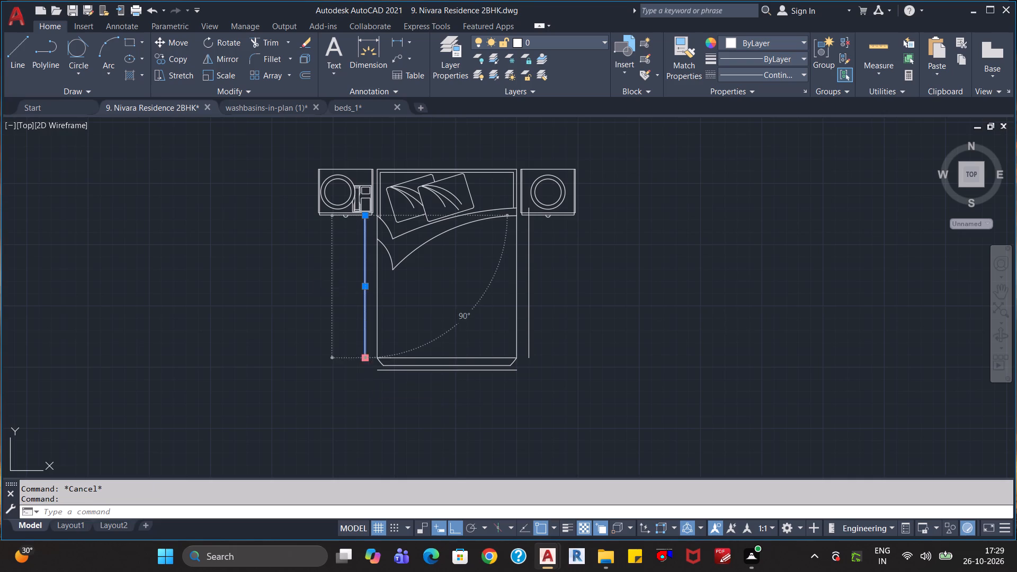
{"action": "left_click", "coordinate": [374, 414]}
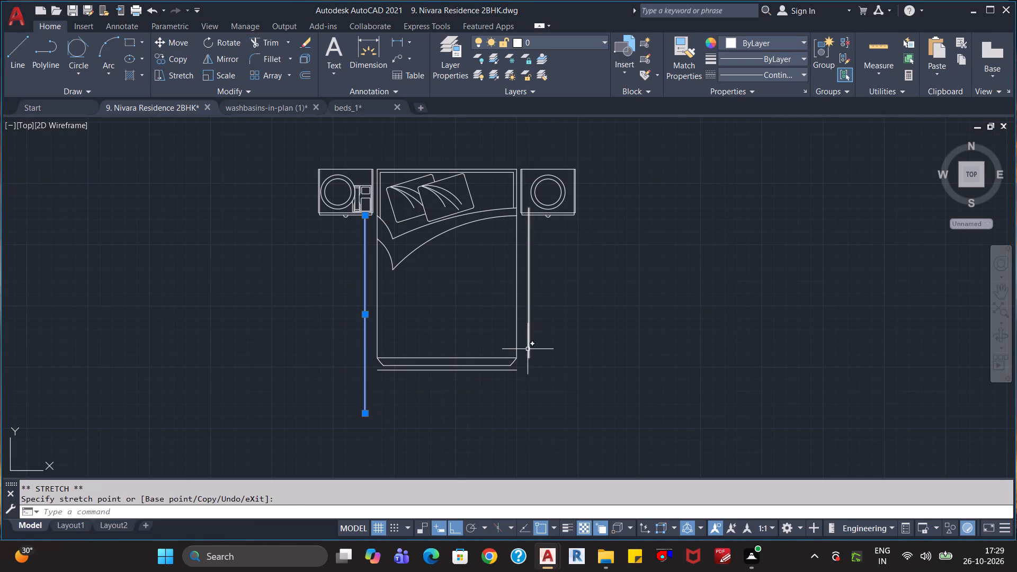
{"action": "left_click", "coordinate": [529, 347]}
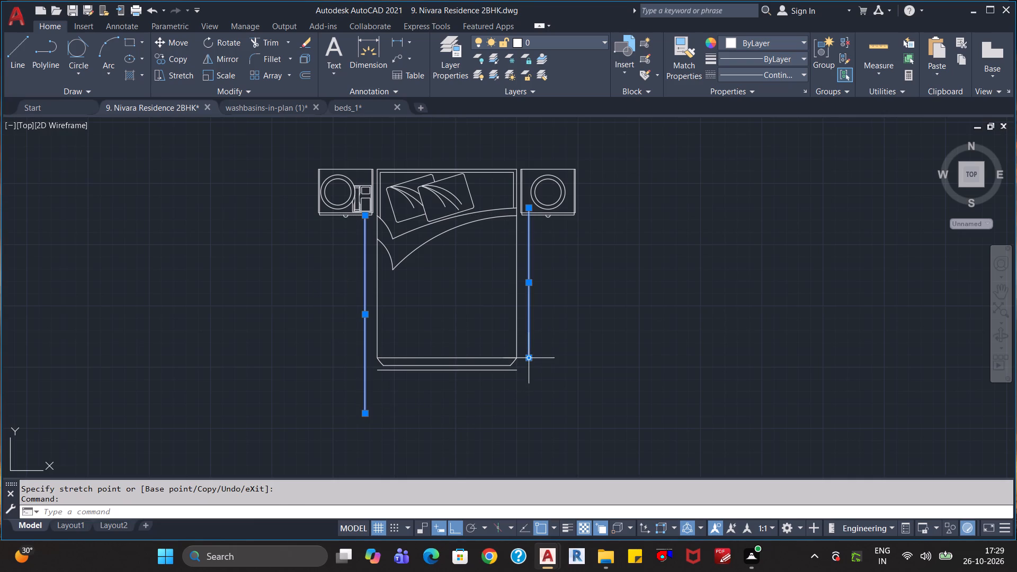
{"action": "left_click", "coordinate": [531, 358]}
{"action": "left_click", "coordinate": [537, 430]}
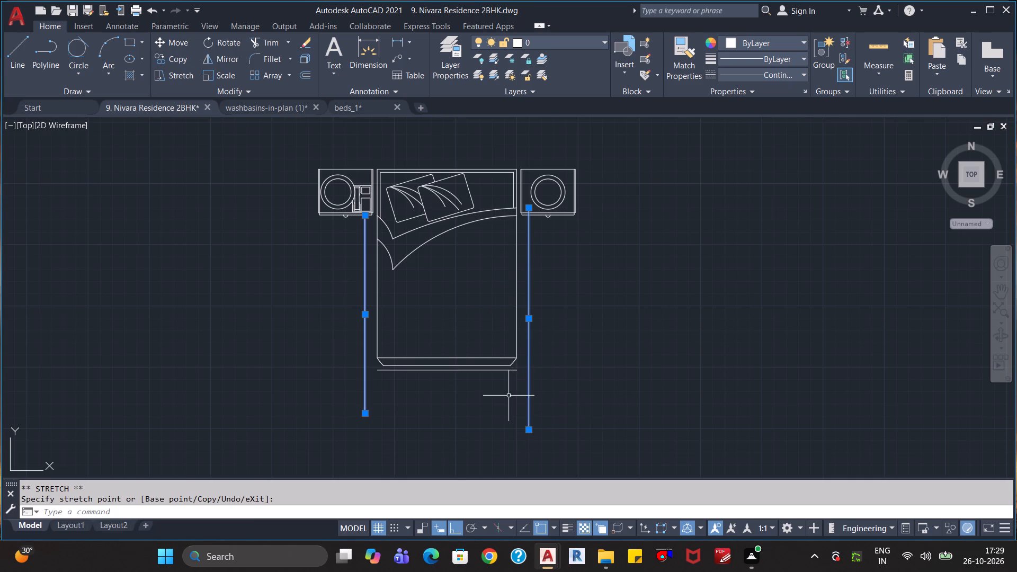
Stretch both ends of the offset line below the foot strip horizontally until they cross the two offset side lines.
{"action": "left_click", "coordinate": [514, 369]}
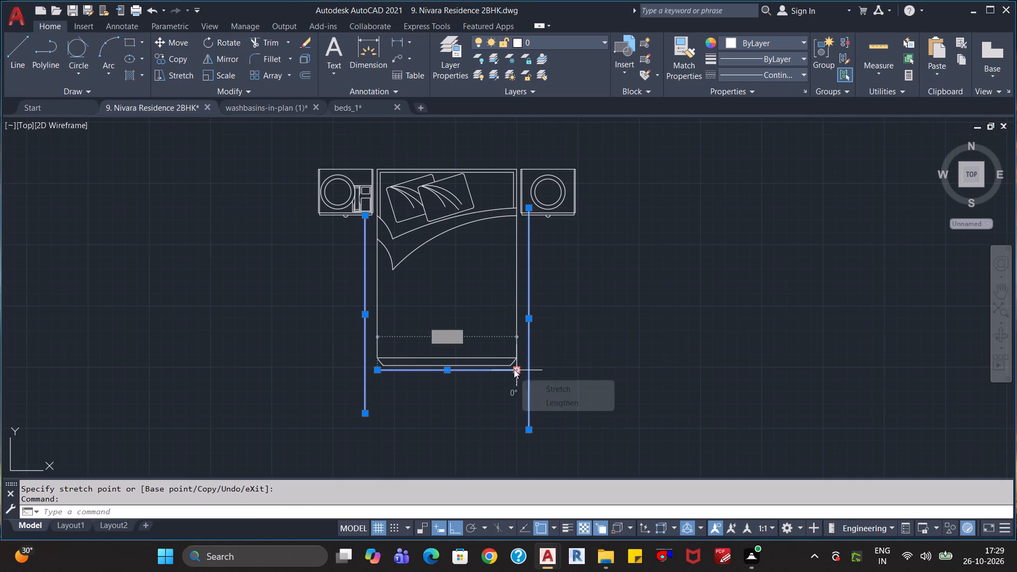
{"action": "left_click", "coordinate": [514, 369]}
{"action": "left_click", "coordinate": [554, 370]}
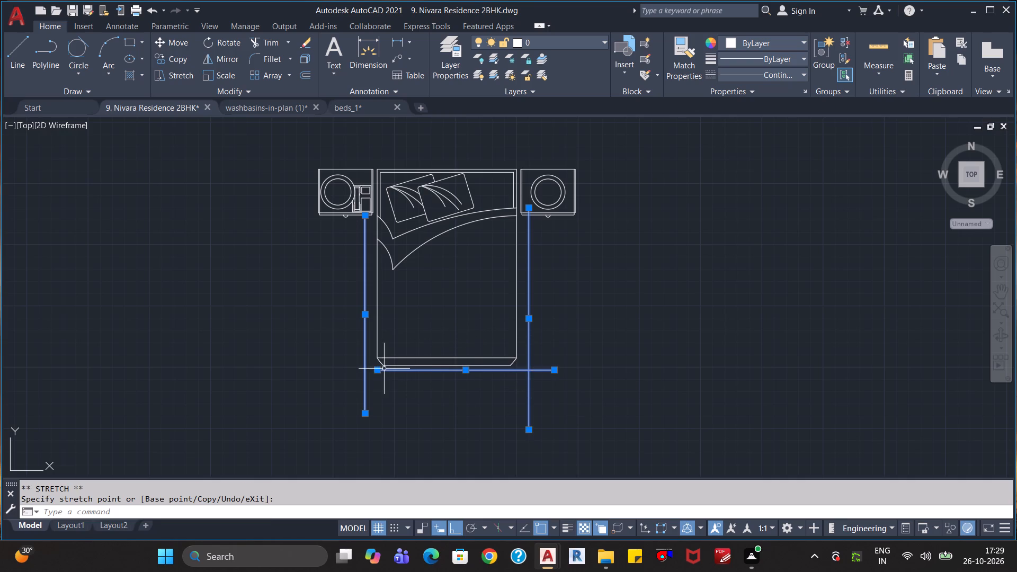
{"action": "left_click", "coordinate": [380, 371]}
{"action": "left_click", "coordinate": [332, 380]}
{"action": "key", "text": "Escape"}
{"action": "key", "text": "Escape"}
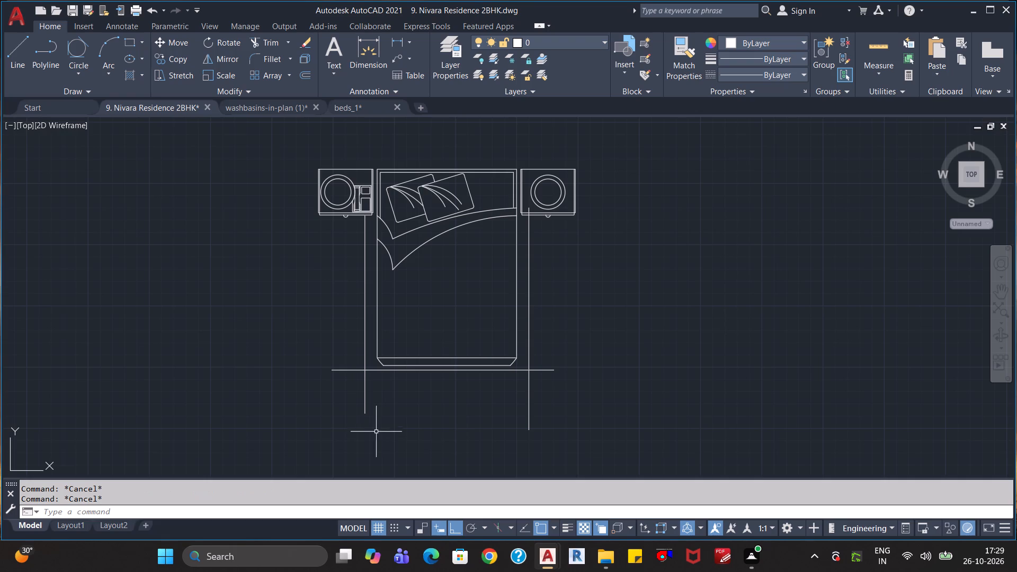
{"action": "key", "text": "Escape"}
{"action": "key", "text": "Escape"}
Offset the lengthened line below the foot strip 1.5' north, across the bed.
{"action": "scroll", "coordinate": [457, 401], "scroll_direction": "up", "scroll_amount": 1}
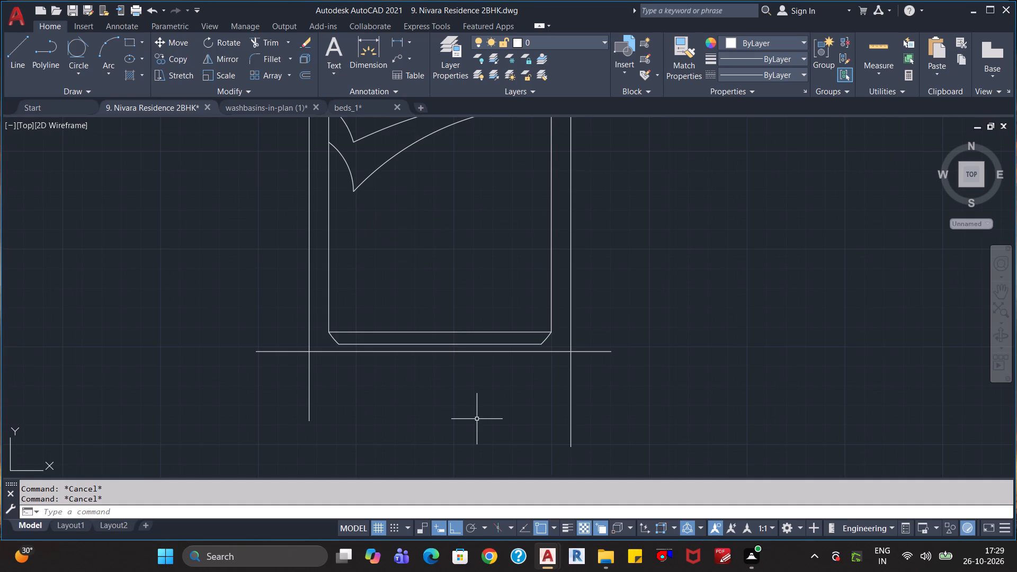
{"action": "key", "text": "o"}
{"action": "key", "text": "Return"}
{"action": "type", "text": "2'"}
{"action": "key", "text": "Return"}
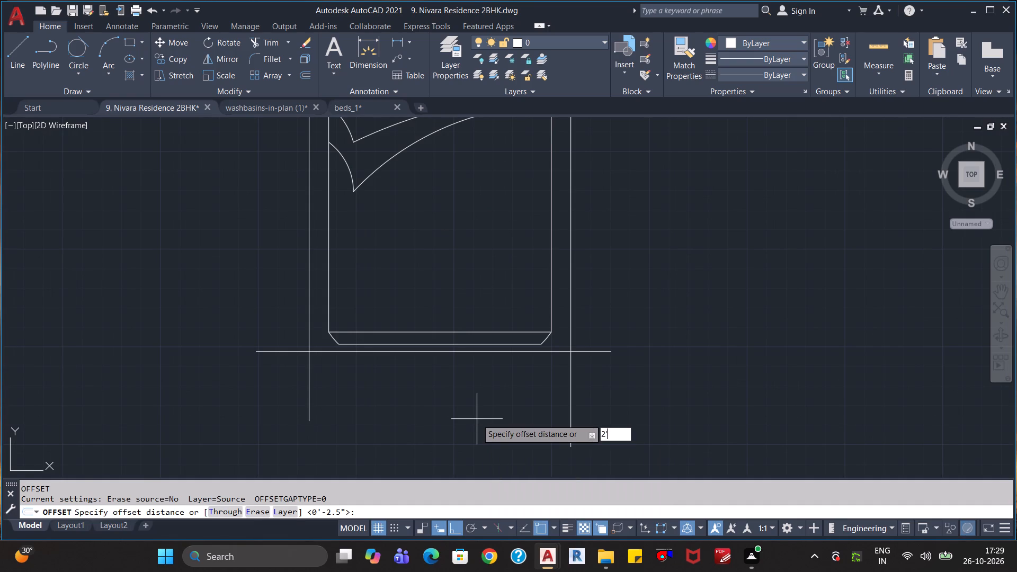
{"action": "left_click", "coordinate": [549, 352]}
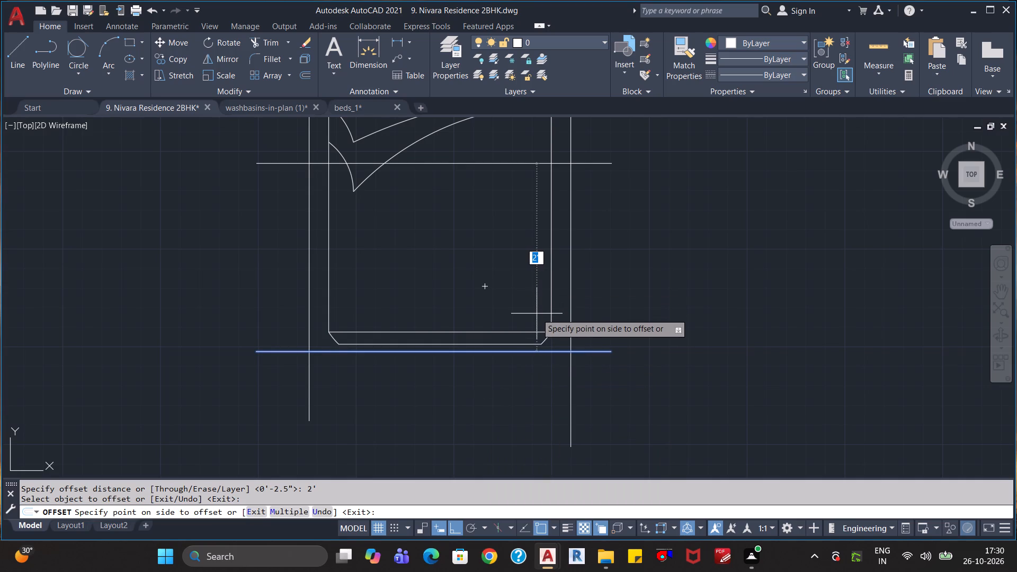
{"action": "type", "text": "1.5'"}
{"action": "key", "text": "Return"}
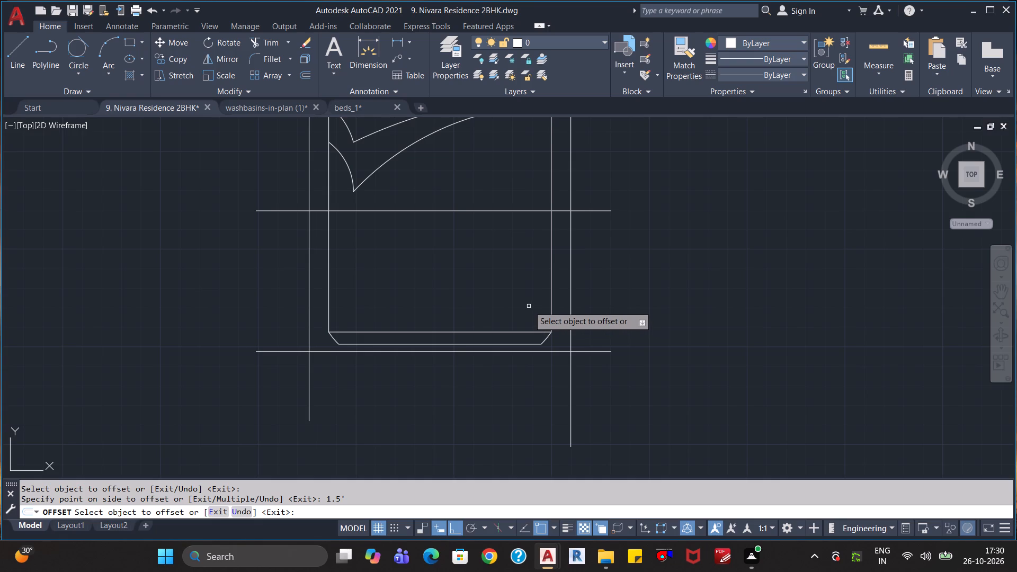
{"action": "left_click", "coordinate": [528, 305]}
{"action": "key", "text": "Escape"}
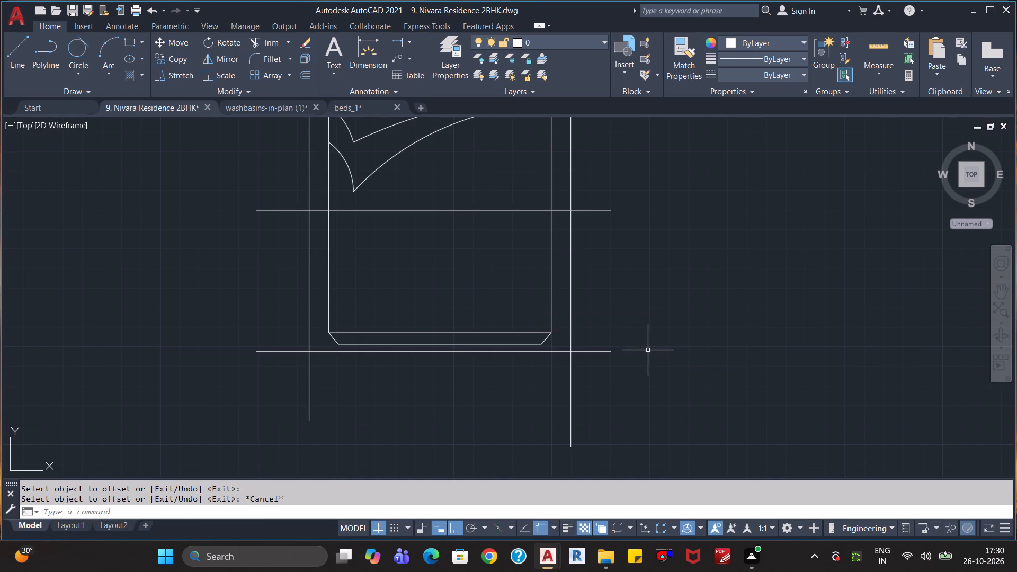
{"action": "key", "text": "Escape"}
{"action": "key", "text": "Escape"}
Trim the outline's overhangs at all four corners and the north line's part across the bed, leaving an outline wrapping the bed's foot.
{"action": "type", "text": "tr"}
{"action": "key", "text": "Return"}
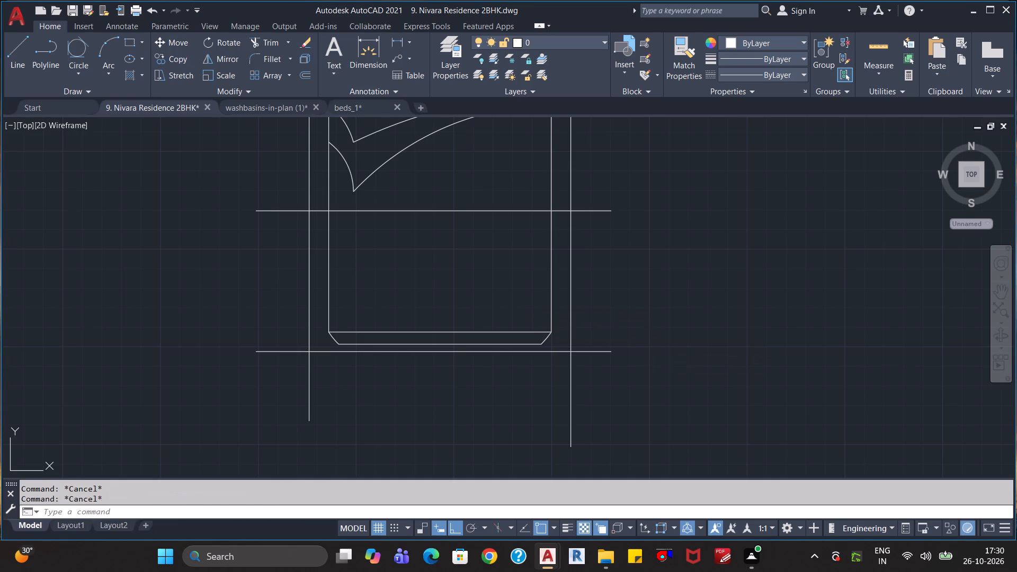
{"action": "left_click", "coordinate": [602, 335]}
{"action": "left_click_drag", "start_coordinate": [558, 394], "coordinate": [556, 399]}
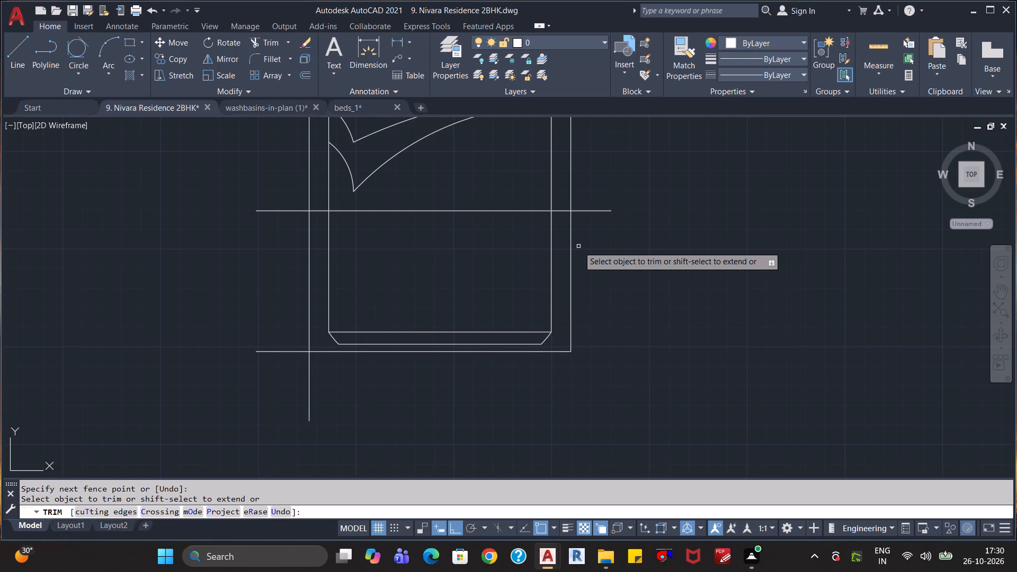
{"action": "left_click", "coordinate": [588, 226]}
{"action": "left_click", "coordinate": [568, 194]}
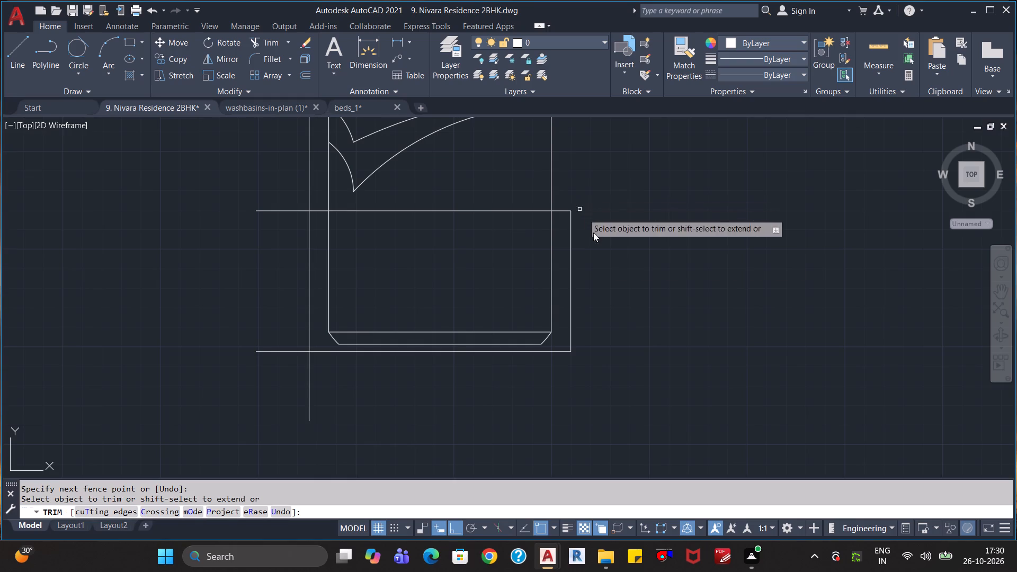
{"action": "left_click", "coordinate": [333, 394]}
{"action": "left_click", "coordinate": [281, 338]}
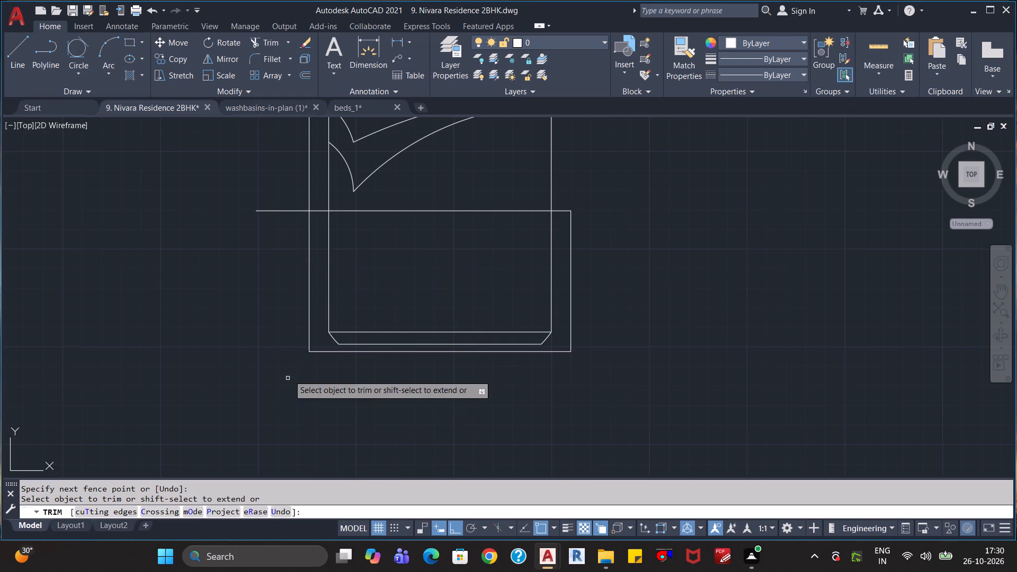
{"action": "left_click", "coordinate": [288, 220]}
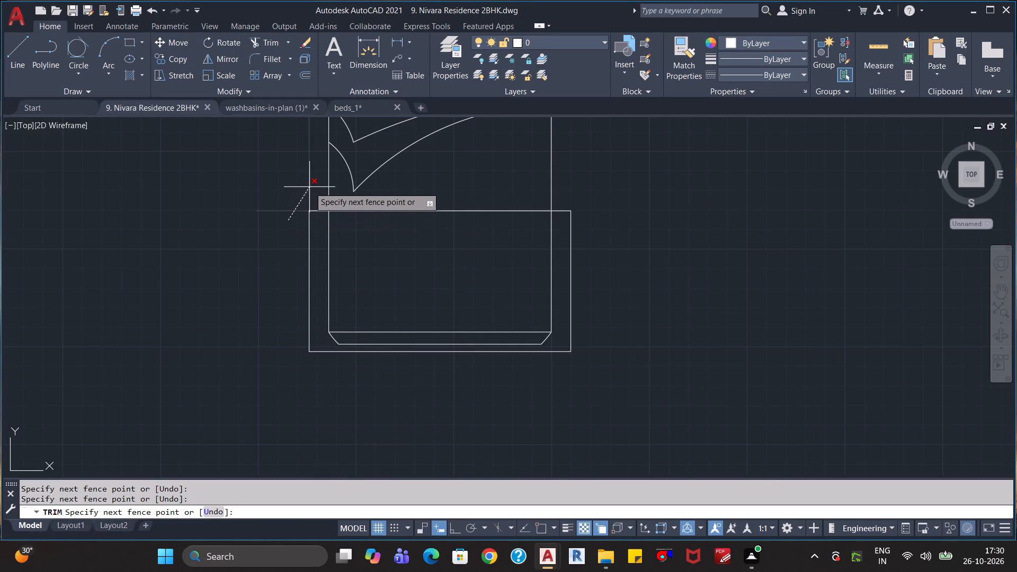
{"action": "left_click", "coordinate": [313, 184]}
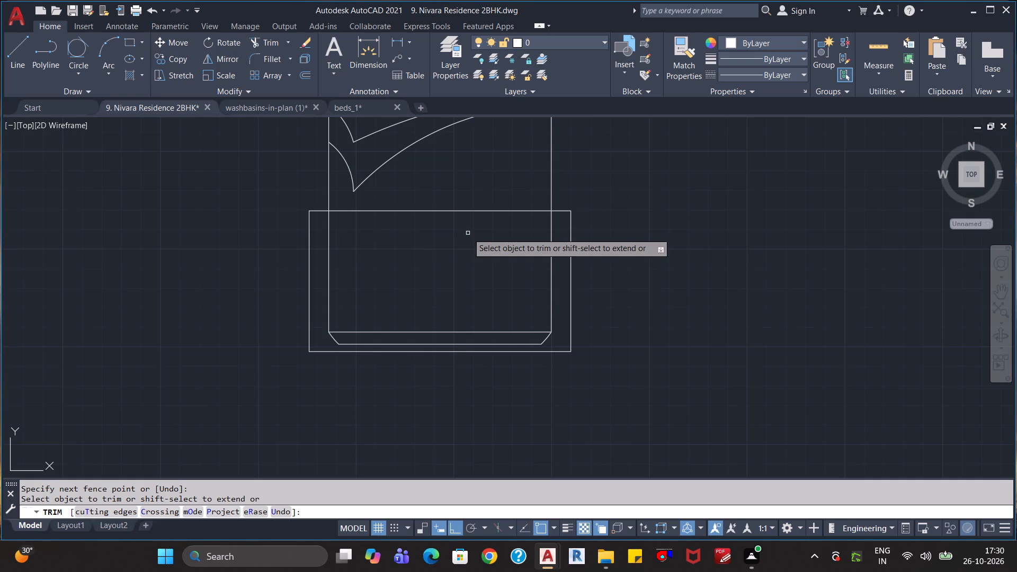
{"action": "left_click", "coordinate": [498, 210]}
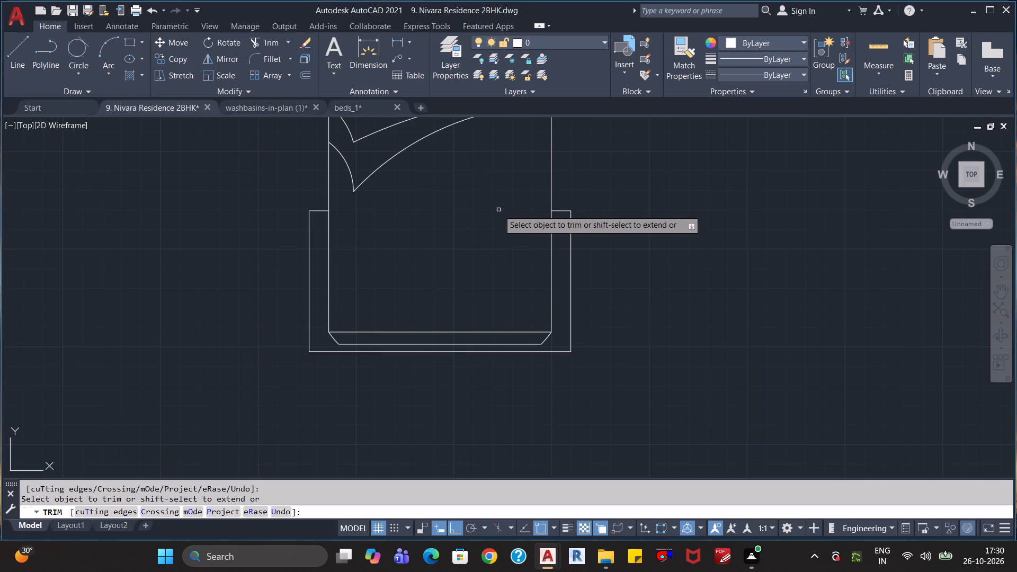
{"action": "scroll", "coordinate": [495, 241], "scroll_direction": "down", "scroll_amount": 2}
{"action": "key", "text": "Escape"}
{"action": "key", "text": "Escape"}
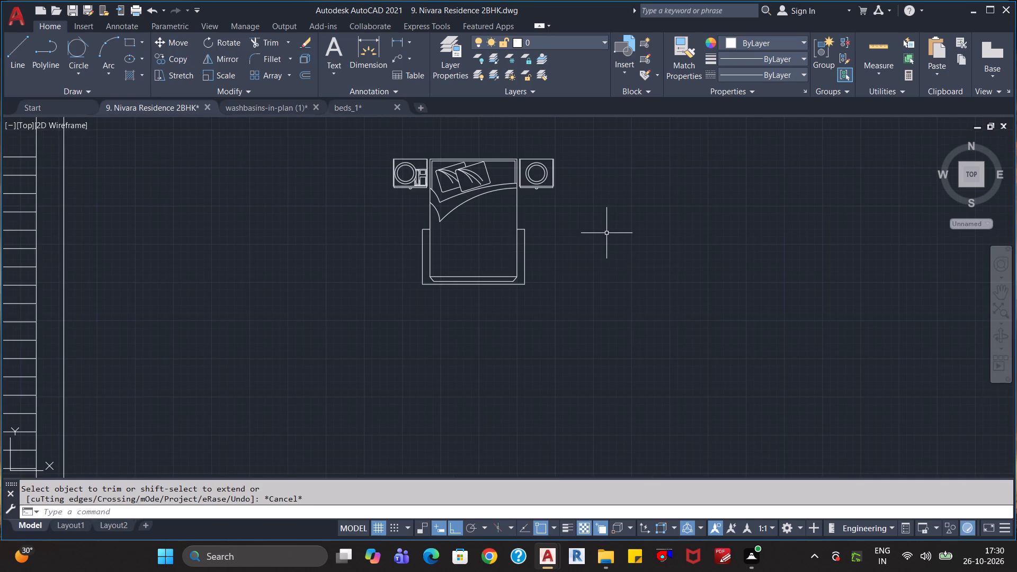
{"action": "key", "text": "Escape"}
Save the drawing.
{"action": "scroll", "coordinate": [591, 236], "scroll_direction": "down", "scroll_amount": 1}
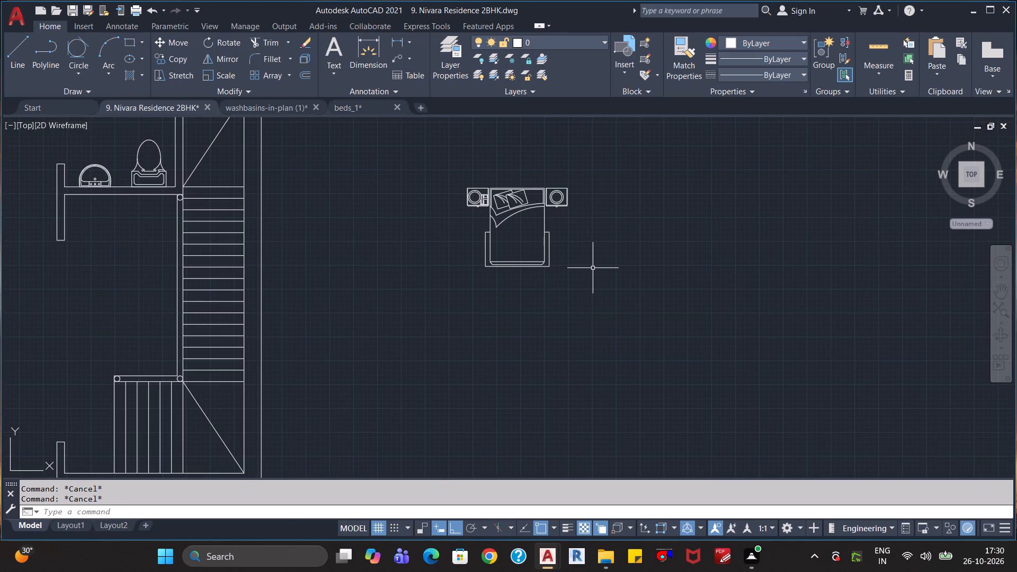
{"action": "key", "text": "ctrl+s"}
Convert the whole bed set, including both side tables and the foot outline, into a block named "Double bed".
{"action": "left_click", "coordinate": [583, 285]}
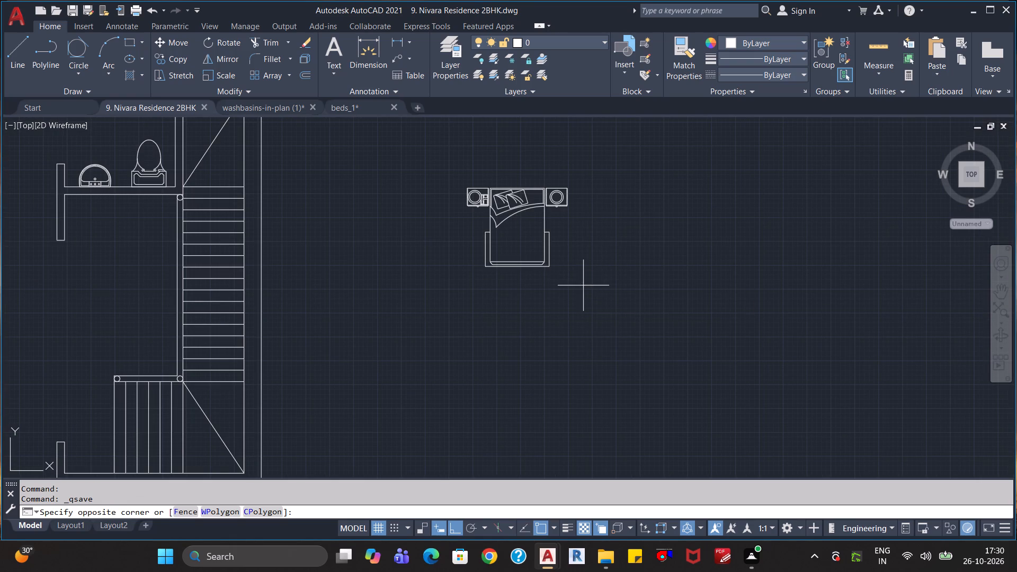
{"action": "left_click", "coordinate": [439, 158]}
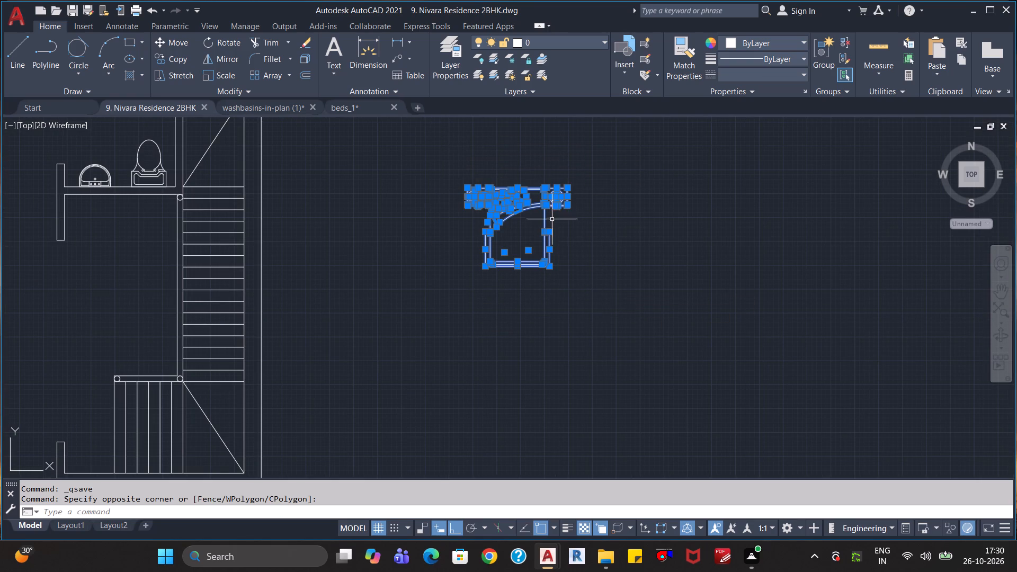
{"action": "type", "text": "block"}
{"action": "key", "text": "Return"}
{"action": "type", "text": "Bed"}
{"action": "key", "text": "space"}
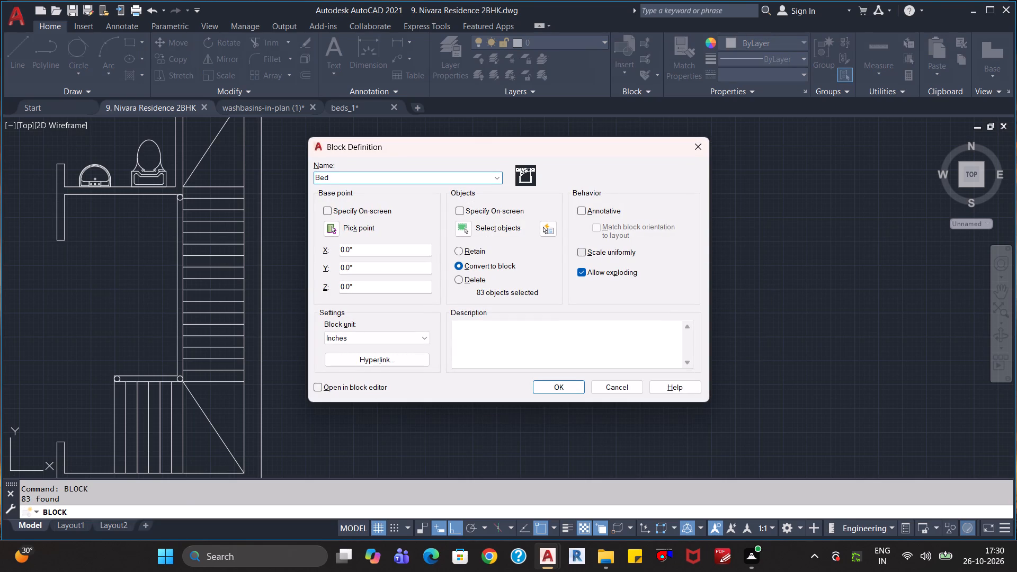
{"action": "key", "text": "BackSpace"}
{"action": "key", "text": "BackSpace"}
{"action": "key", "text": "BackSpace"}
{"action": "key", "text": "BackSpace"}
{"action": "key", "text": "BackSpace"}
{"action": "key", "text": "BackSpace"}
{"action": "key", "text": "BackSpace"}
{"action": "key", "text": "BackSpace"}
{"action": "type", "text": "Double bed"}
{"action": "key", "text": "Return"}
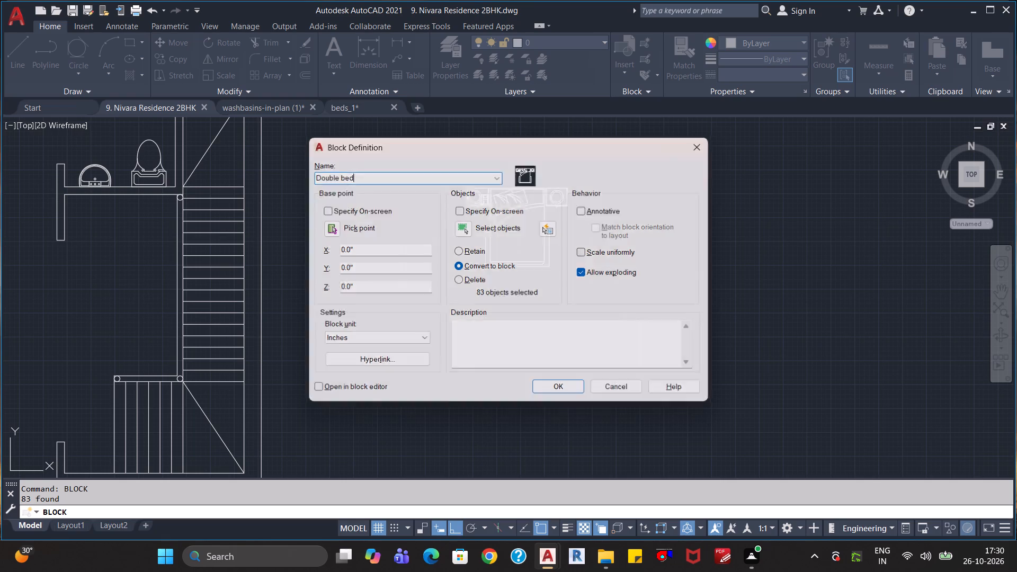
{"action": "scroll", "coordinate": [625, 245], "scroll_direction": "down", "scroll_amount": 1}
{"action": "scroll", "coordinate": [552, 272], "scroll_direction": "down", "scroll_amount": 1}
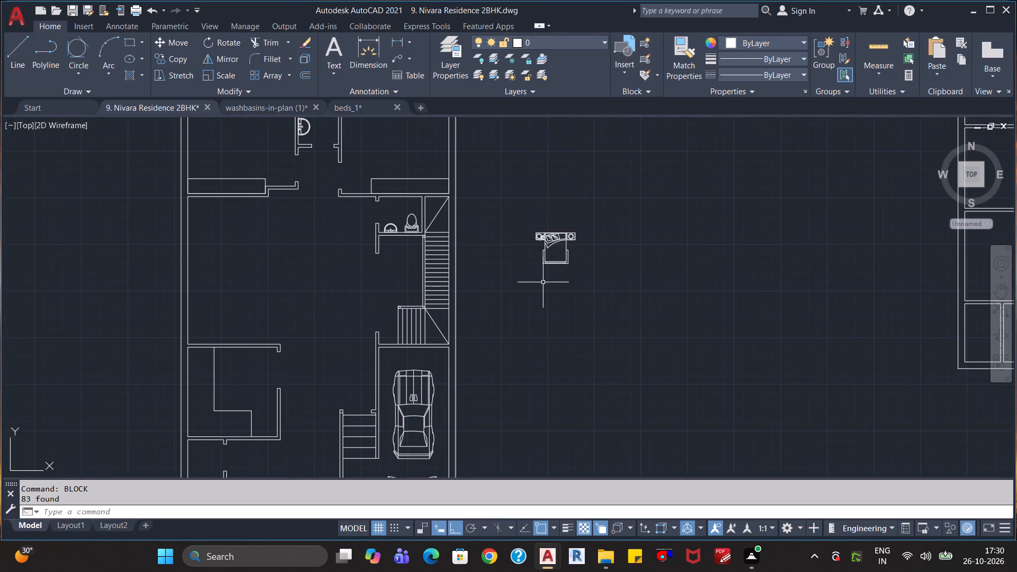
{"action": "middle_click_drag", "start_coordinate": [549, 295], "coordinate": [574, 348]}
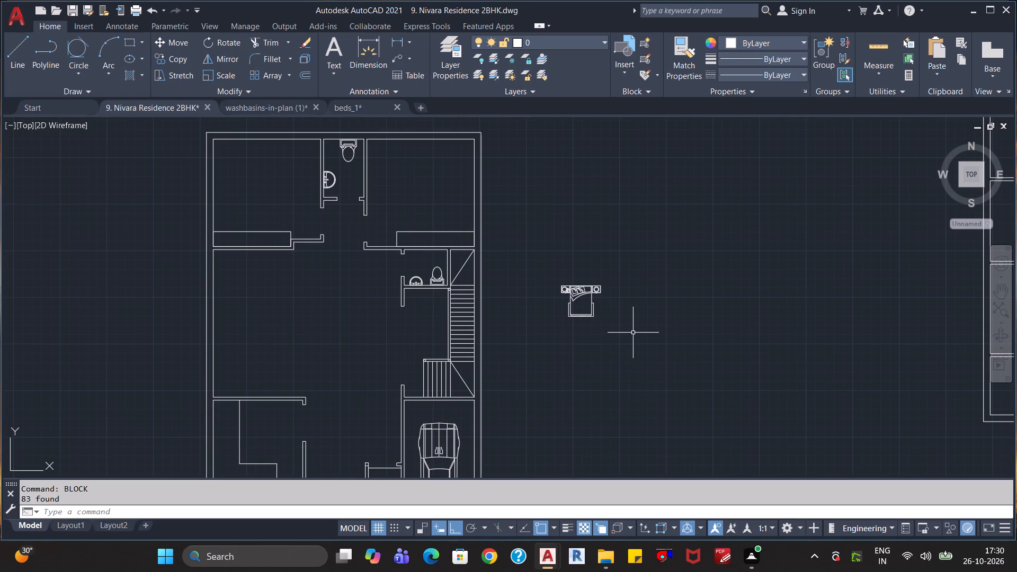
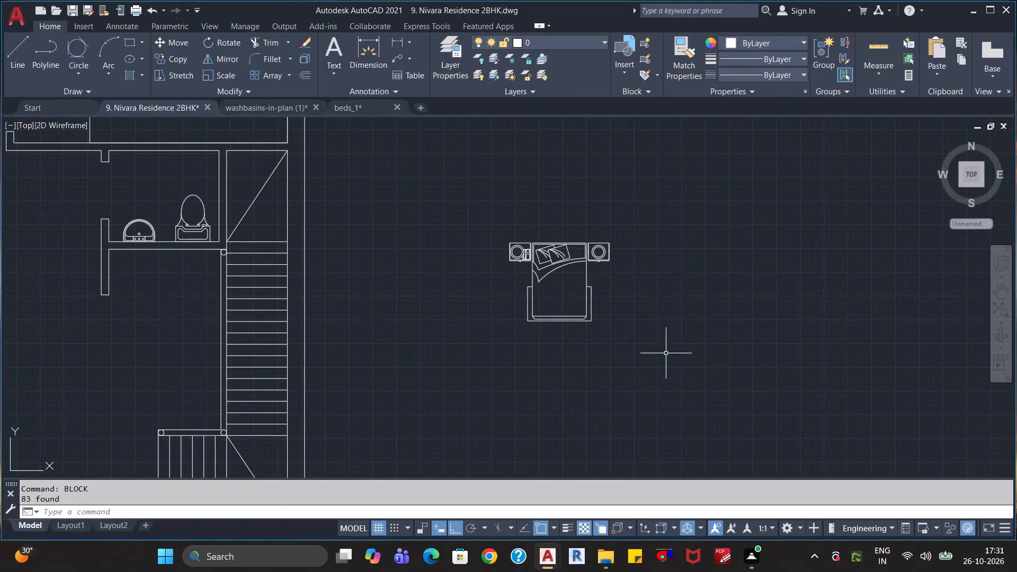
Copy the double bed block from outside the plan about 36.5' west into the large central room.
{"action": "left_click", "coordinate": [666, 352]}
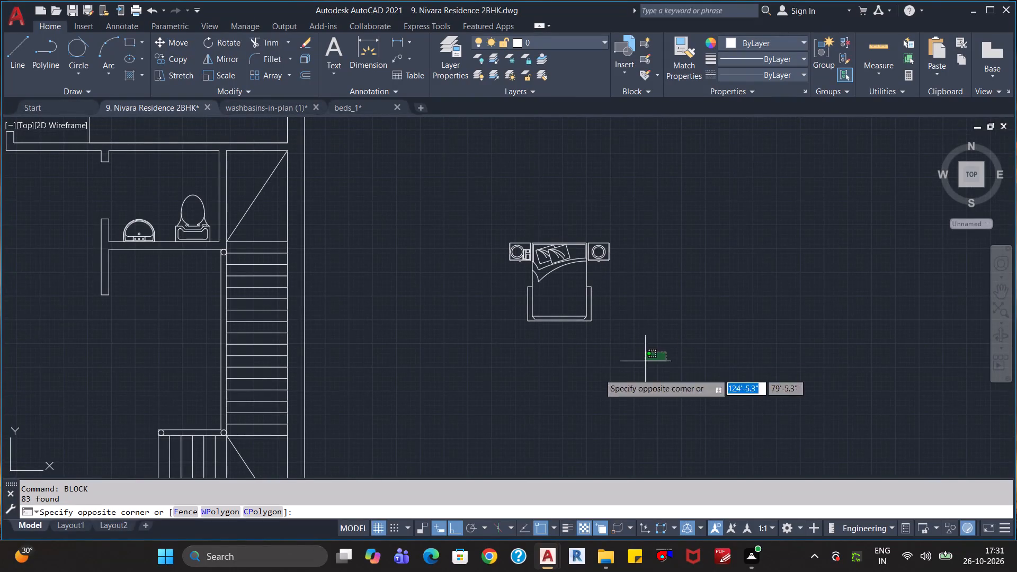
{"action": "left_click", "coordinate": [487, 194]}
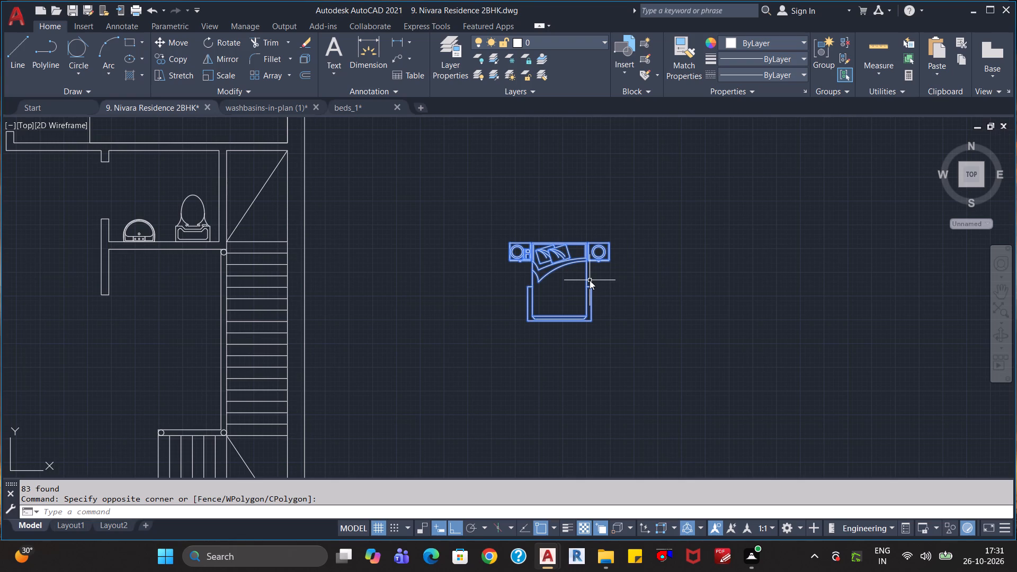
{"action": "type", "text": "co"}
{"action": "key", "text": "Return"}
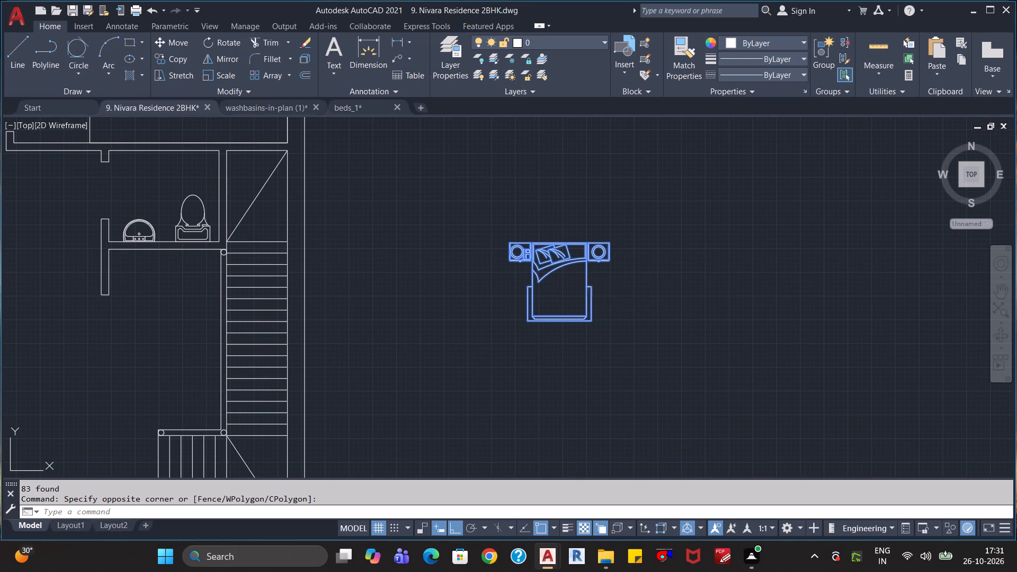
{"action": "left_click", "coordinate": [583, 283]}
{"action": "middle_click_drag", "start_coordinate": [399, 335], "coordinate": [511, 339]}
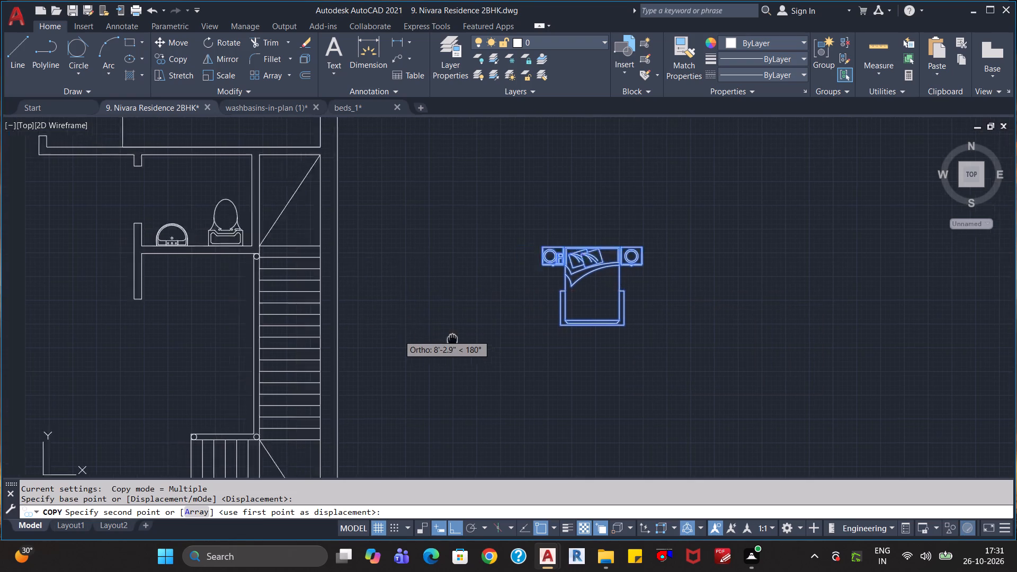
{"action": "middle_click_drag", "start_coordinate": [511, 339], "coordinate": [895, 340]}
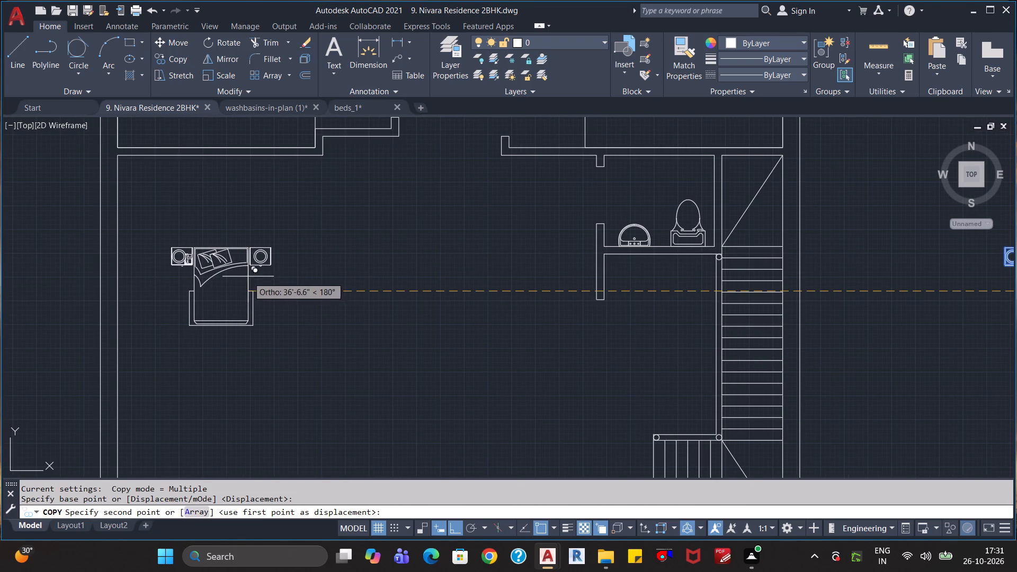
{"action": "left_click", "coordinate": [251, 274]}
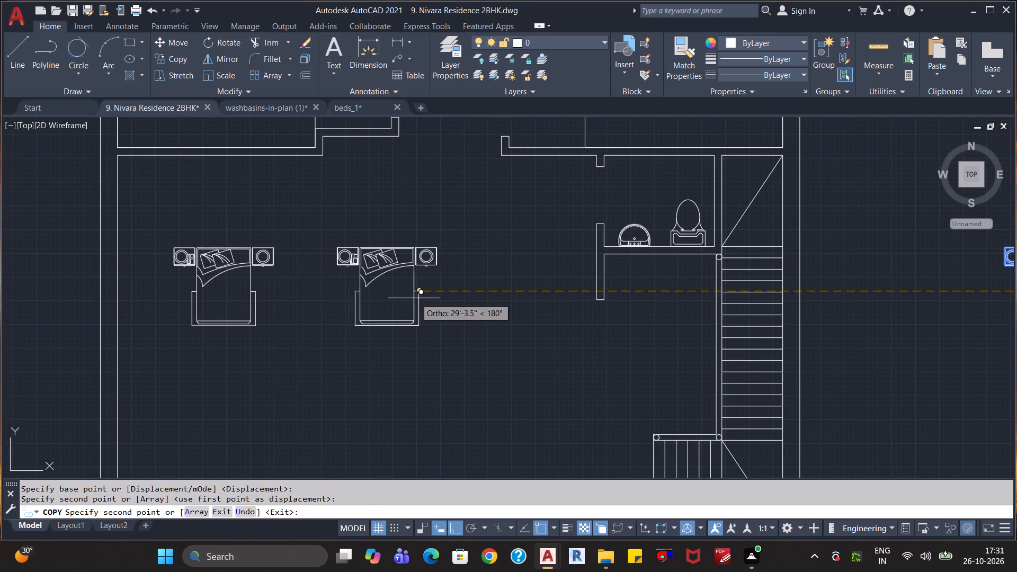
{"action": "key", "text": "Escape"}
{"action": "key", "text": "Escape"}
{"action": "key", "text": "Escape"}
Move the copied bed a short distance east within the large central room, away from the west wall.
{"action": "scroll", "coordinate": [442, 301], "scroll_direction": "down", "scroll_amount": 2}
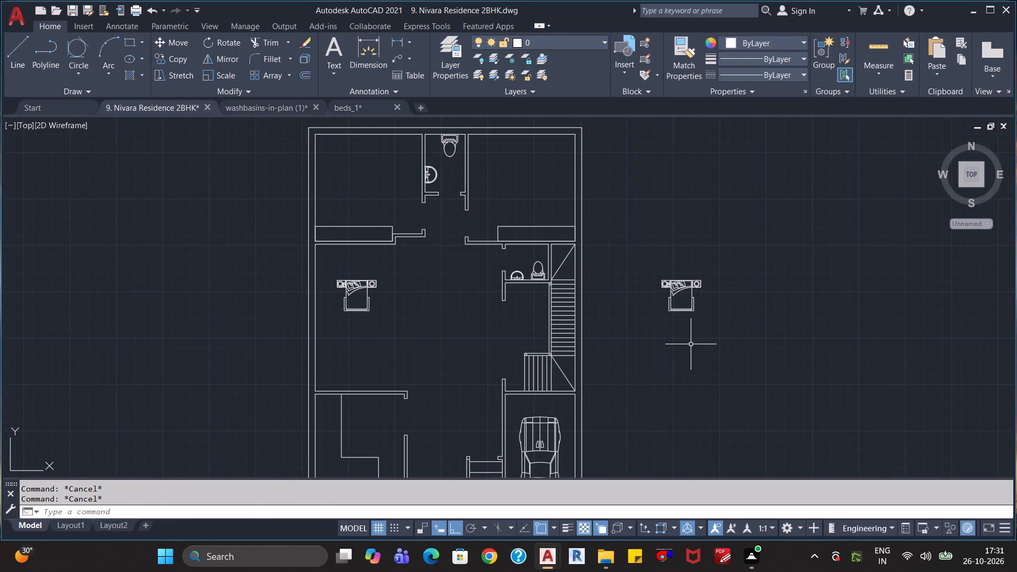
{"action": "left_click", "coordinate": [367, 332]}
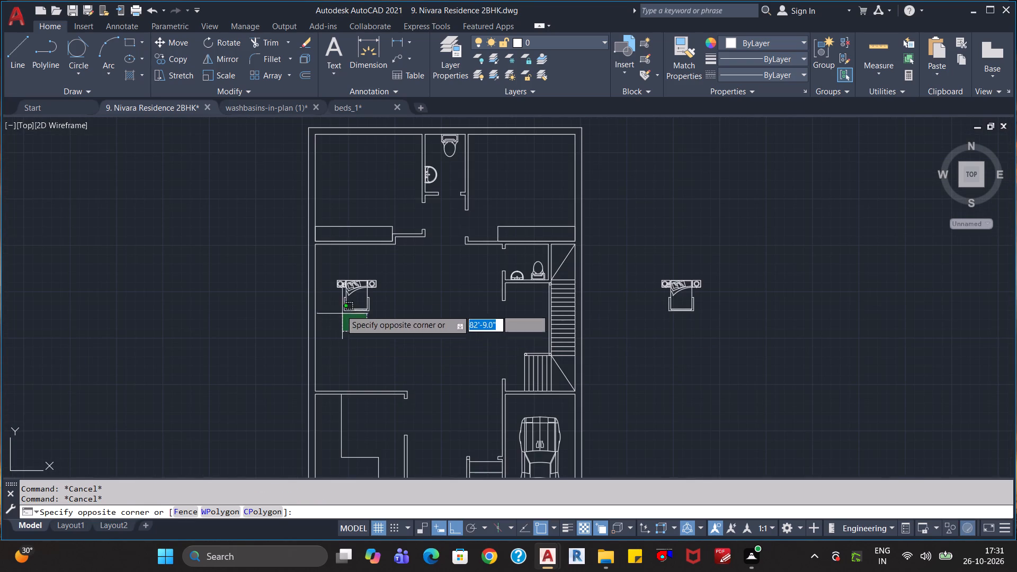
{"action": "left_click", "coordinate": [336, 272]}
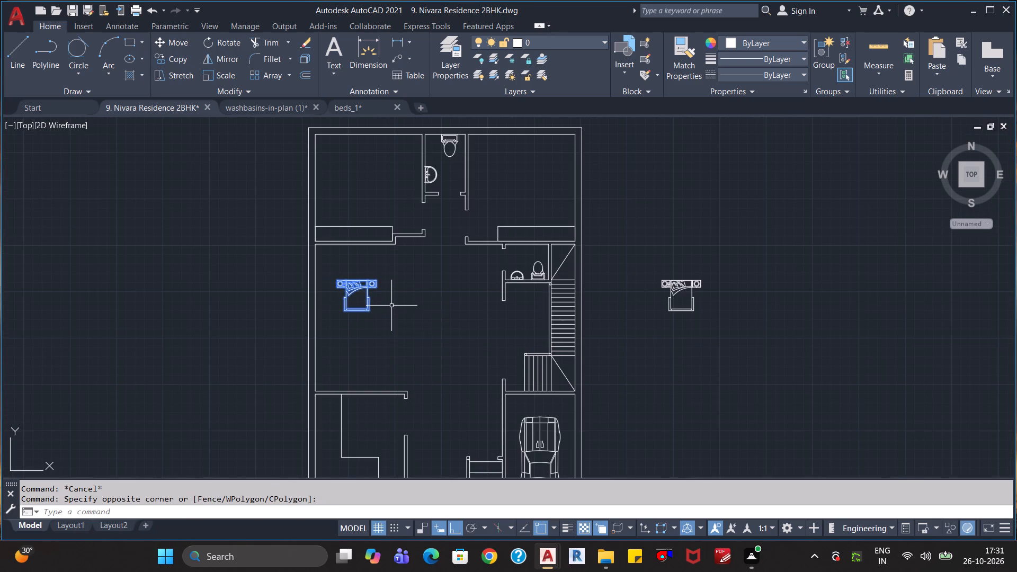
{"action": "key", "text": "m"}
{"action": "key", "text": "Return"}
{"action": "left_click", "coordinate": [370, 302]}
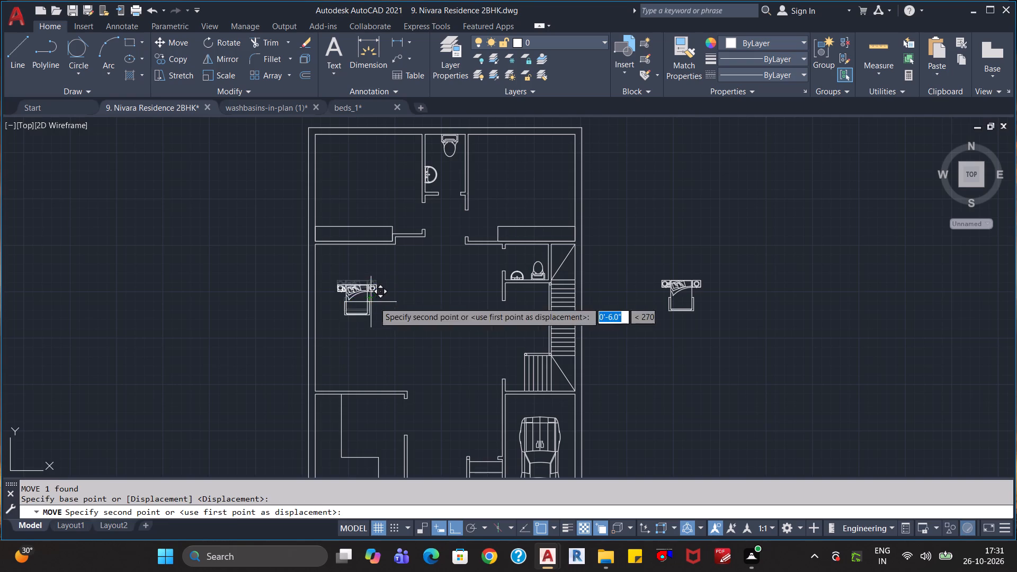
{"action": "left_click", "coordinate": [408, 301]}
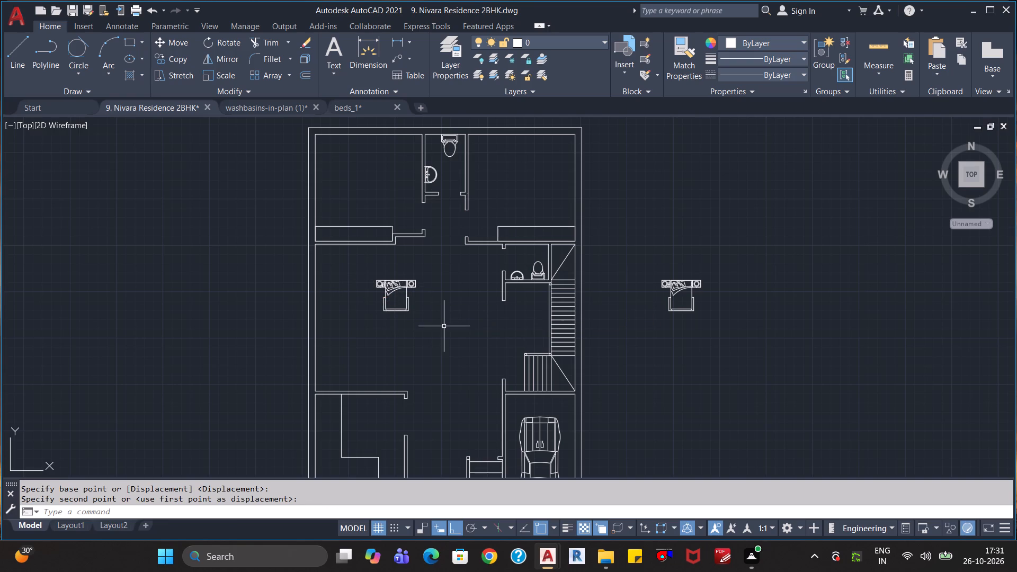
{"action": "key", "text": "Escape"}
{"action": "key", "text": "Escape"}
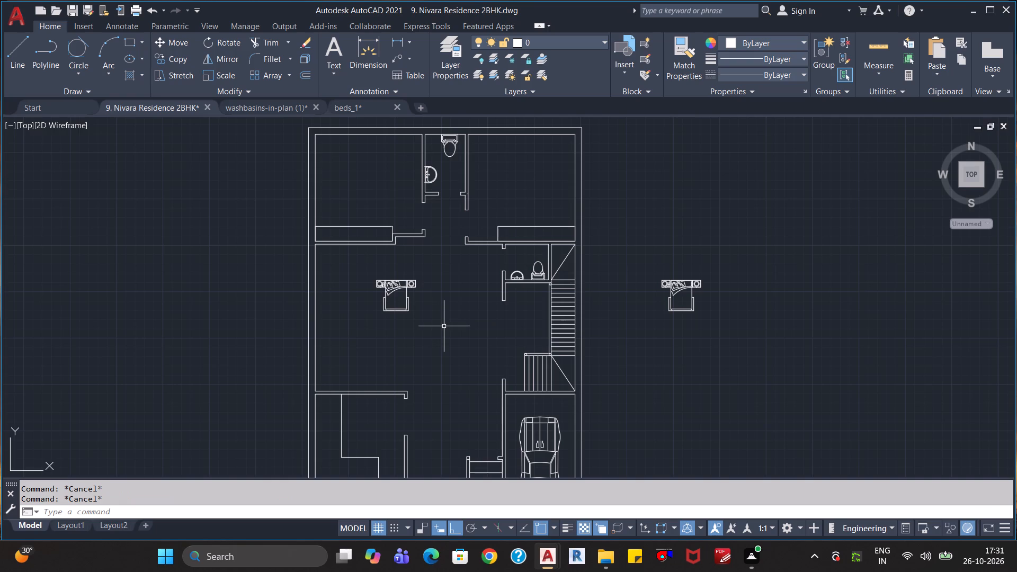
Rotate the bed in the central room 90° counterclockwise about its southwest foot corner, so its headboard faces west.
{"action": "scroll", "coordinate": [444, 326], "scroll_direction": "up", "scroll_amount": 1}
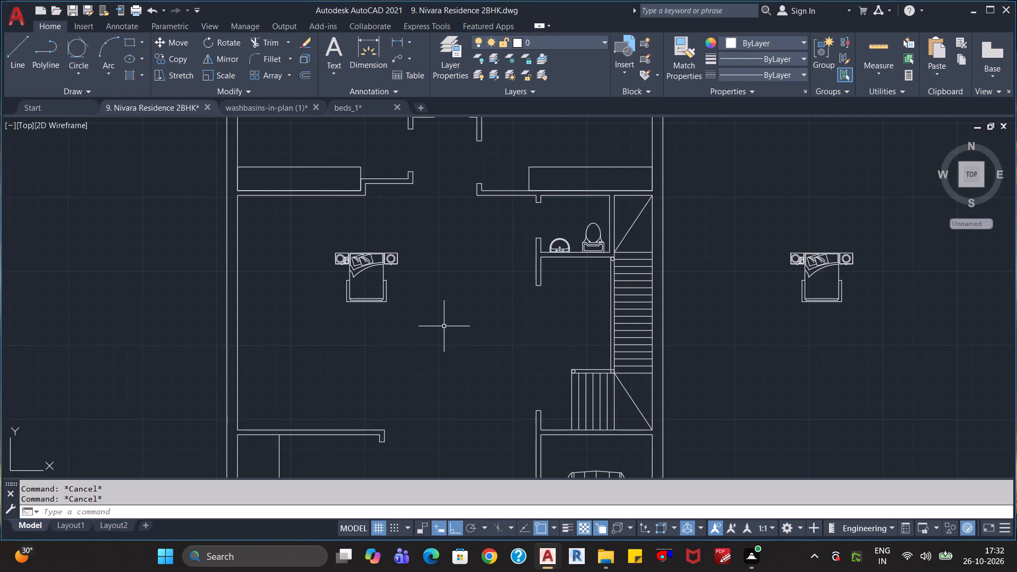
{"action": "left_click", "coordinate": [409, 316]}
{"action": "left_click", "coordinate": [326, 251]}
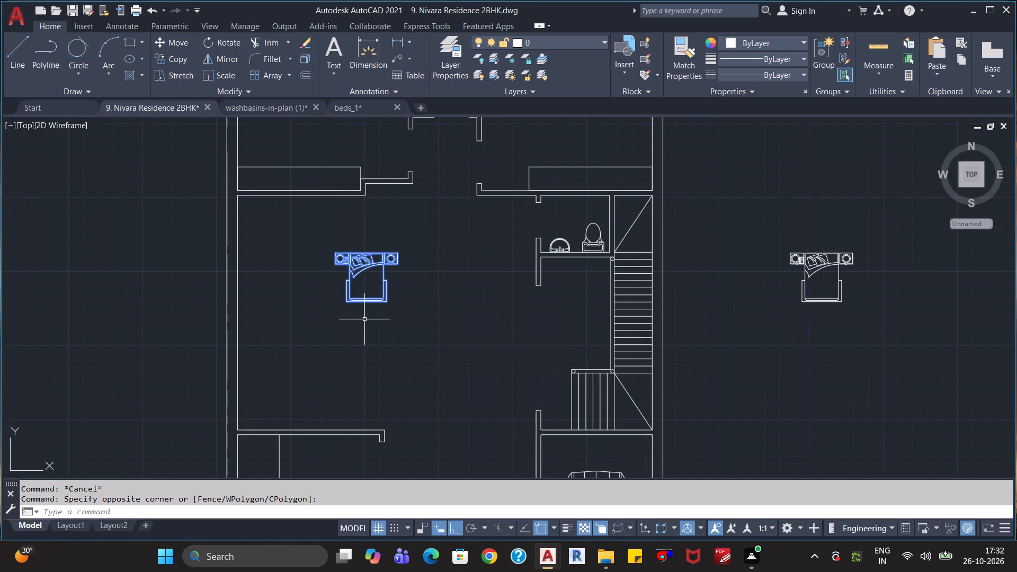
{"action": "type", "text": "ro"}
{"action": "key", "text": "Return"}
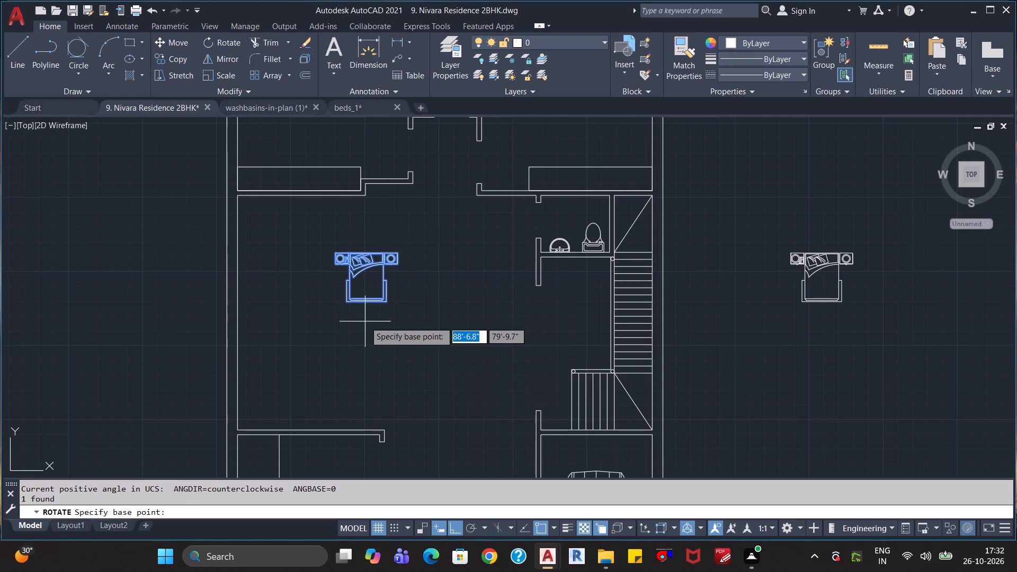
{"action": "left_click", "coordinate": [346, 303]}
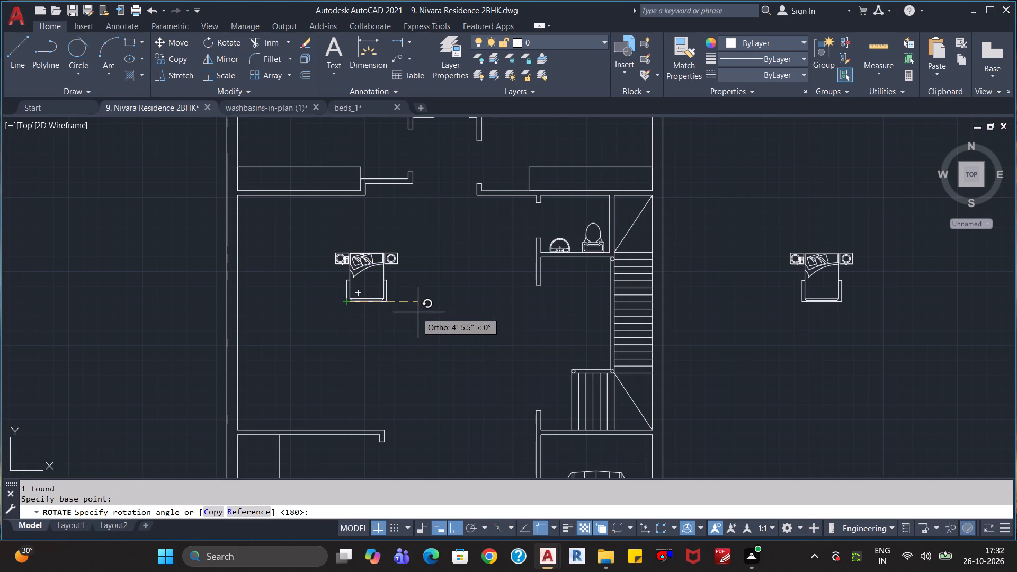
{"action": "left_click", "coordinate": [403, 220]}
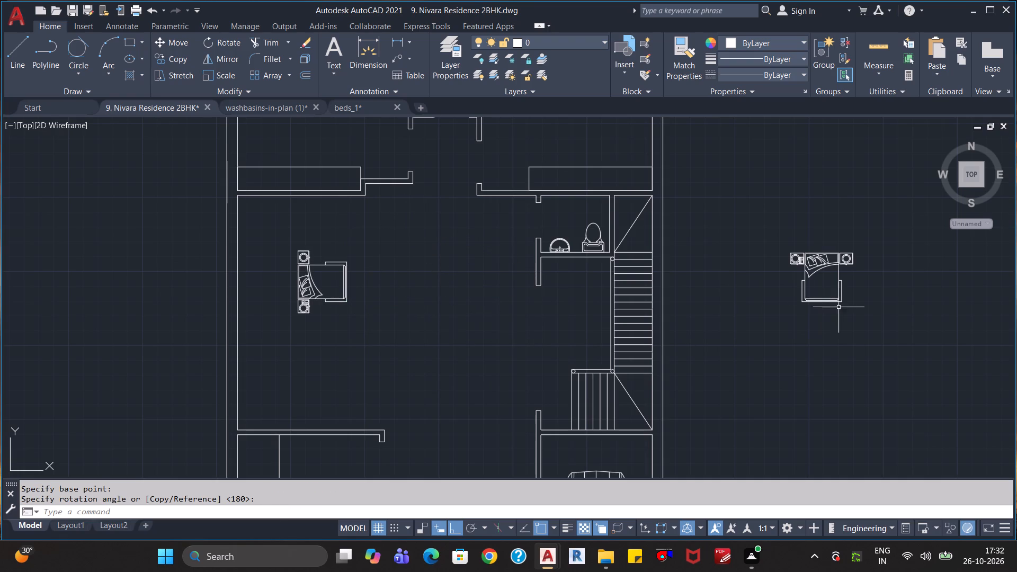
Rotate the original bed outside the plan 90° clockwise about its southwest foot corner, so its headboard faces east.
{"action": "left_click", "coordinate": [891, 308]}
{"action": "left_click", "coordinate": [753, 240]}
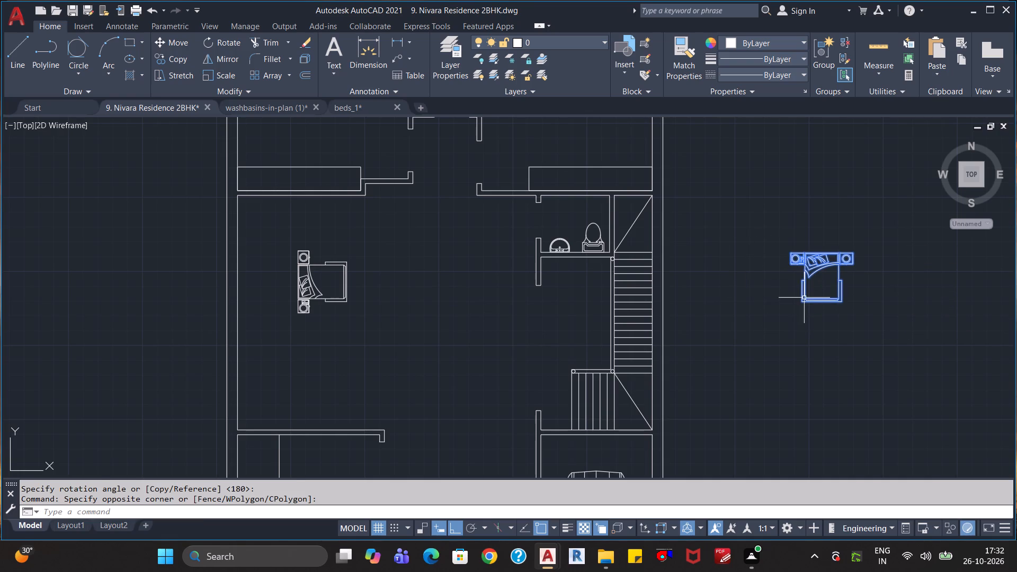
{"action": "type", "text": "ro"}
{"action": "key", "text": "Return"}
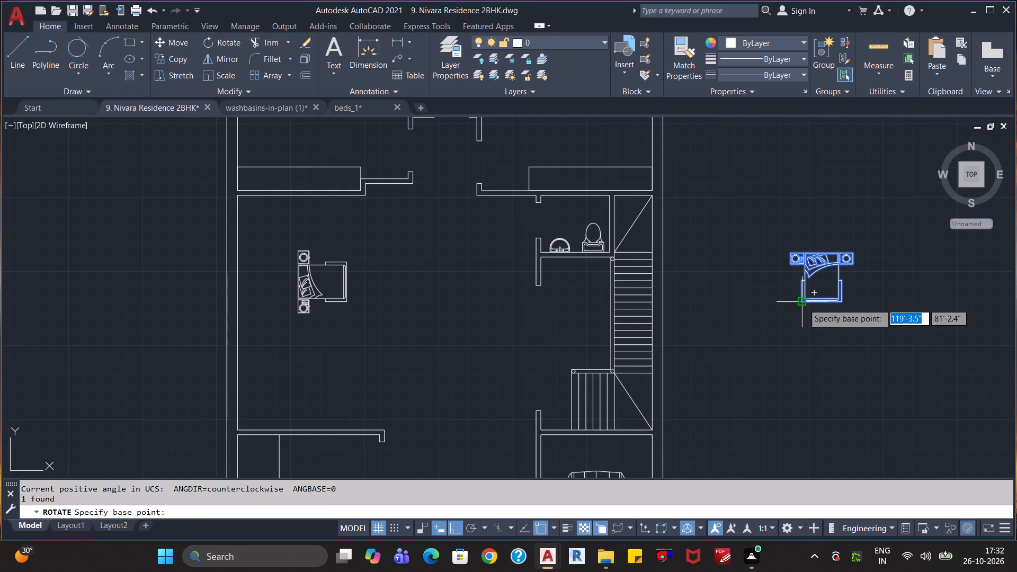
{"action": "left_click", "coordinate": [803, 303]}
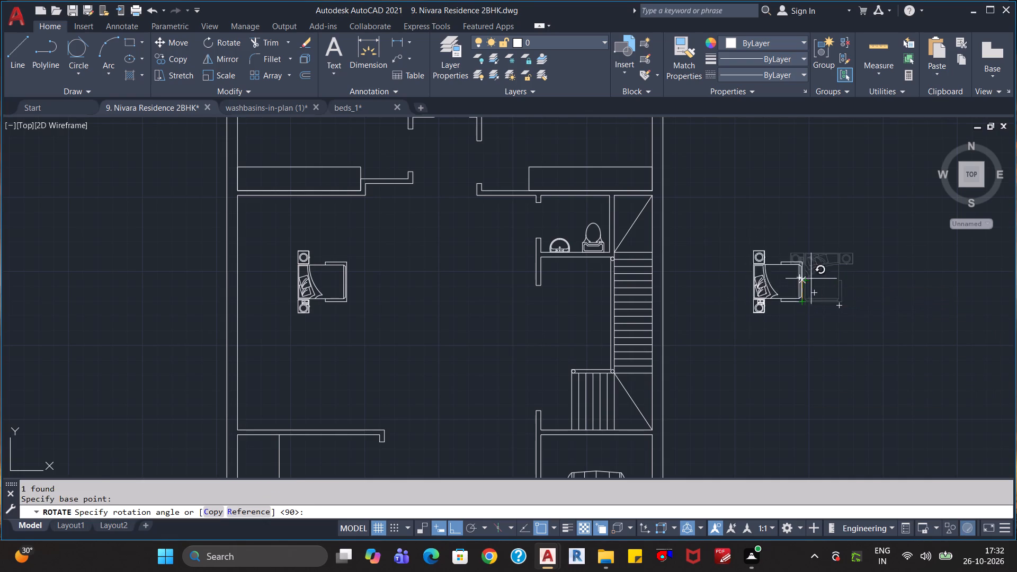
{"action": "left_click", "coordinate": [893, 430]}
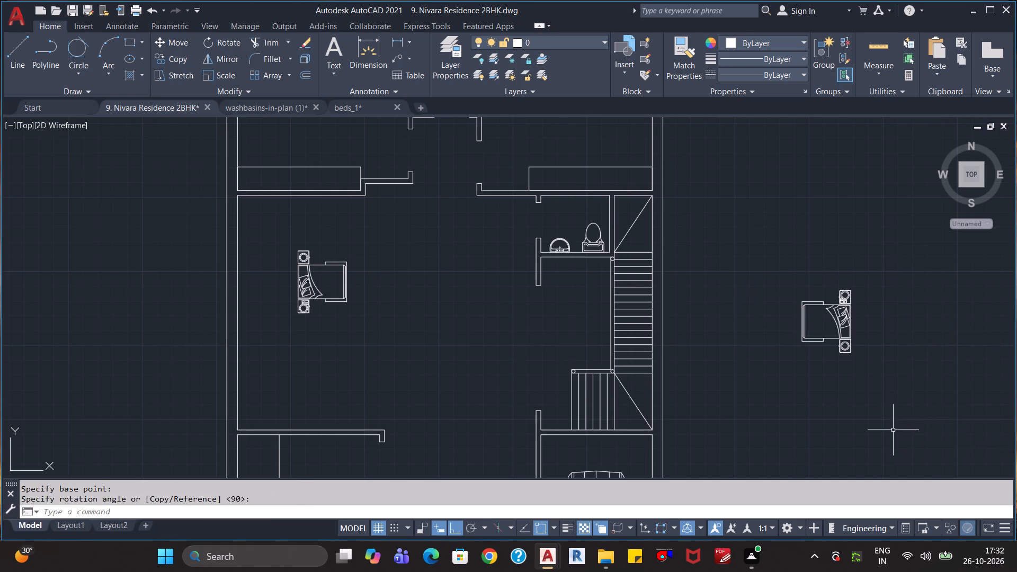
{"action": "key", "text": "Escape"}
{"action": "key", "text": "Escape"}
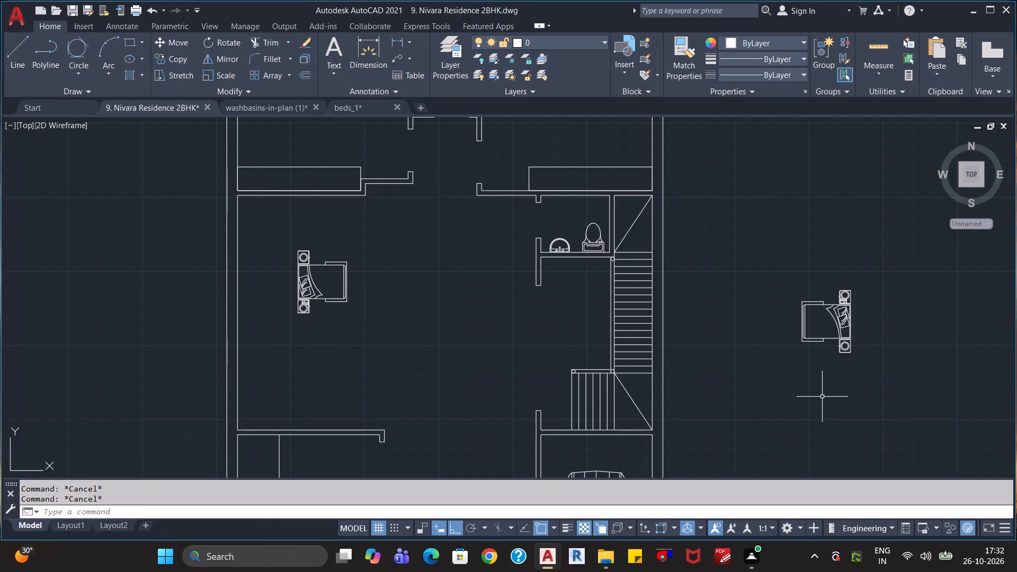
Scale up the bed outside the plan freehand from its middle to a little over twice its size.
{"action": "scroll", "coordinate": [821, 395], "scroll_direction": "up", "scroll_amount": 1}
{"action": "scroll", "coordinate": [801, 379], "scroll_direction": "down", "scroll_amount": 2}
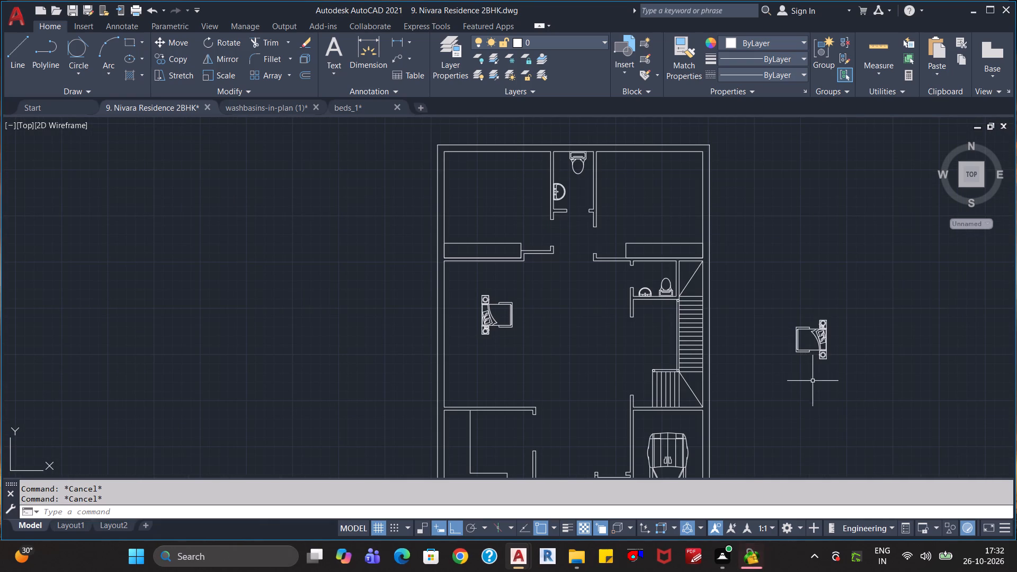
{"action": "left_click", "coordinate": [837, 378]}
{"action": "left_click", "coordinate": [792, 288]}
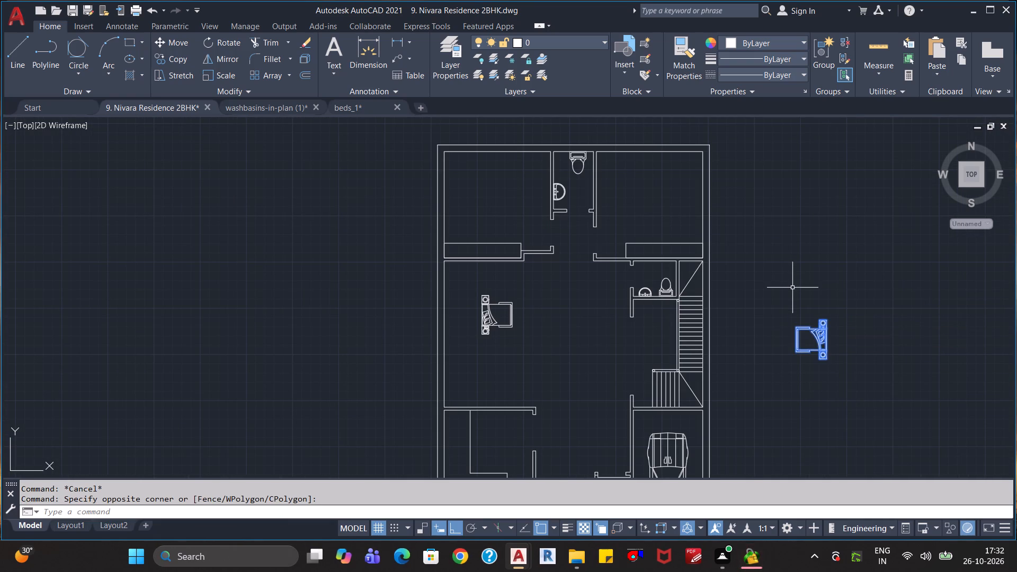
{"action": "type", "text": "sc"}
{"action": "key", "text": "Return"}
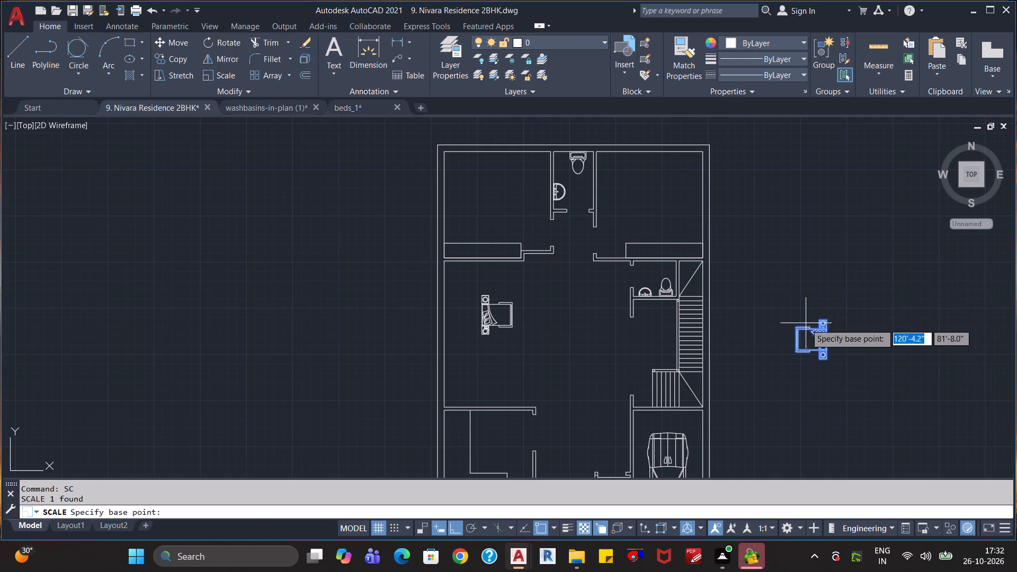
{"action": "left_click", "coordinate": [810, 341]}
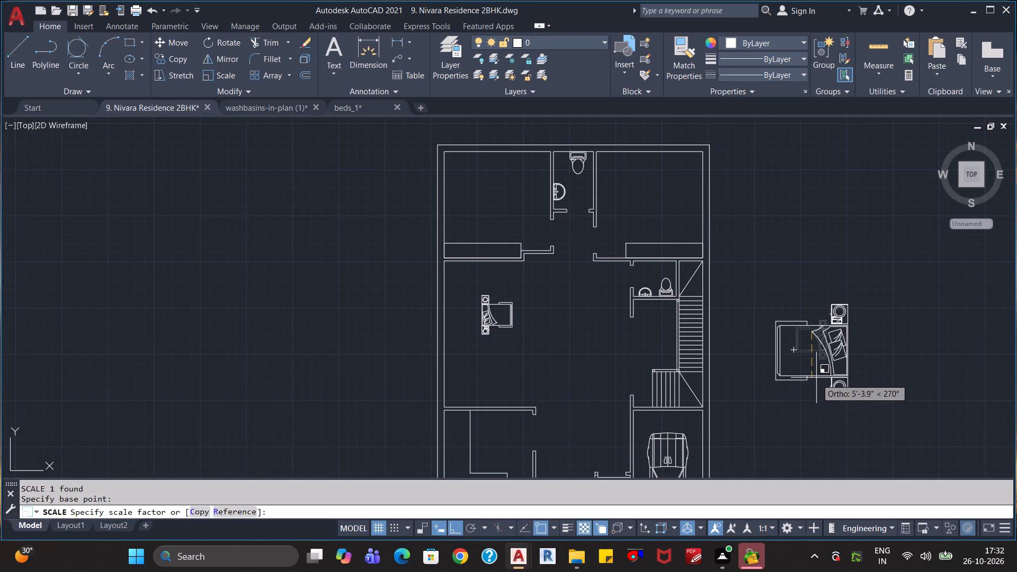
{"action": "left_click", "coordinate": [816, 377]}
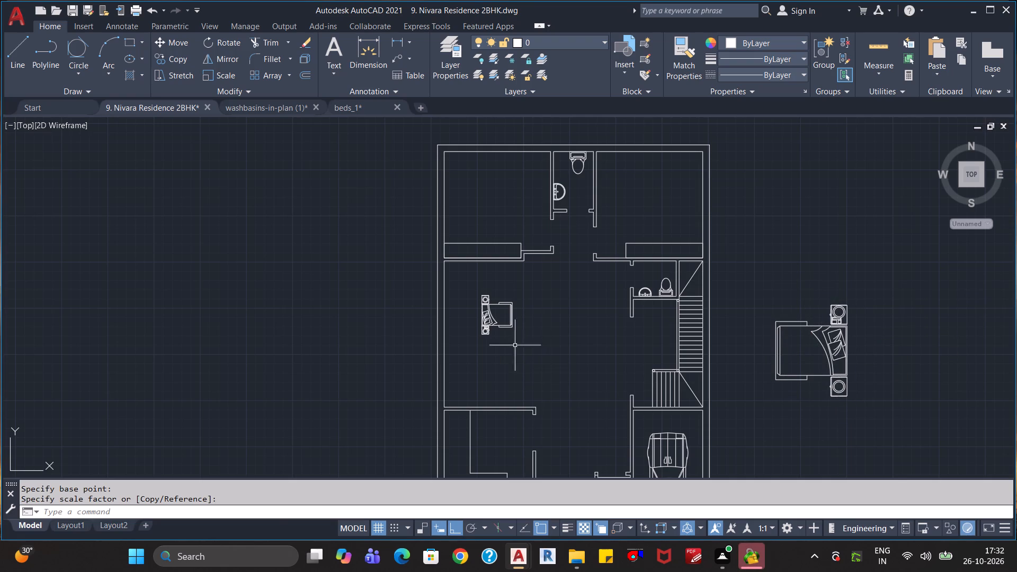
Scale up the bed in the central room freehand to about twice its size.
{"action": "left_click", "coordinate": [504, 329]}
{"action": "left_click", "coordinate": [506, 317]}
{"action": "left_click", "coordinate": [525, 312]}
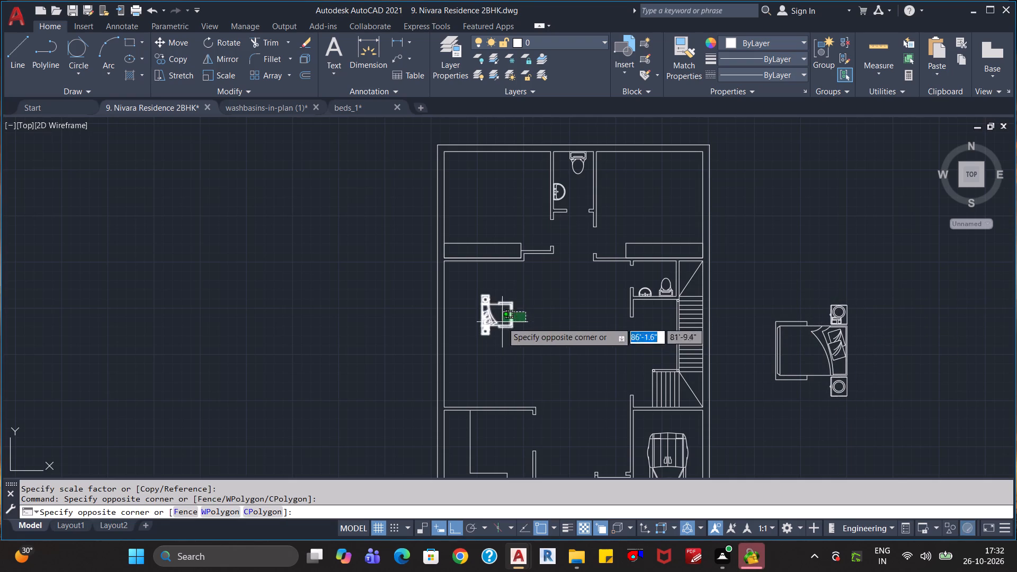
{"action": "left_click", "coordinate": [502, 322]}
{"action": "type", "text": "sc"}
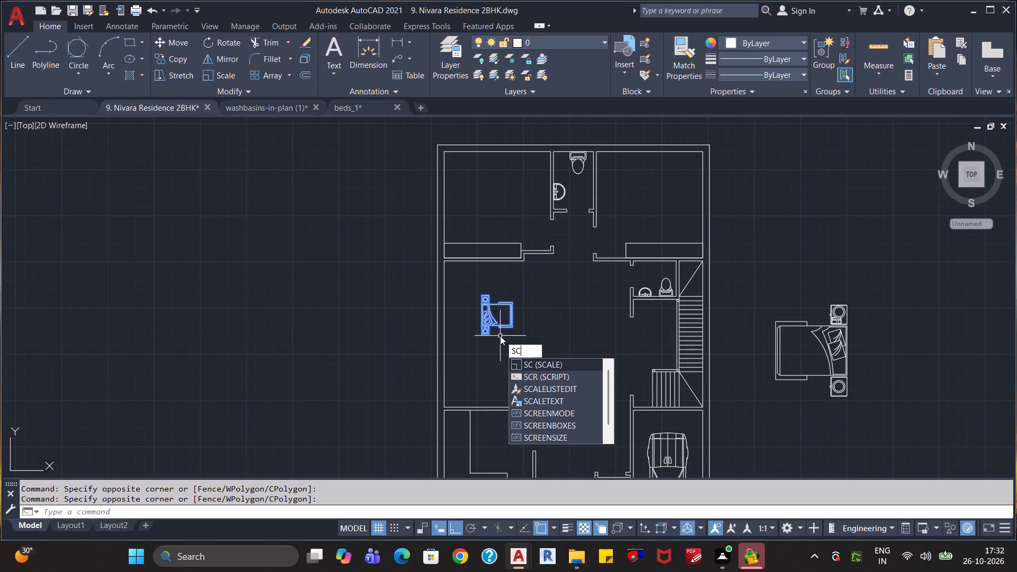
{"action": "key", "text": "Return"}
{"action": "left_click", "coordinate": [501, 317]}
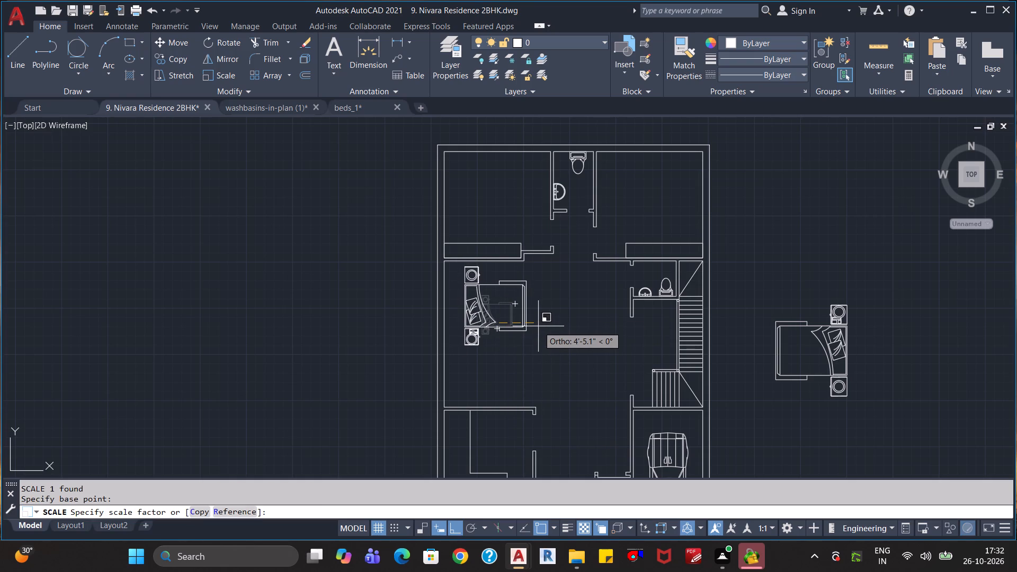
{"action": "left_click", "coordinate": [537, 326]}
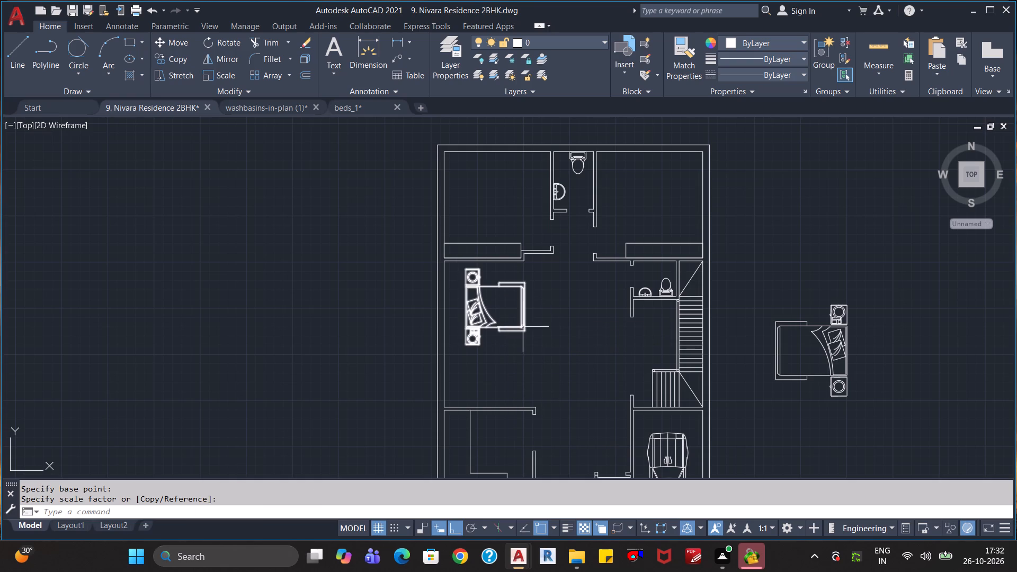
Move the enlarged bed from the central room about 12'-3" north into the northwest bedroom.
{"action": "left_click", "coordinate": [474, 319]}
{"action": "key", "text": "m"}
{"action": "key", "text": "Return"}
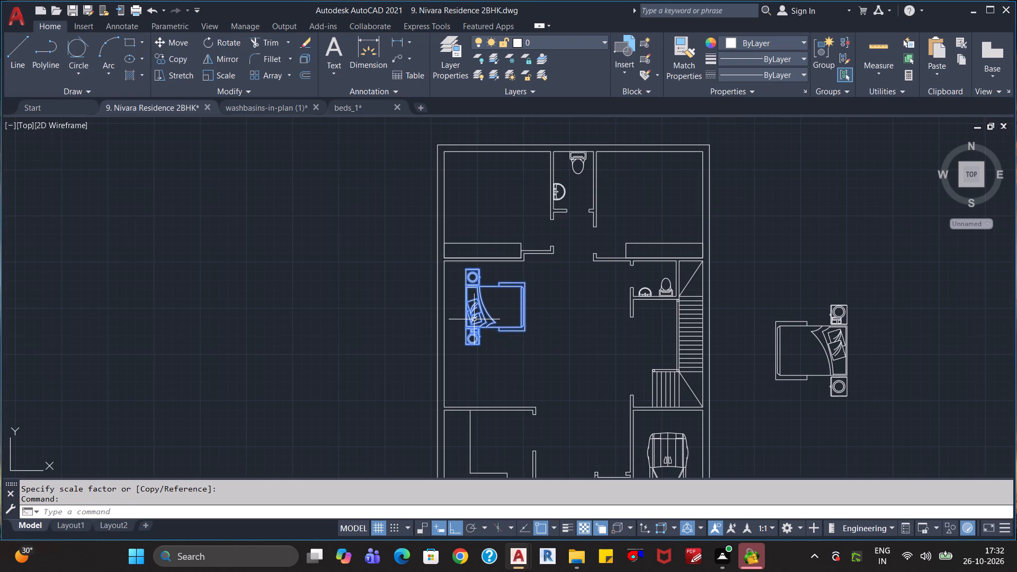
{"action": "left_click", "coordinate": [474, 319]}
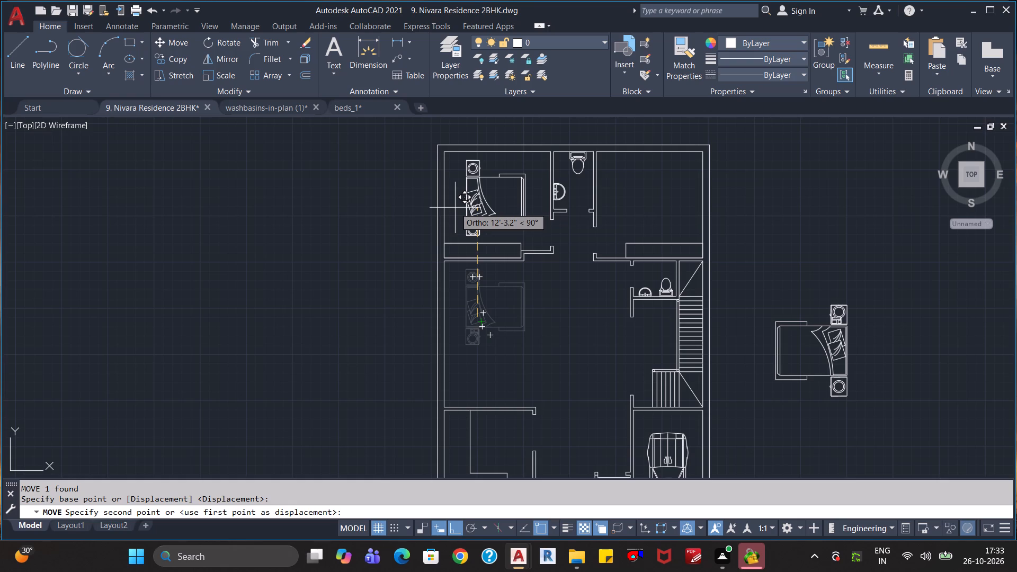
{"action": "left_click", "coordinate": [455, 208]}
Move the bed outside the plan north, with Ortho off, to sit just east of the northeast bedroom.
{"action": "left_click", "coordinate": [872, 398]}
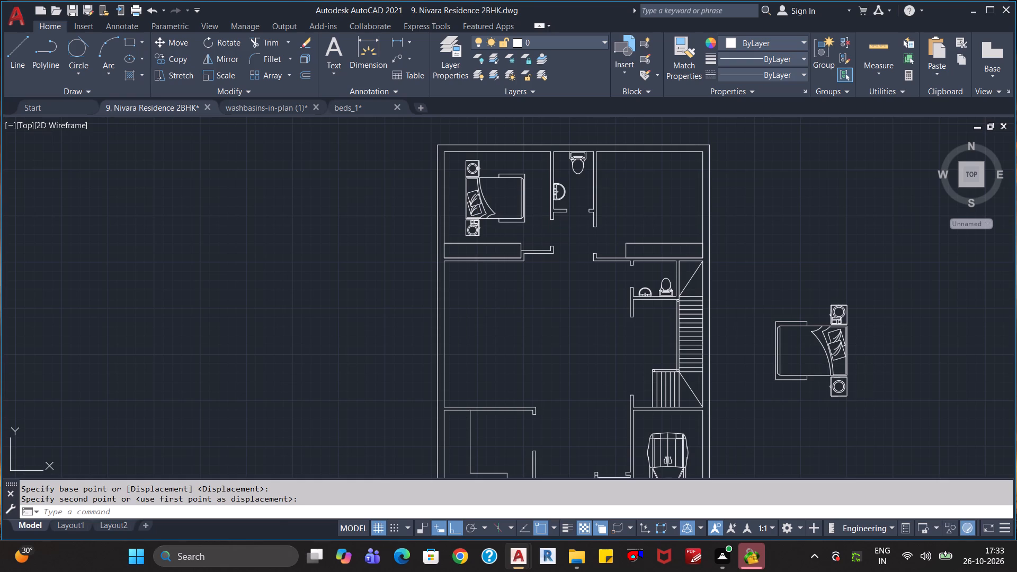
{"action": "left_click", "coordinate": [758, 299]}
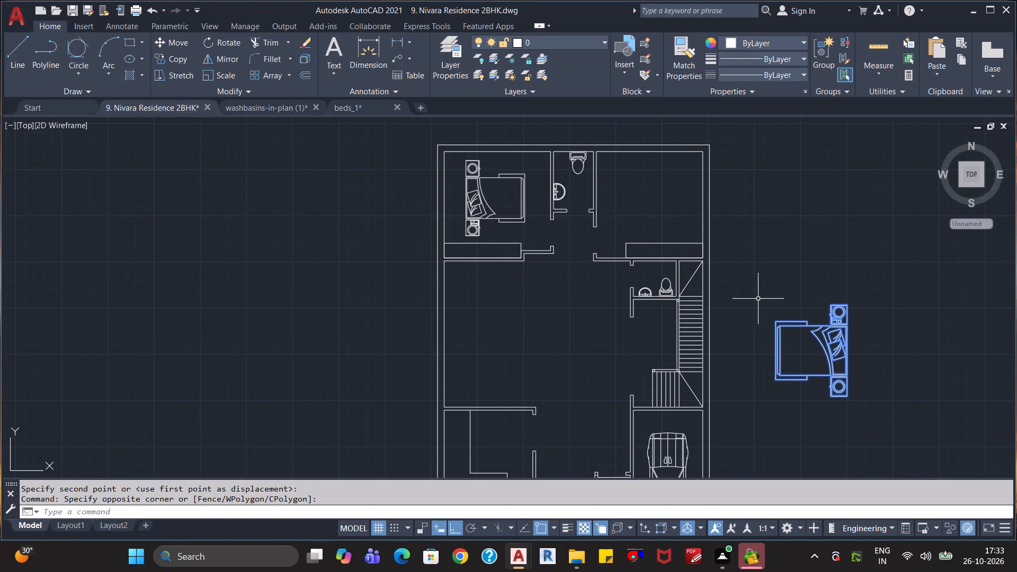
{"action": "key", "text": "m"}
{"action": "key", "text": "Return"}
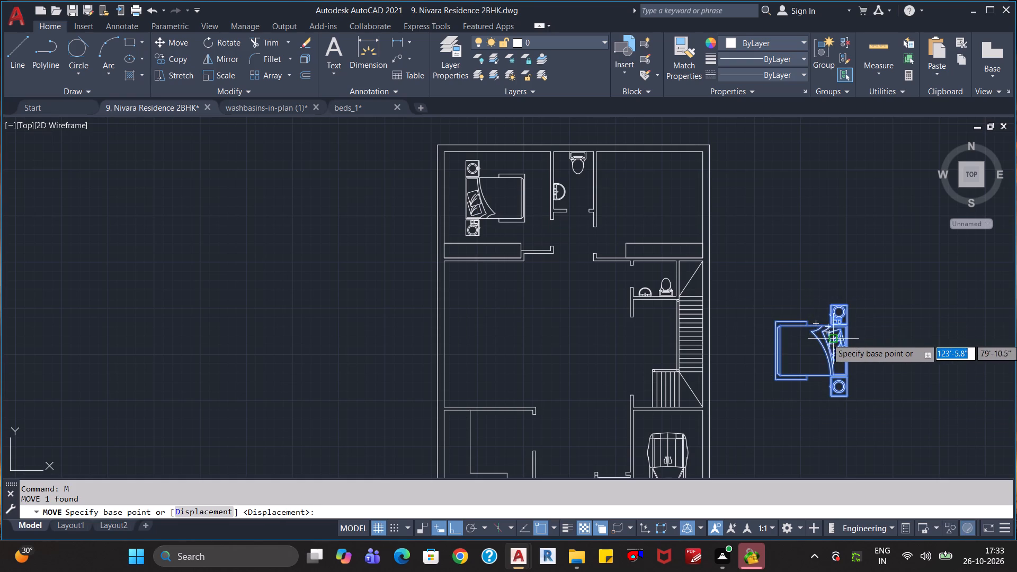
{"action": "left_click", "coordinate": [831, 338]}
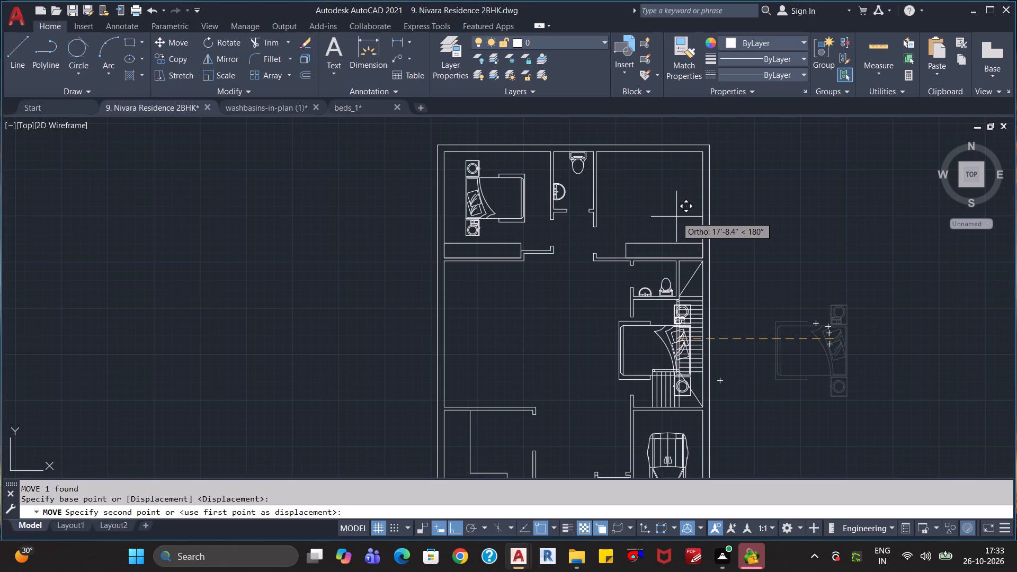
{"action": "key", "text": "F8"}
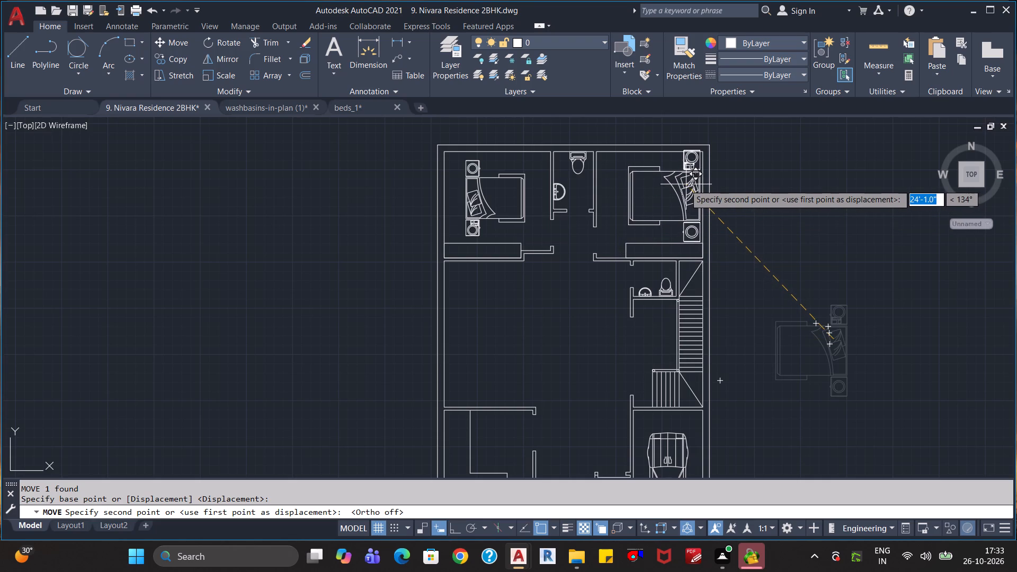
{"action": "left_click", "coordinate": [817, 204]}
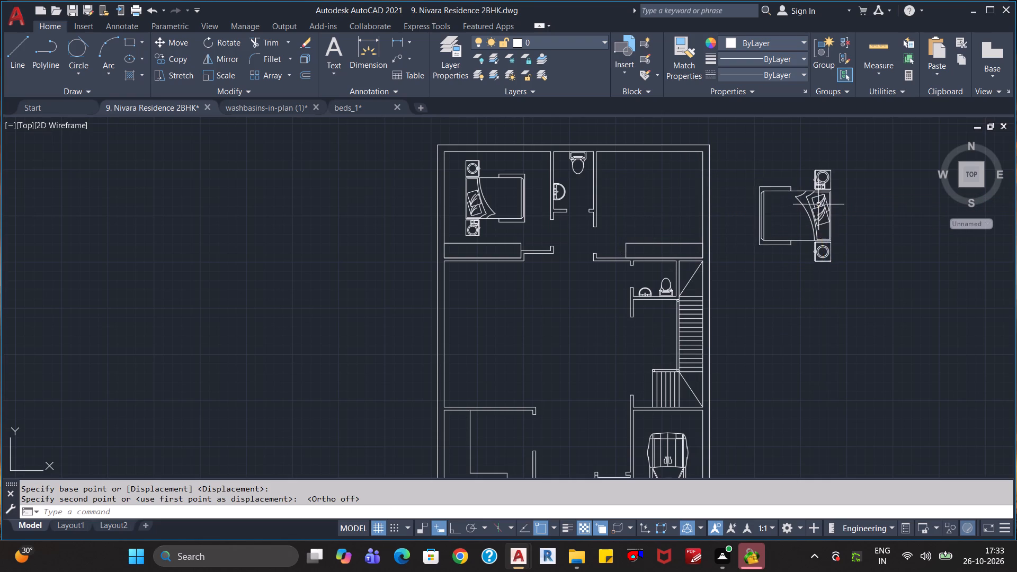
Scale down the bed outside the plan freehand from its southwest foot corner to about 0.9 times its size.
{"action": "left_click_drag", "start_coordinate": [879, 257], "coordinate": [874, 263]}
{"action": "left_click", "coordinate": [787, 237]}
{"action": "type", "text": "sc"}
{"action": "key", "text": "Return"}
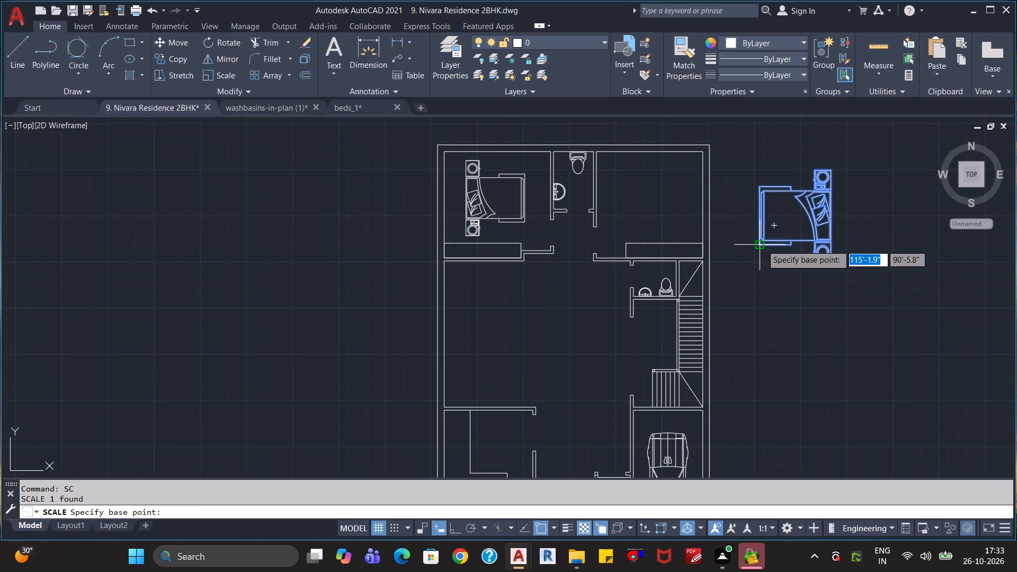
{"action": "left_click", "coordinate": [763, 244]}
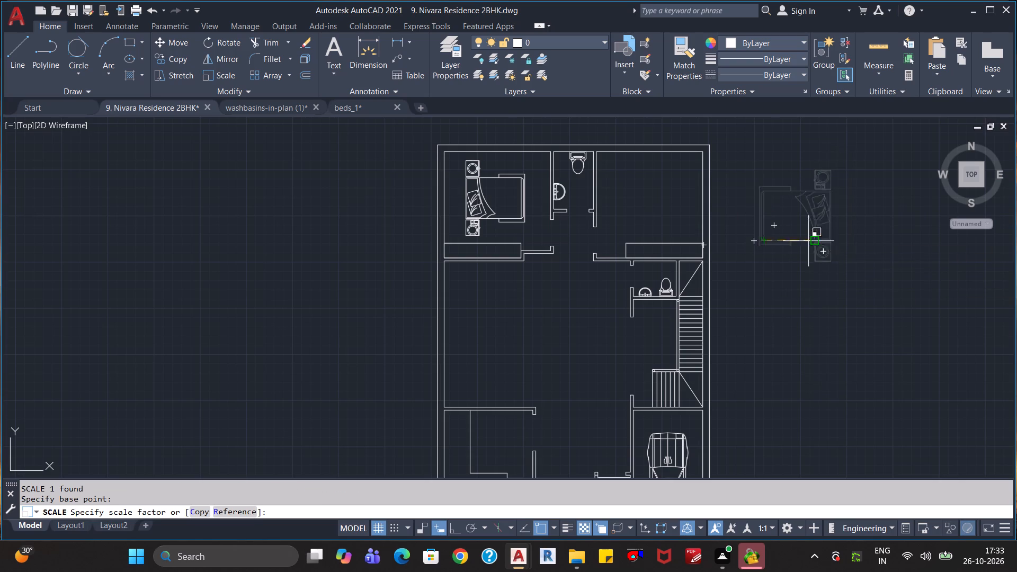
{"action": "left_click", "coordinate": [805, 242]}
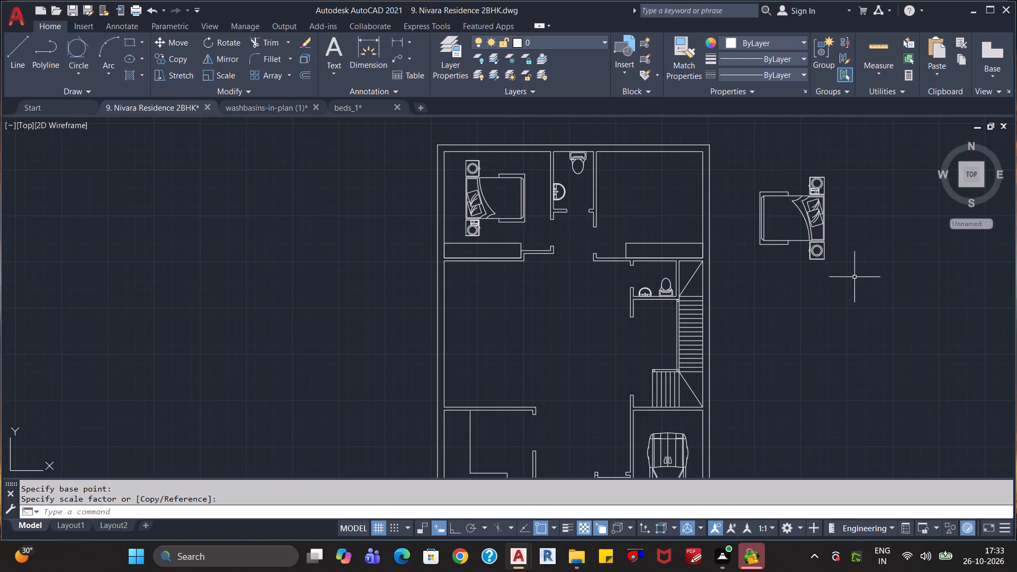
Move the reduced bed about 14' west into the northeast bedroom, with its headboard near the east wall.
{"action": "left_click", "coordinate": [856, 275]}
{"action": "left_click", "coordinate": [786, 228]}
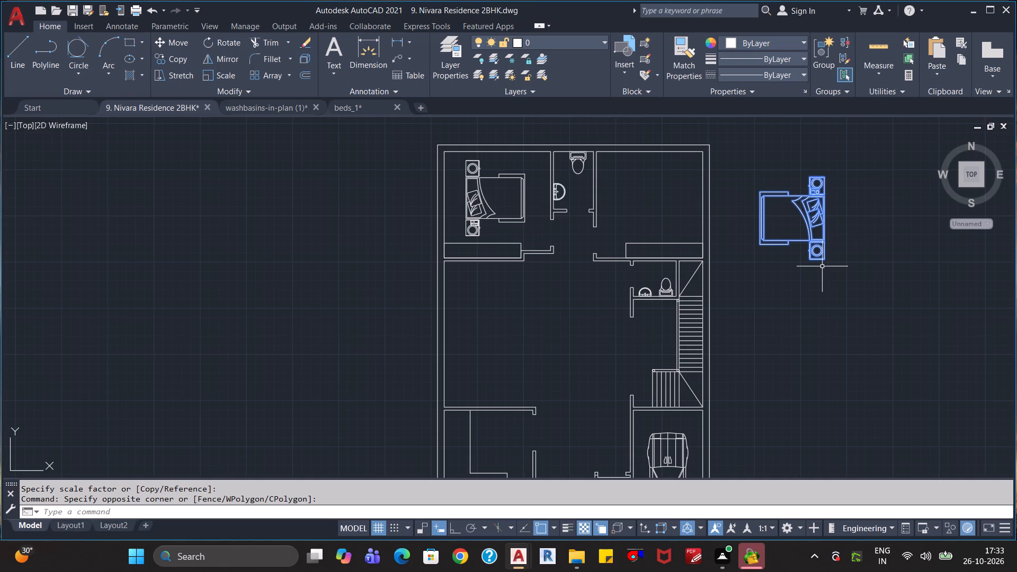
{"action": "key", "text": "s"}
{"action": "key", "text": "BackSpace"}
{"action": "key", "text": "m"}
{"action": "key", "text": "Return"}
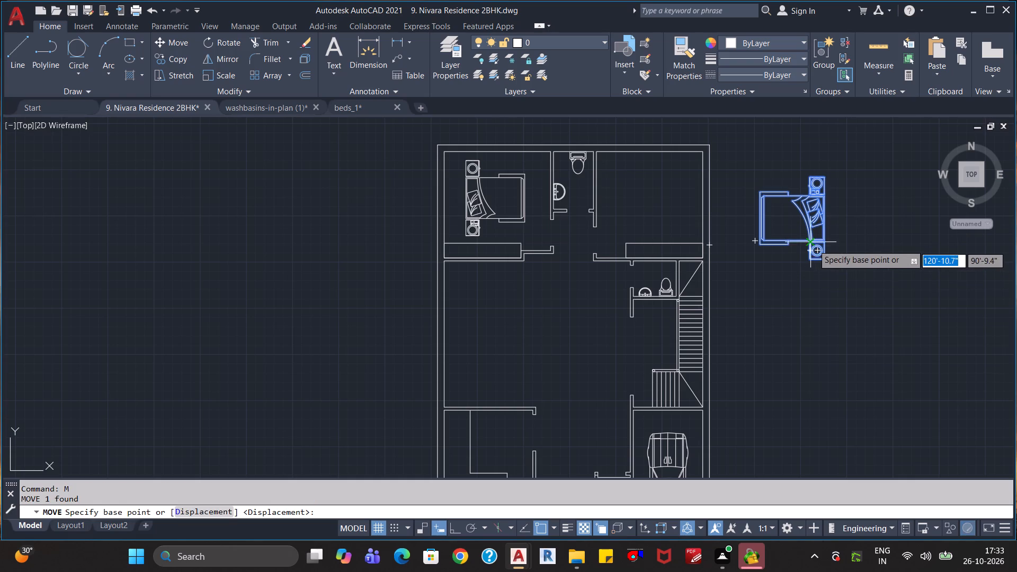
{"action": "left_click", "coordinate": [813, 245]}
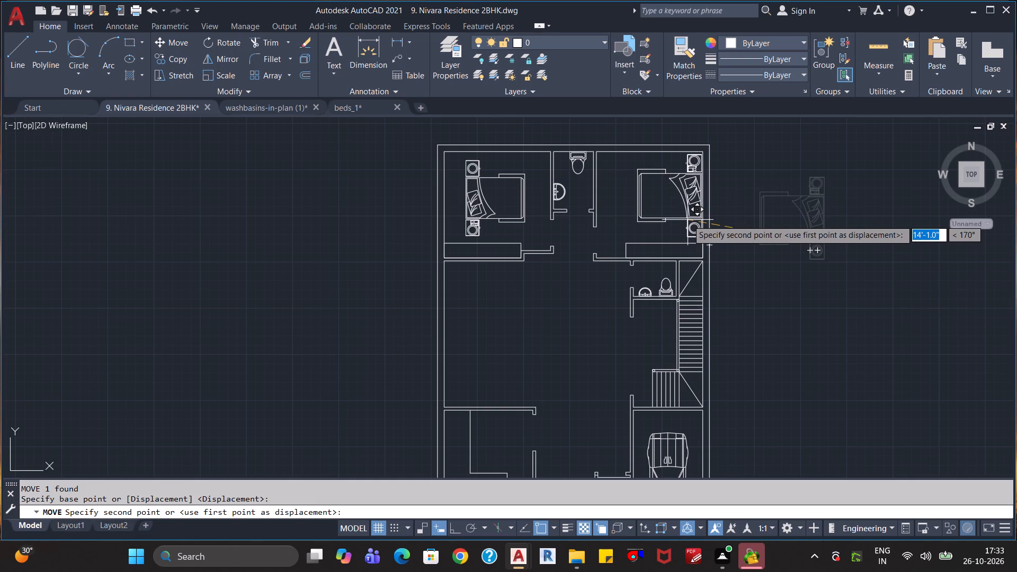
{"action": "scroll", "coordinate": [688, 220], "scroll_direction": "up", "scroll_amount": 1}
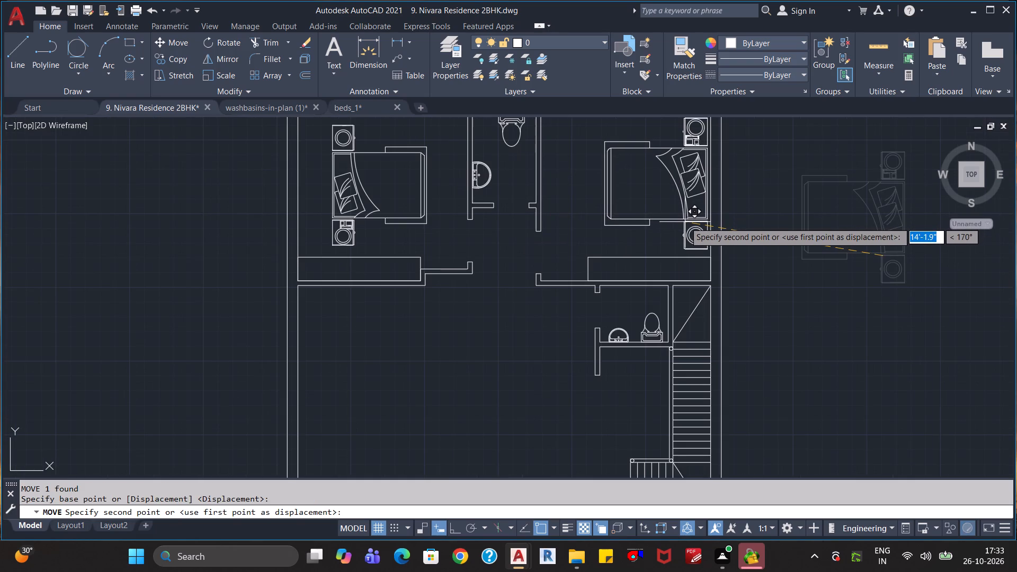
{"action": "left_click", "coordinate": [685, 222]}
Draw a horizontal line, with Ortho on, from the northeast bed's north nightstand outer corner eastward past the exterior wall.
{"action": "scroll", "coordinate": [764, 220], "scroll_direction": "down", "scroll_amount": 1}
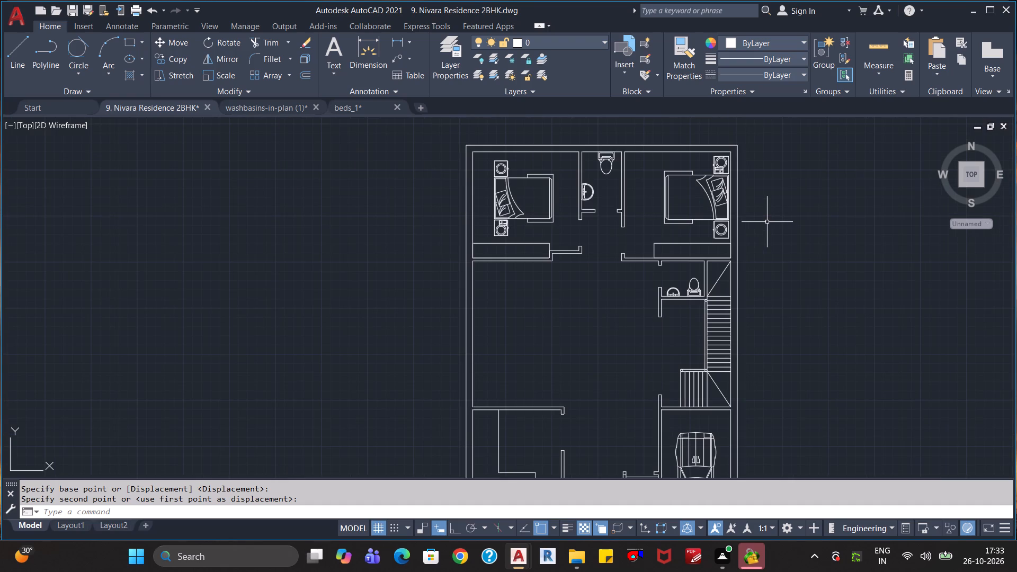
{"action": "scroll", "coordinate": [745, 201], "scroll_direction": "up", "scroll_amount": 2}
{"action": "middle_click_drag", "start_coordinate": [768, 177], "coordinate": [754, 330]}
{"action": "key", "text": "l"}
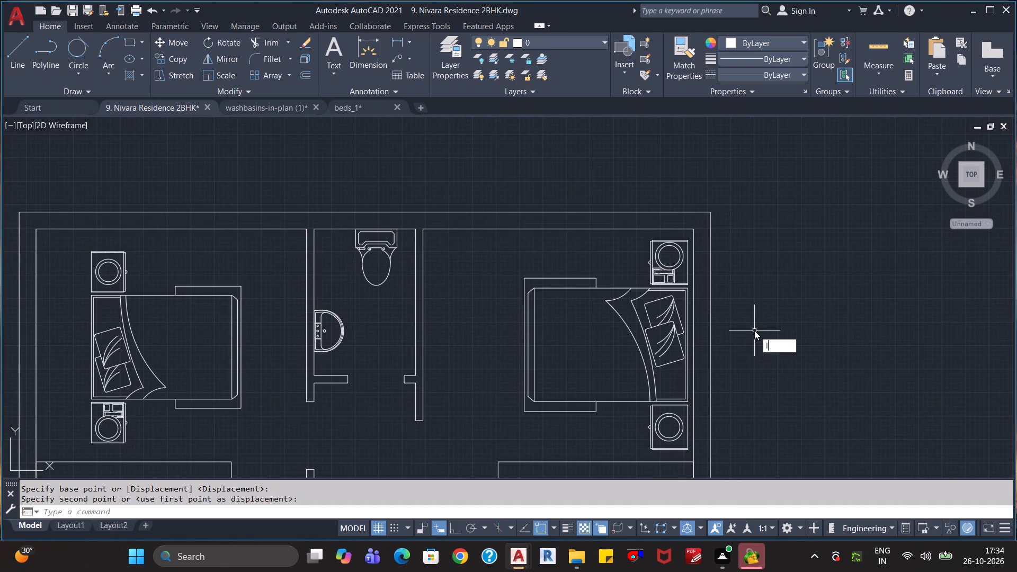
{"action": "key", "text": "Return"}
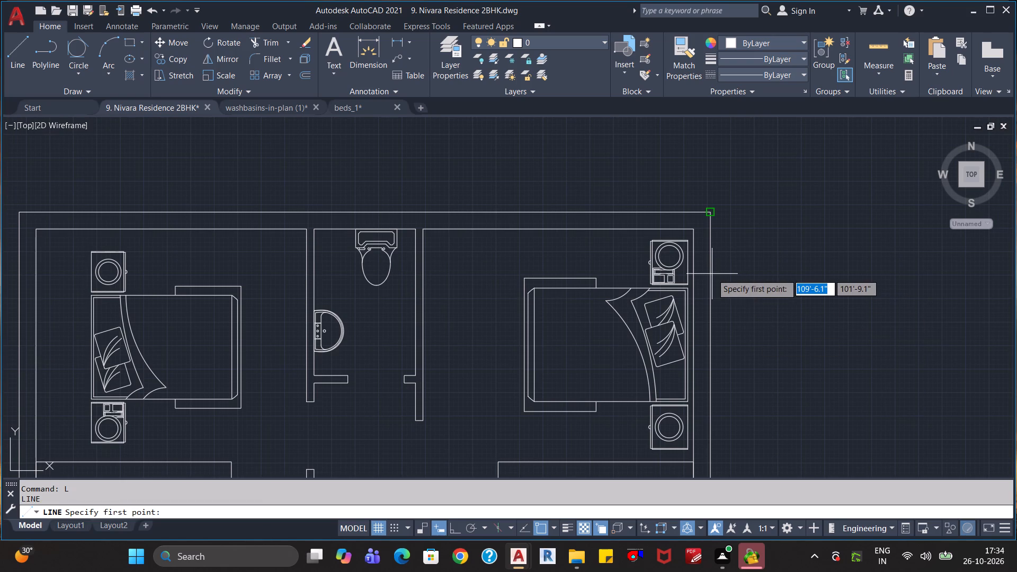
{"action": "key", "text": "F8"}
{"action": "scroll", "coordinate": [712, 274], "scroll_direction": "up", "scroll_amount": 2}
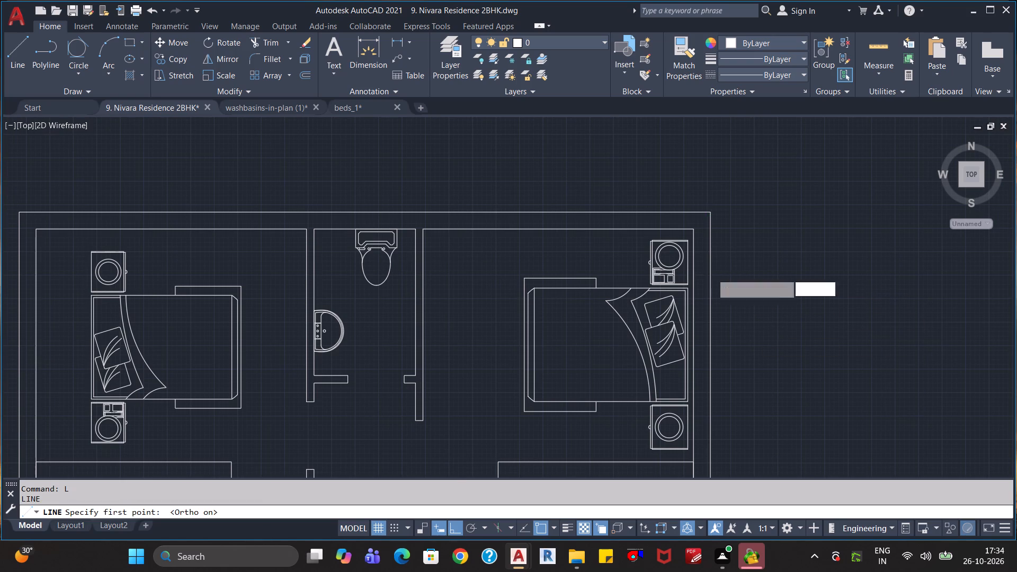
{"action": "scroll", "coordinate": [712, 274], "scroll_direction": "up", "scroll_amount": 1}
{"action": "scroll", "coordinate": [606, 135], "scroll_direction": "up", "scroll_amount": 3}
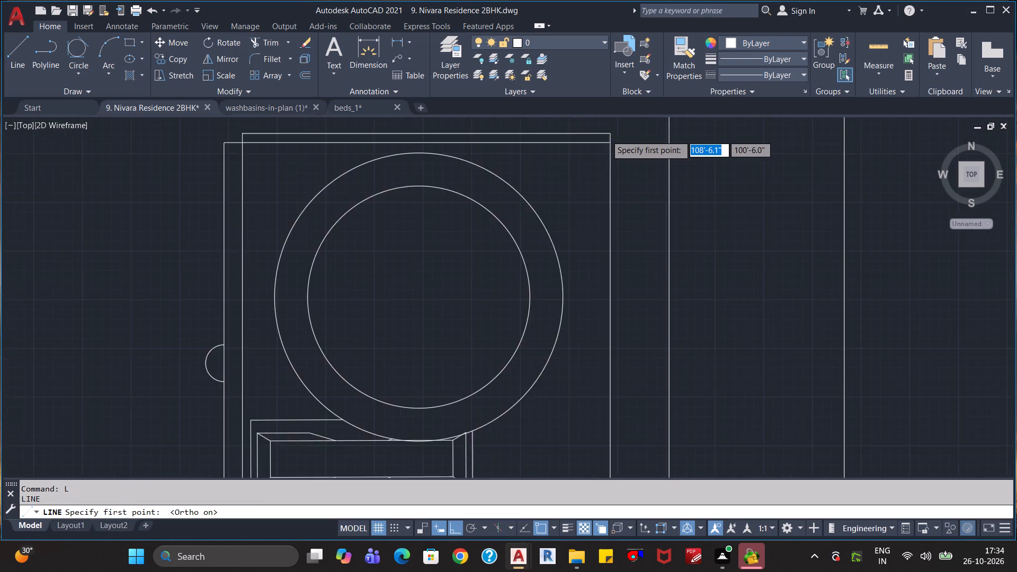
{"action": "left_click", "coordinate": [610, 131]}
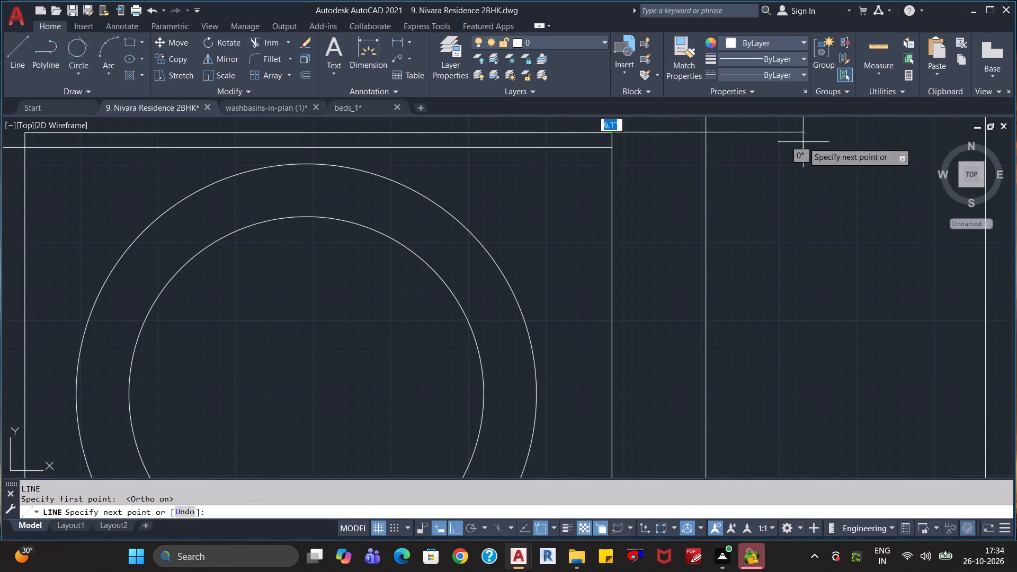
{"action": "scroll", "coordinate": [814, 144], "scroll_direction": "down", "scroll_amount": 4}
{"action": "left_click", "coordinate": [875, 157]}
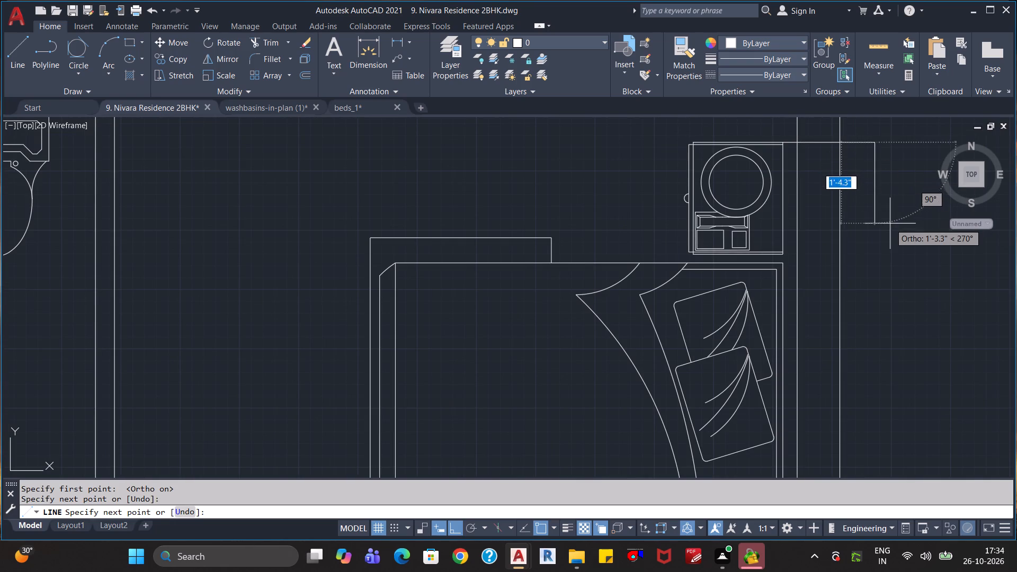
{"action": "key", "text": "Escape"}
Draw a horizontal line from the northwest corner of the northwest bed's north nightstand westward past the exterior wall.
{"action": "scroll", "coordinate": [770, 231], "scroll_direction": "down", "scroll_amount": 1}
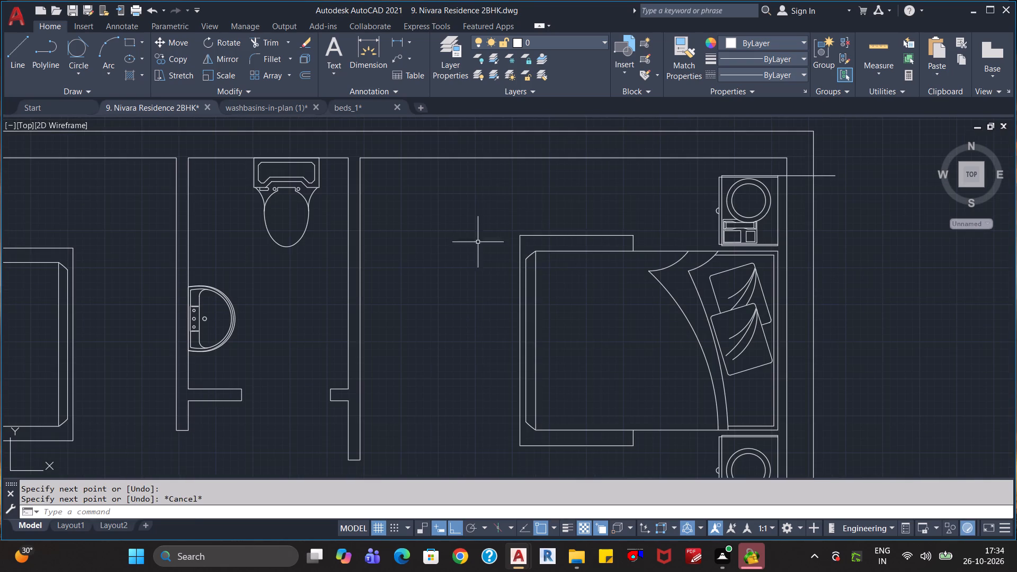
{"action": "middle_click_drag", "start_coordinate": [465, 238], "coordinate": [903, 288]}
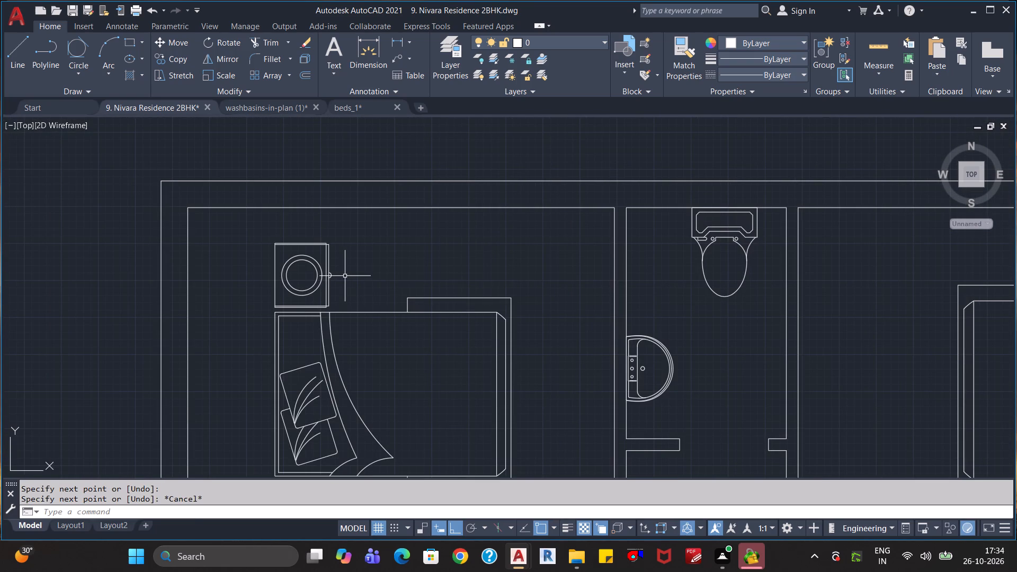
{"action": "key", "text": "l"}
{"action": "key", "text": "Return"}
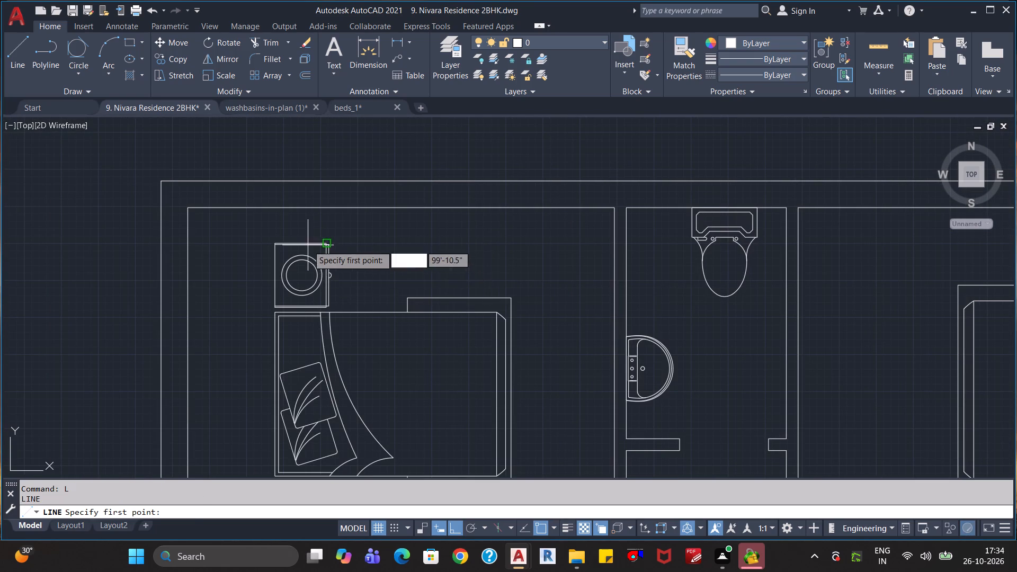
{"action": "scroll", "coordinate": [308, 244], "scroll_direction": "up", "scroll_amount": 3}
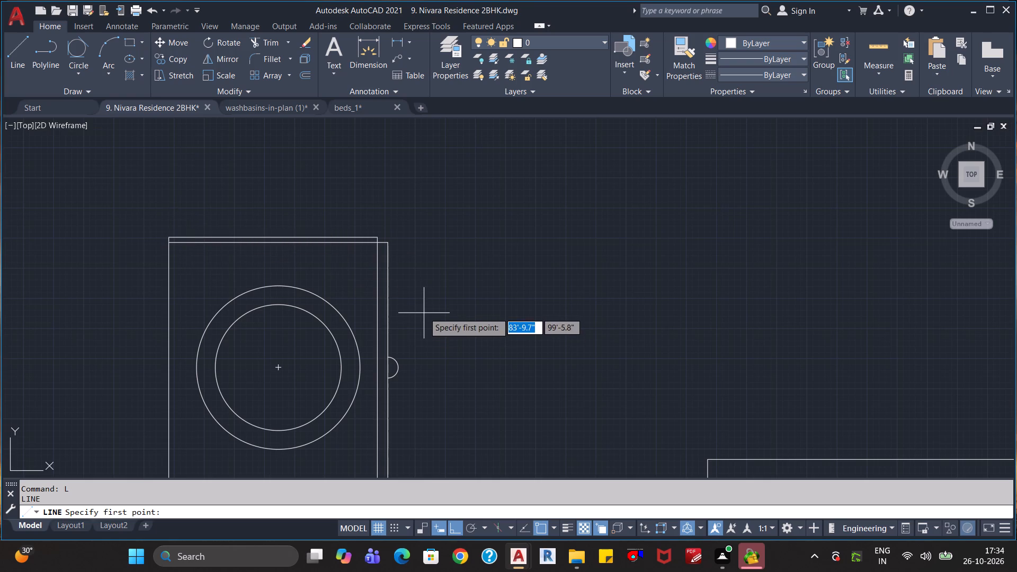
{"action": "middle_click_drag", "start_coordinate": [436, 282], "coordinate": [749, 342]}
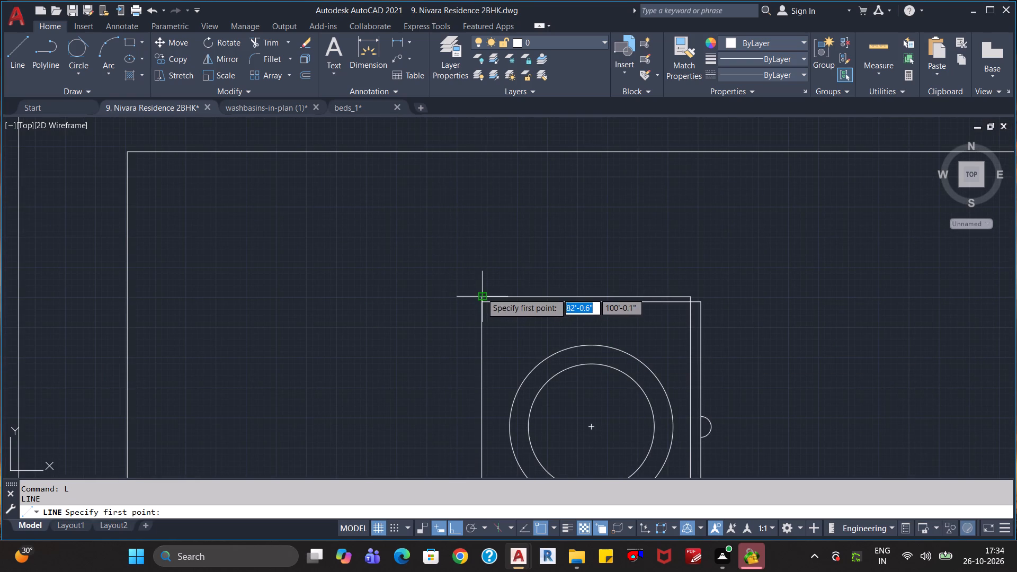
{"action": "left_click", "coordinate": [481, 293]}
{"action": "middle_click_drag", "start_coordinate": [342, 326], "coordinate": [695, 359]}
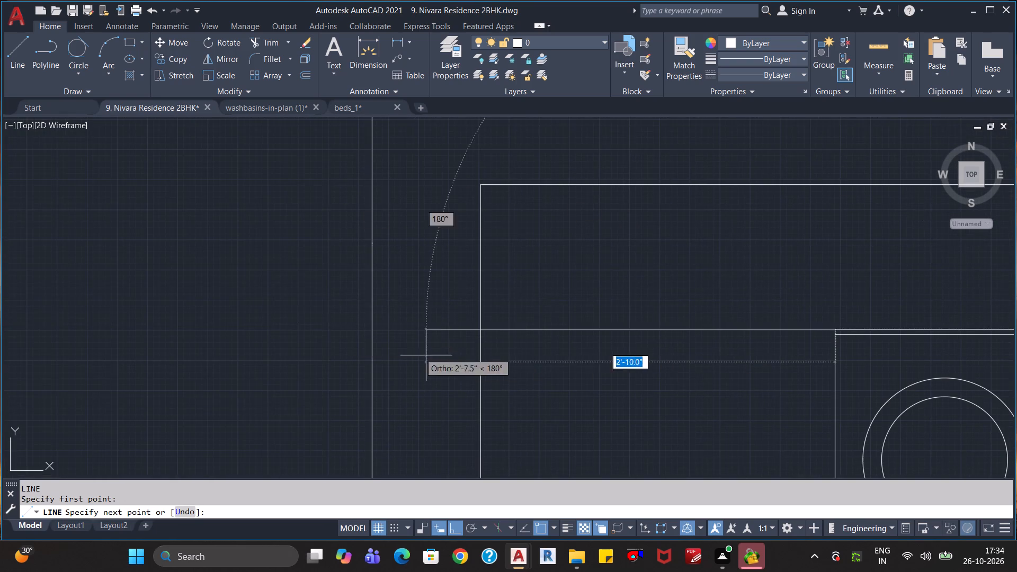
{"action": "middle_click_drag", "start_coordinate": [272, 337], "coordinate": [464, 337]}
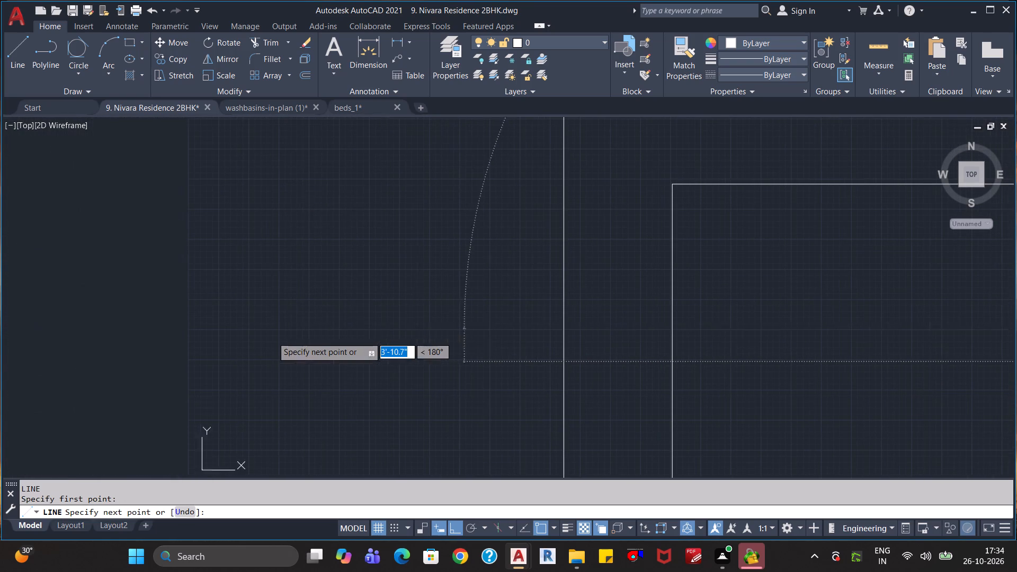
{"action": "left_click", "coordinate": [277, 312]}
{"action": "key", "text": "Escape"}
Move the northeast bed east along its reference line from its north nightstand's outer corner to the east wall's inner face.
{"action": "scroll", "coordinate": [476, 385], "scroll_direction": "down", "scroll_amount": 2}
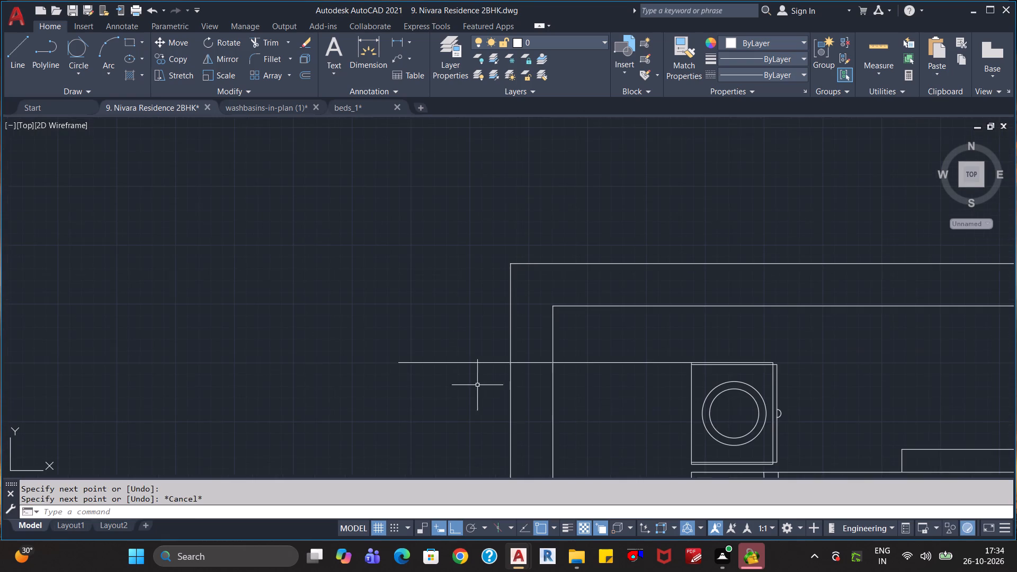
{"action": "scroll", "coordinate": [661, 412], "scroll_direction": "down", "scroll_amount": 1}
{"action": "middle_click_drag", "start_coordinate": [783, 411], "coordinate": [720, 398]}
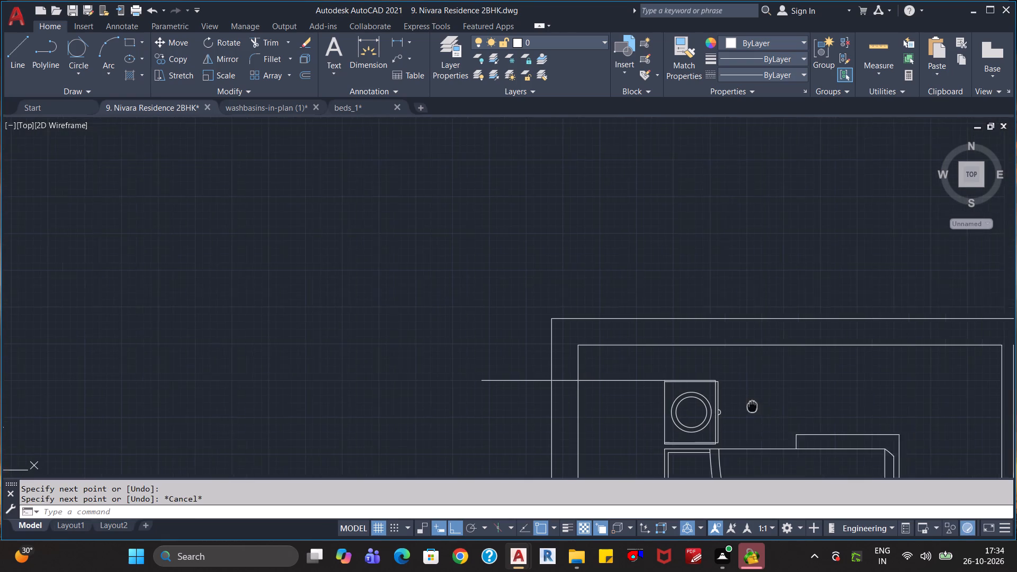
{"action": "middle_click_drag", "start_coordinate": [720, 398], "coordinate": [306, 179]}
{"action": "scroll", "coordinate": [543, 257], "scroll_direction": "down", "scroll_amount": 2}
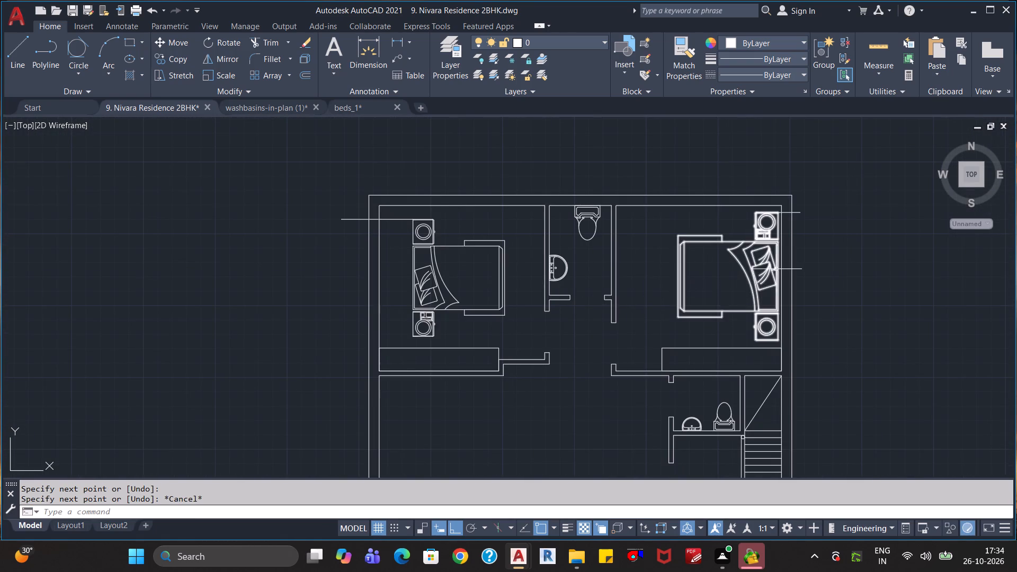
{"action": "scroll", "coordinate": [756, 269], "scroll_direction": "up", "scroll_amount": 1}
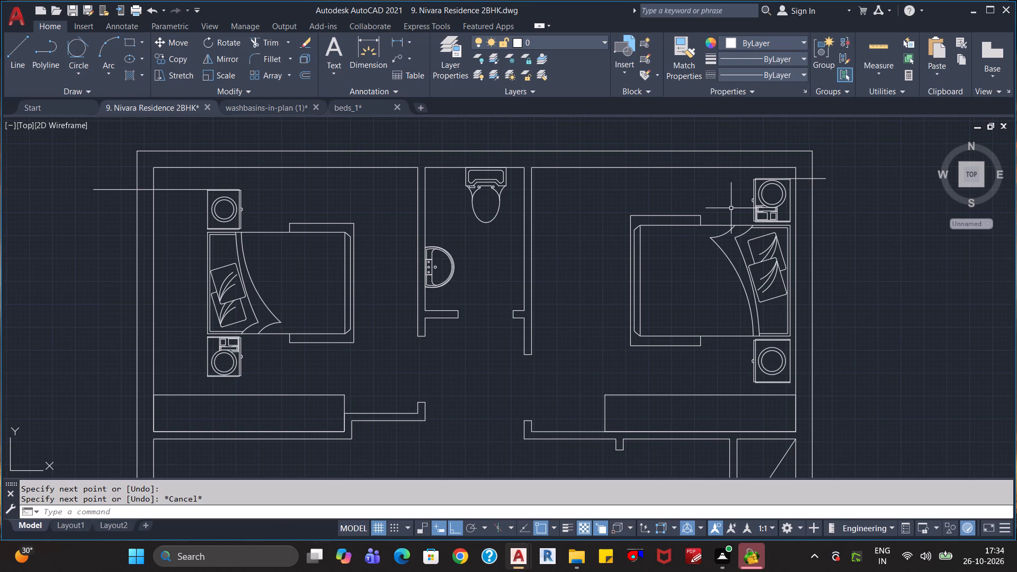
{"action": "left_click", "coordinate": [731, 208]}
{"action": "left_click", "coordinate": [705, 238]}
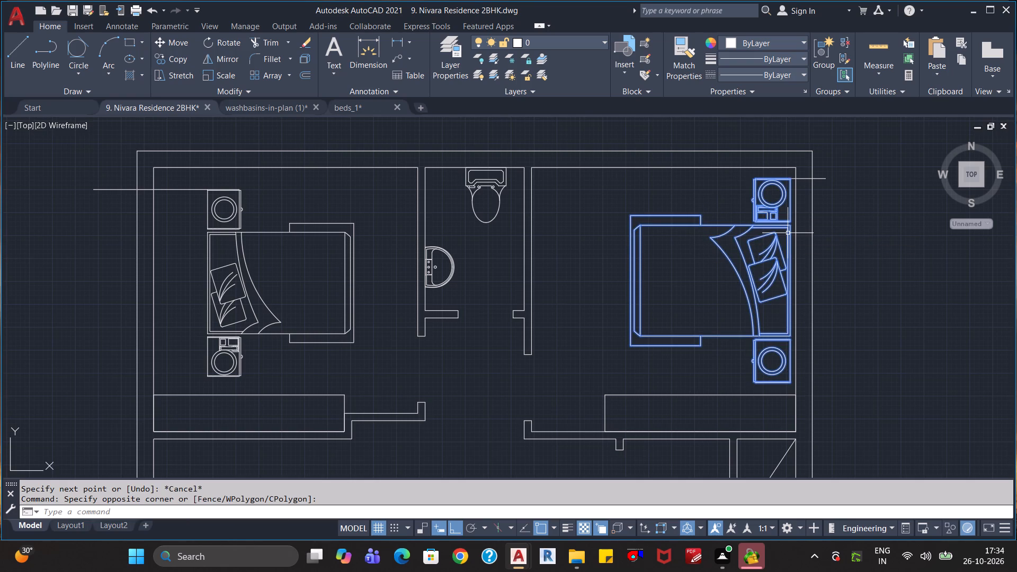
{"action": "key", "text": "m"}
{"action": "key", "text": "Return"}
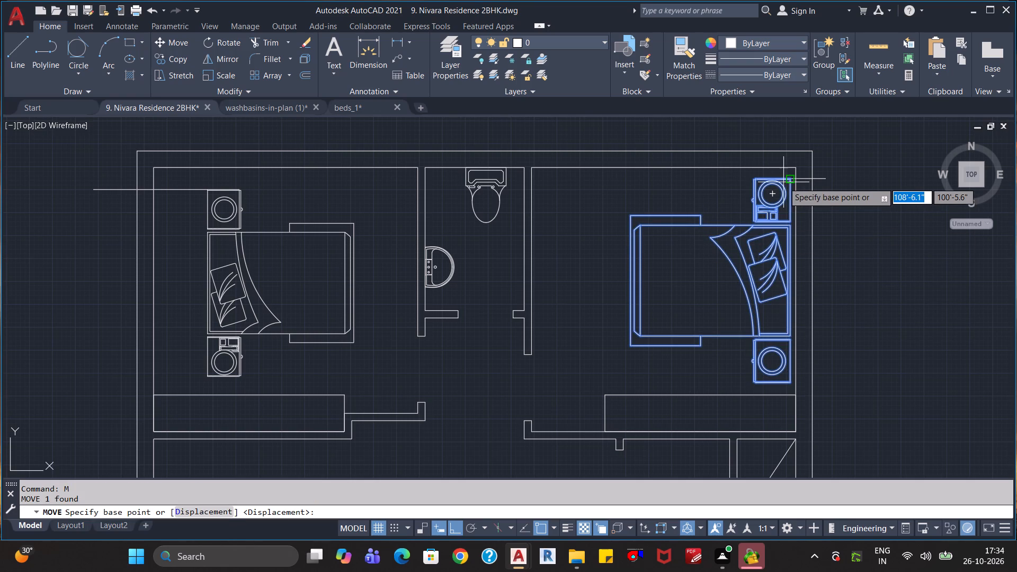
{"action": "left_click", "coordinate": [790, 181]}
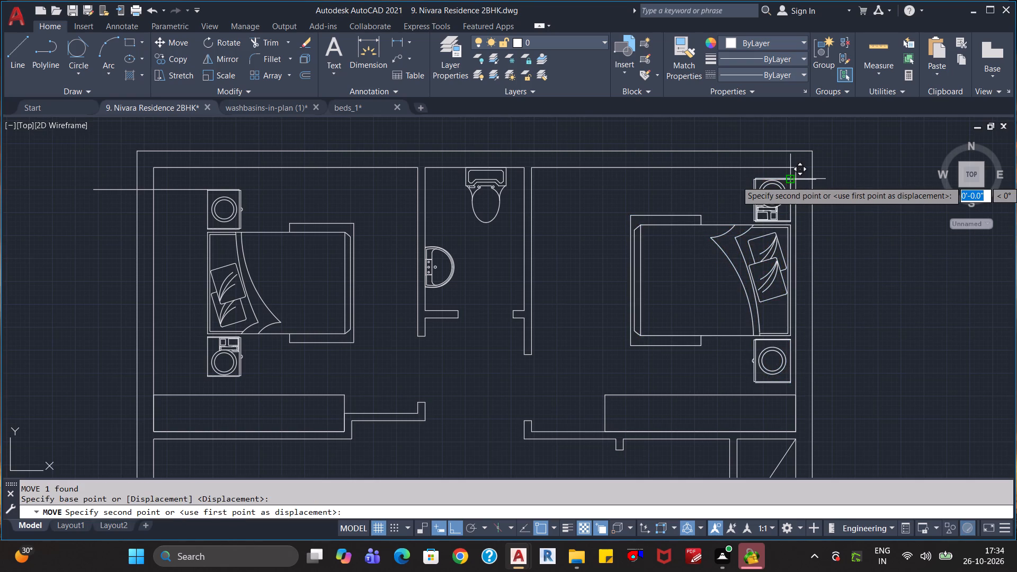
{"action": "left_click", "coordinate": [796, 181]}
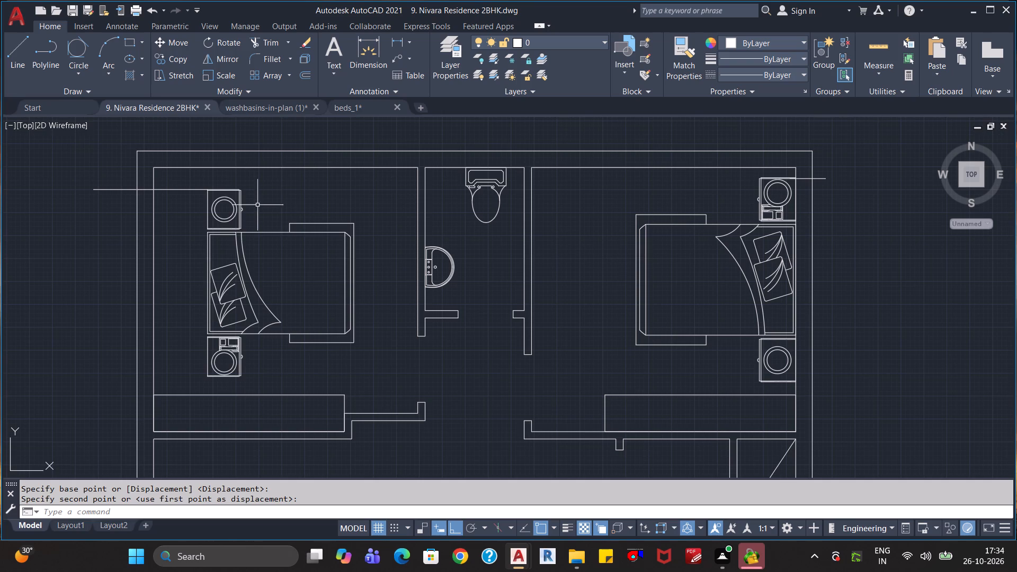
Move the northwest bed west along its reference line from its north nightstand's northwest corner to the west wall's inner face.
{"action": "left_click", "coordinate": [238, 197]}
{"action": "key", "text": "m"}
{"action": "key", "text": "Return"}
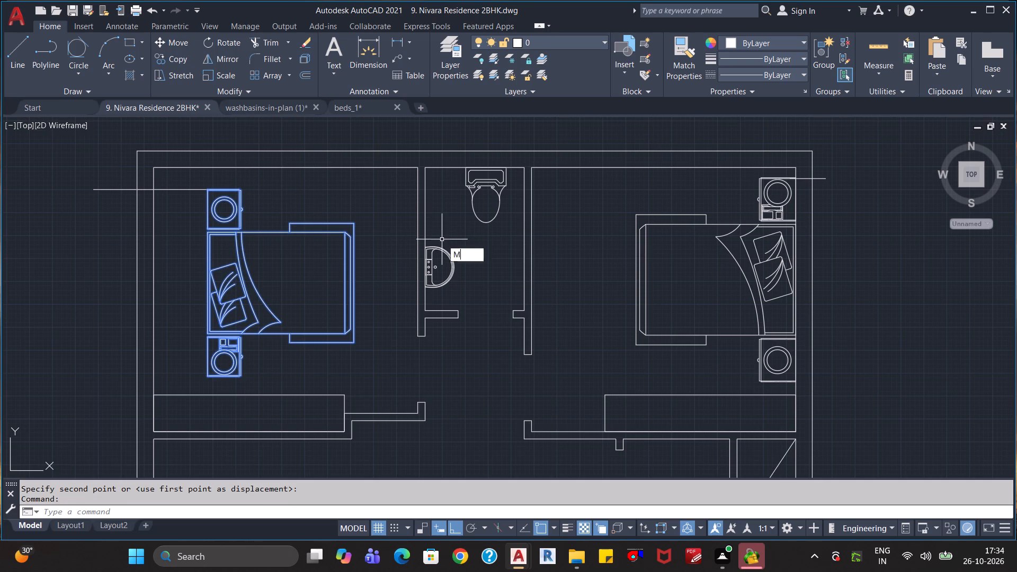
{"action": "scroll", "coordinate": [208, 187], "scroll_direction": "up", "scroll_amount": 7}
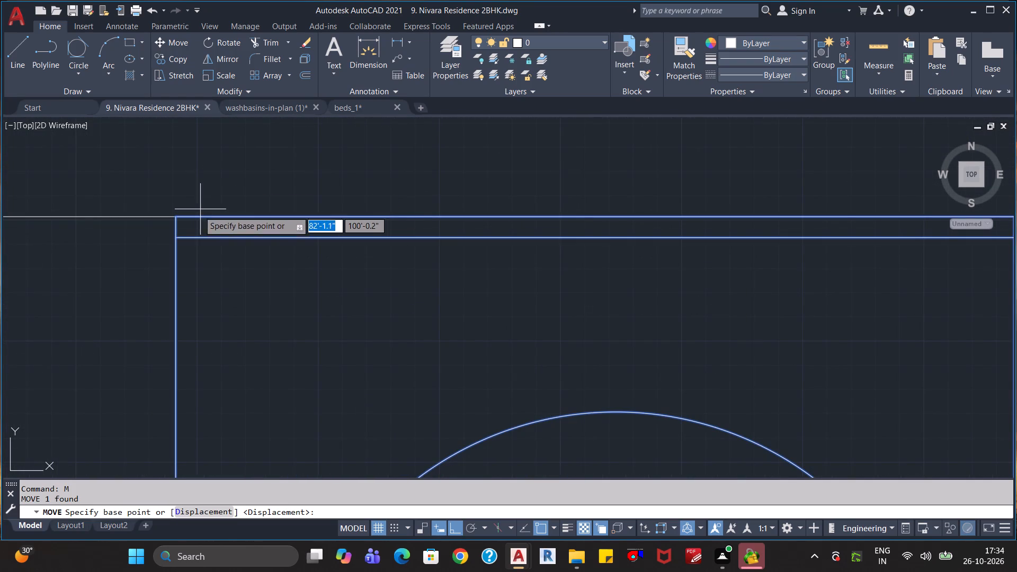
{"action": "left_click", "coordinate": [175, 219]}
{"action": "scroll", "coordinate": [174, 220], "scroll_direction": "down", "scroll_amount": 7}
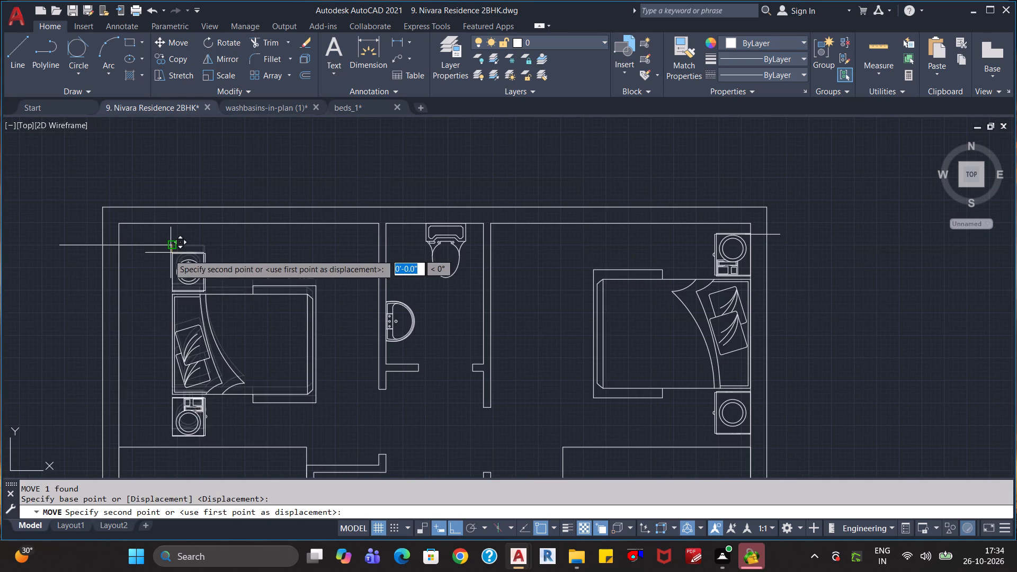
{"action": "left_click", "coordinate": [122, 246]}
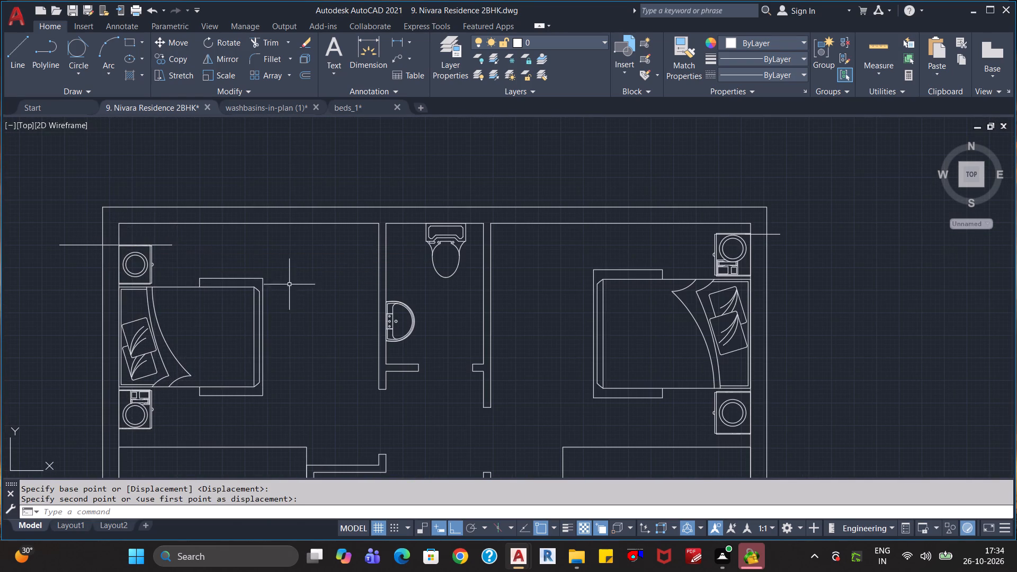
{"action": "scroll", "coordinate": [297, 291], "scroll_direction": "down", "scroll_amount": 1}
{"action": "key", "text": "Escape"}
{"action": "key", "text": "Escape"}
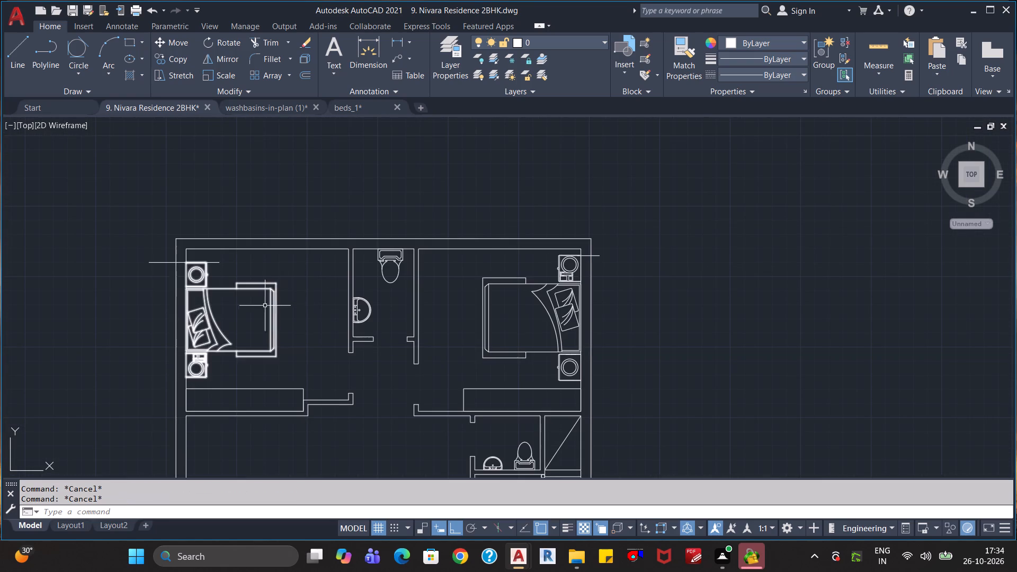
{"action": "key", "text": "Escape"}
Erase the two horizontal reference lines extending past the west and east exterior walls at the nightstands.
{"action": "left_click", "coordinate": [162, 250]}
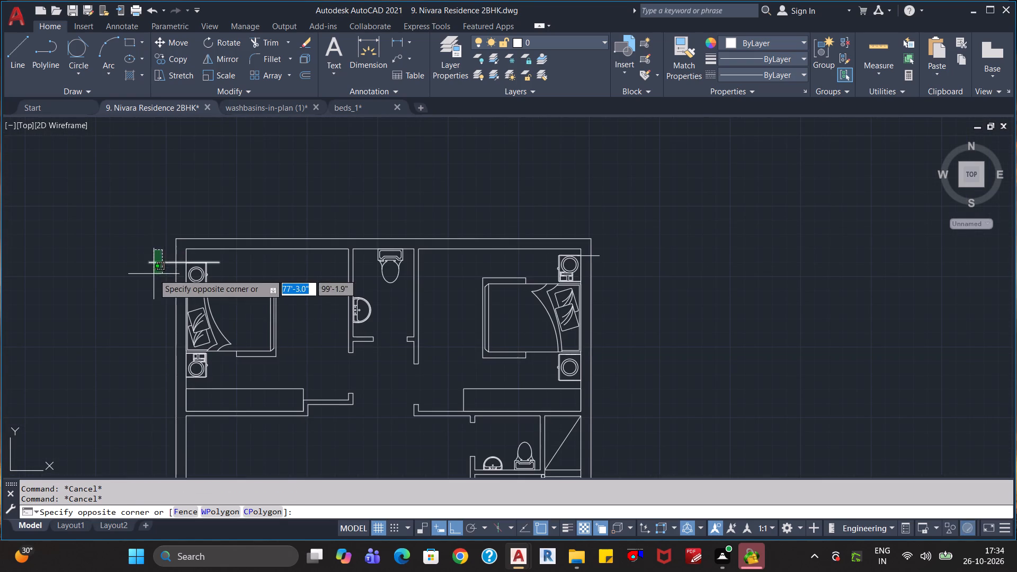
{"action": "left_click", "coordinate": [154, 276]}
{"action": "key", "text": "Delete"}
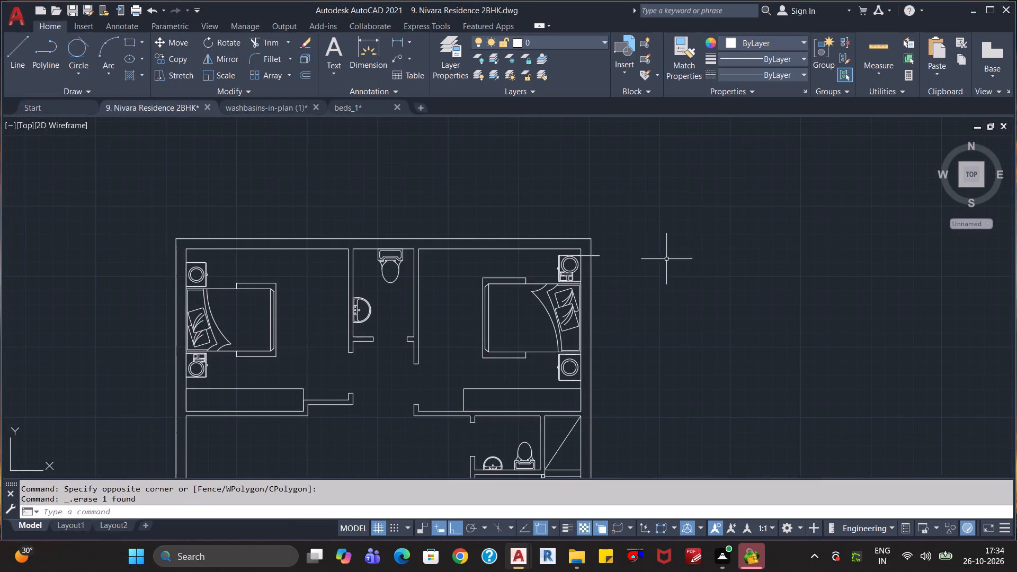
{"action": "left_click", "coordinate": [594, 255]}
{"action": "key", "text": "Delete"}
Save the Nivara Residence 2BHK drawing with both beds placed against their walls.
{"action": "scroll", "coordinate": [627, 272], "scroll_direction": "down", "scroll_amount": 2}
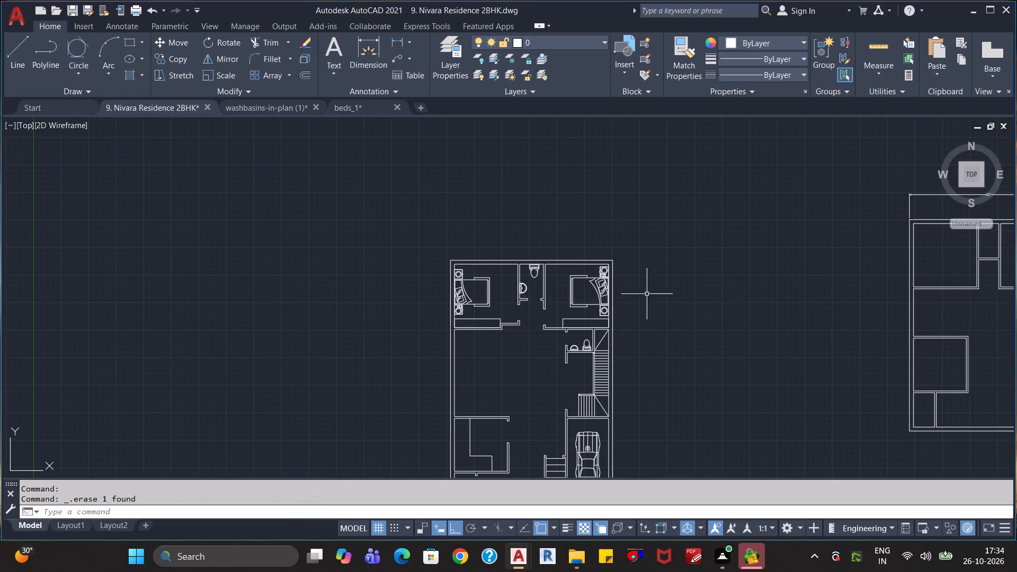
{"action": "middle_click_drag", "start_coordinate": [665, 312], "coordinate": [650, 260]}
{"action": "scroll", "coordinate": [568, 266], "scroll_direction": "up", "scroll_amount": 1}
{"action": "scroll", "coordinate": [494, 288], "scroll_direction": "up", "scroll_amount": 1}
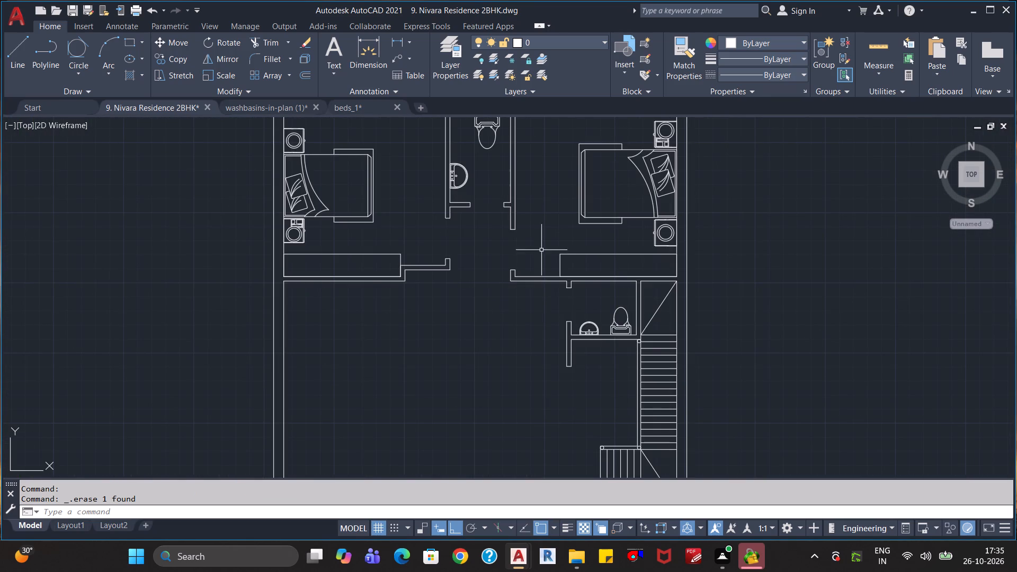
{"action": "scroll", "coordinate": [519, 279], "scroll_direction": "down", "scroll_amount": 1}
{"action": "scroll", "coordinate": [494, 319], "scroll_direction": "up", "scroll_amount": 1}
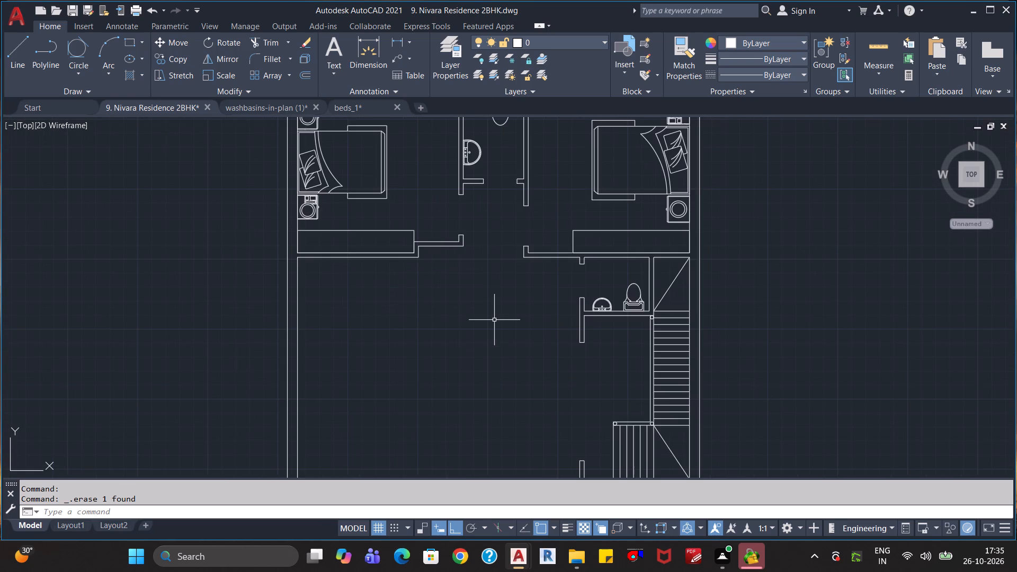
{"action": "key", "text": "ctrl+s"}
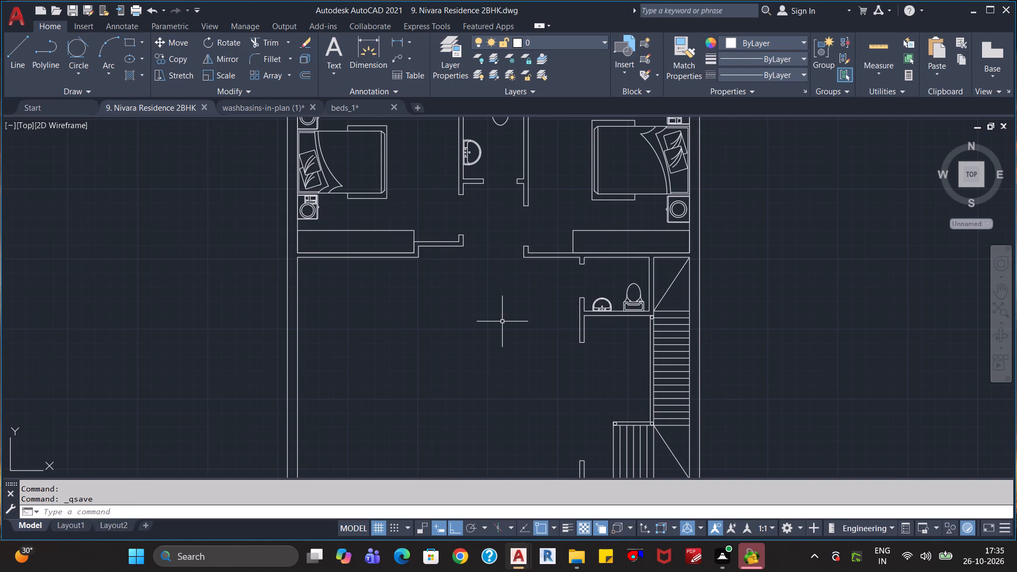
Switch to the CryptoForge Updater and close it without installing the update.
{"action": "scroll", "coordinate": [503, 324], "scroll_direction": "down", "scroll_amount": 1}
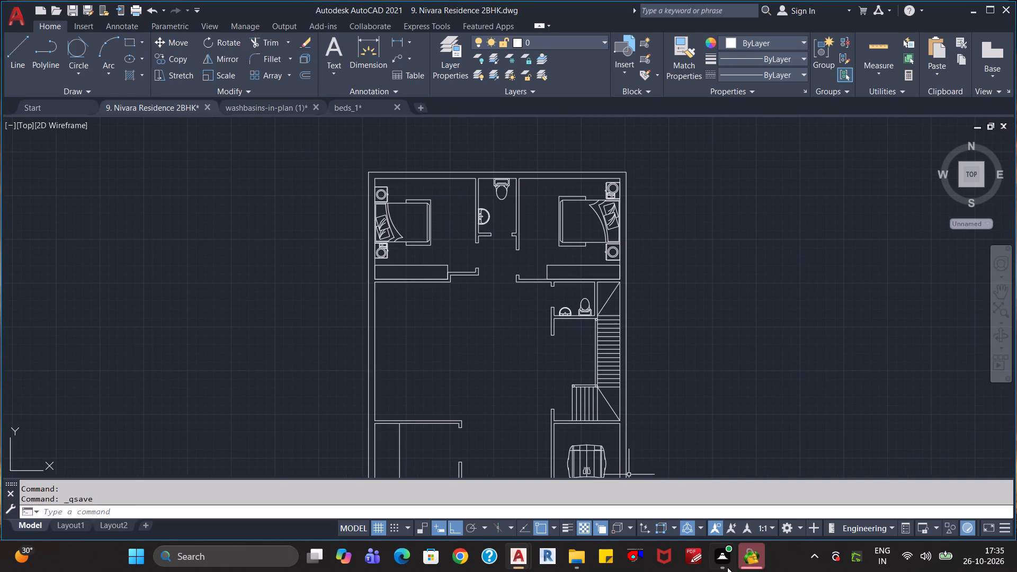
{"action": "left_click", "coordinate": [750, 558]}
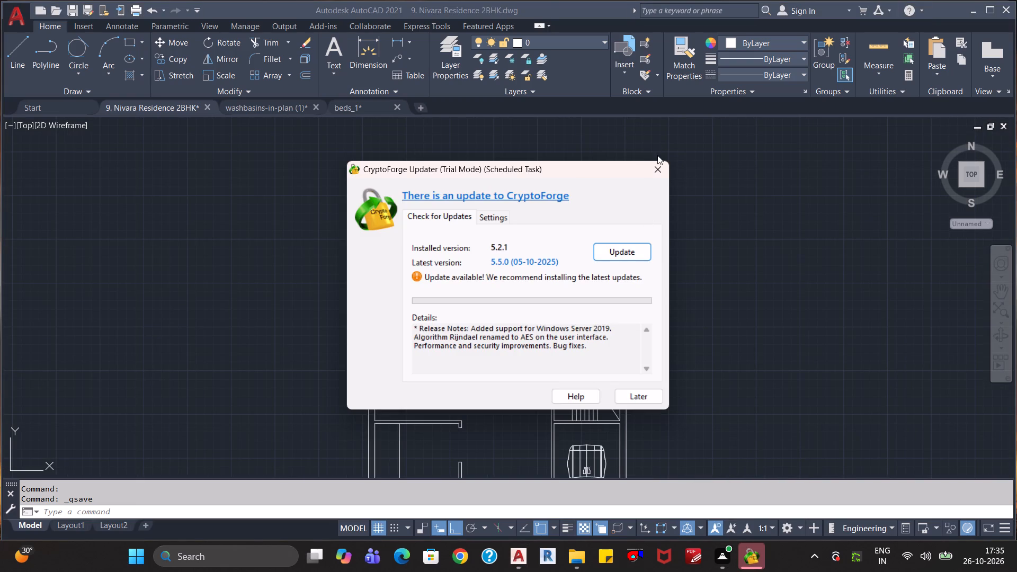
{"action": "left_click", "coordinate": [659, 162]}
Save the Nivara Residence 2BHK drawing again.
{"action": "scroll", "coordinate": [708, 210], "scroll_direction": "down", "scroll_amount": 2}
{"action": "scroll", "coordinate": [709, 281], "scroll_direction": "up", "scroll_amount": 1}
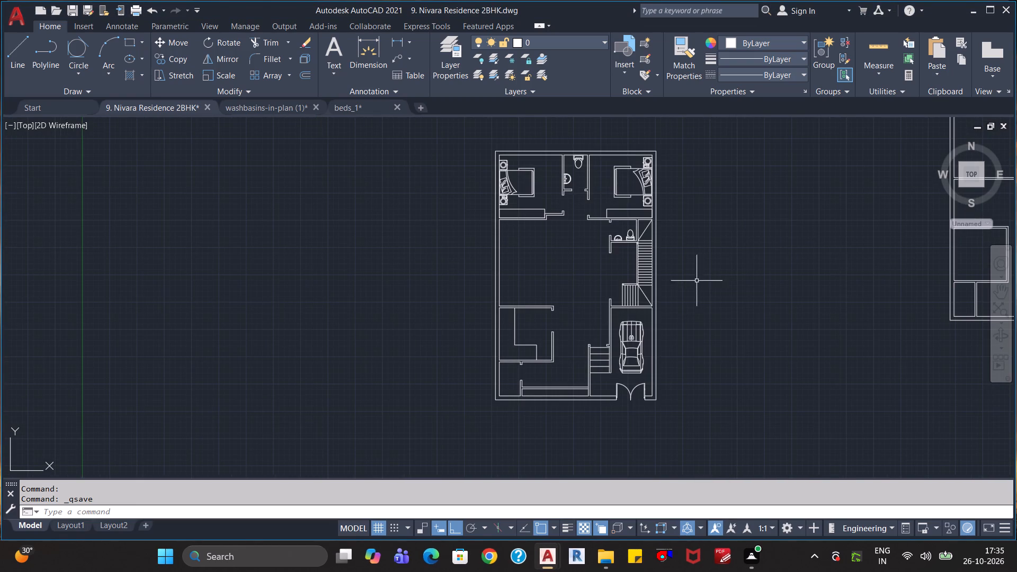
{"action": "scroll", "coordinate": [684, 257], "scroll_direction": "up", "scroll_amount": 2}
{"action": "scroll", "coordinate": [684, 257], "scroll_direction": "down", "scroll_amount": 1}
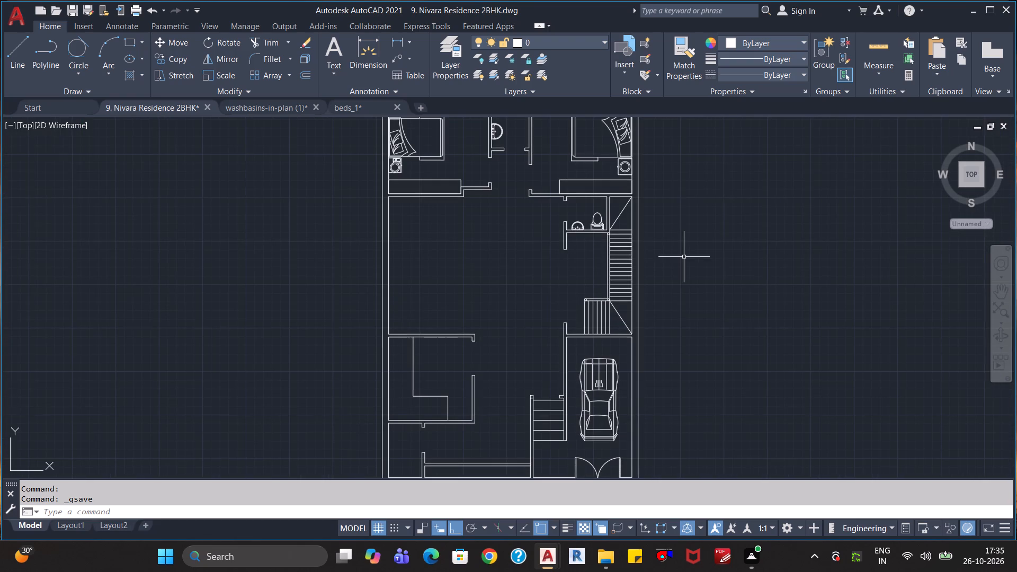
{"action": "scroll", "coordinate": [732, 290], "scroll_direction": "down", "scroll_amount": 1}
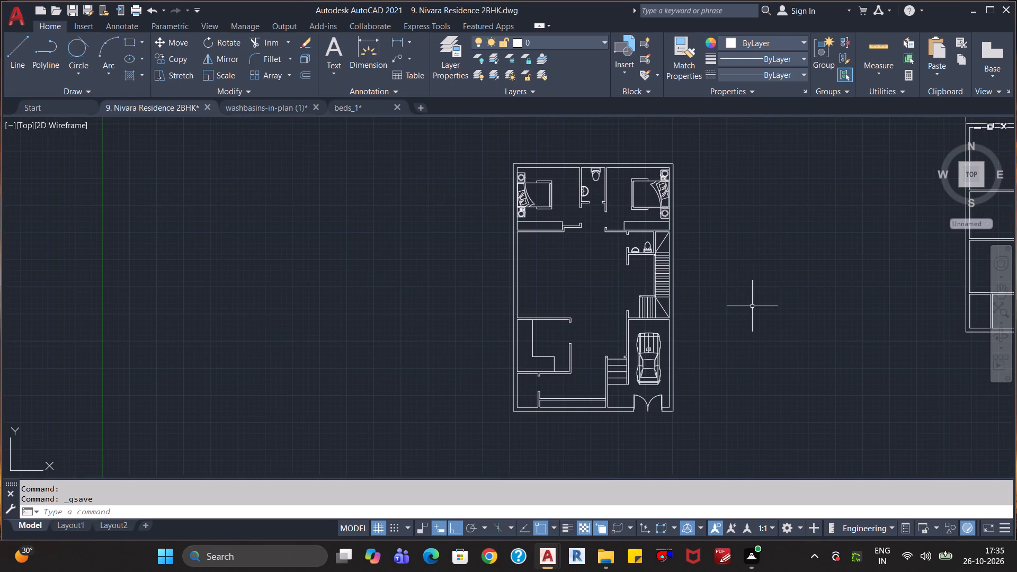
{"action": "middle_click_drag", "start_coordinate": [730, 306], "coordinate": [645, 306]}
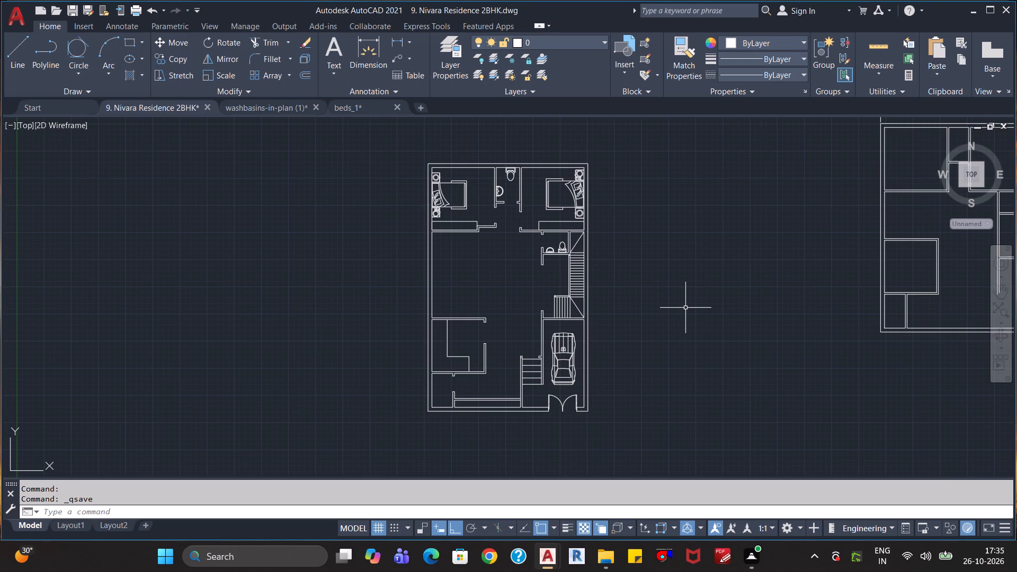
{"action": "key", "text": "ctrl+s"}
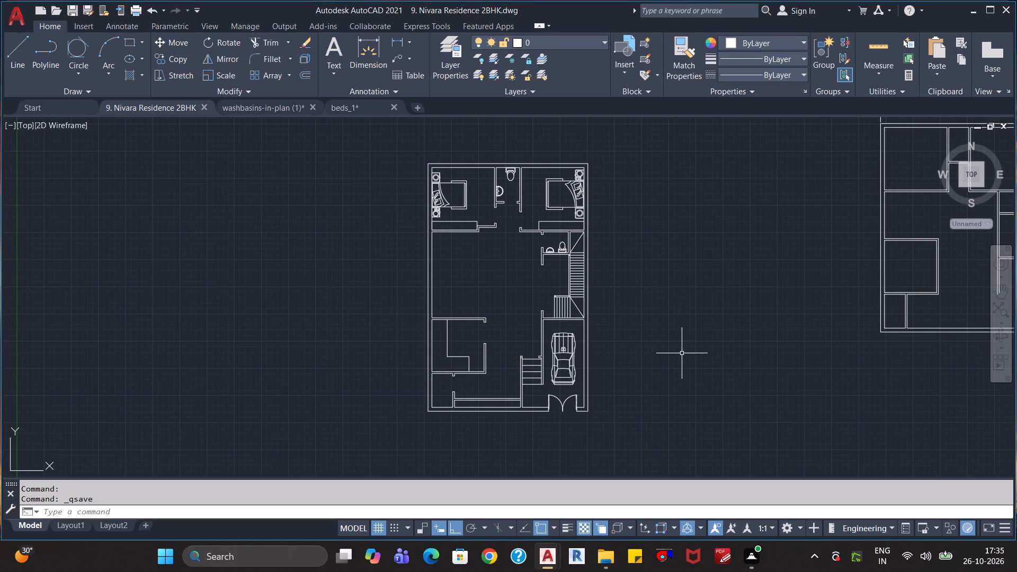
Examine the furnished floor plan, especially the living area, kitchen and parking, alongside the neighbouring unfurnished plans.
{"action": "scroll", "coordinate": [682, 353], "scroll_direction": "down", "scroll_amount": 3}
{"action": "middle_click_drag", "start_coordinate": [710, 343], "coordinate": [650, 318]}
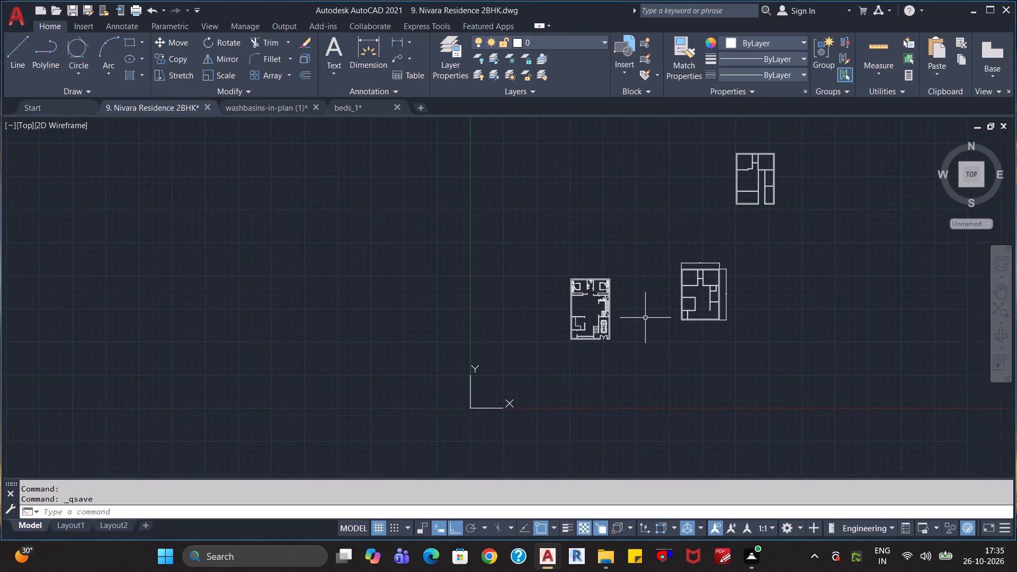
{"action": "scroll", "coordinate": [646, 318], "scroll_direction": "up", "scroll_amount": 3}
{"action": "middle_click_drag", "start_coordinate": [616, 282], "coordinate": [635, 288]}
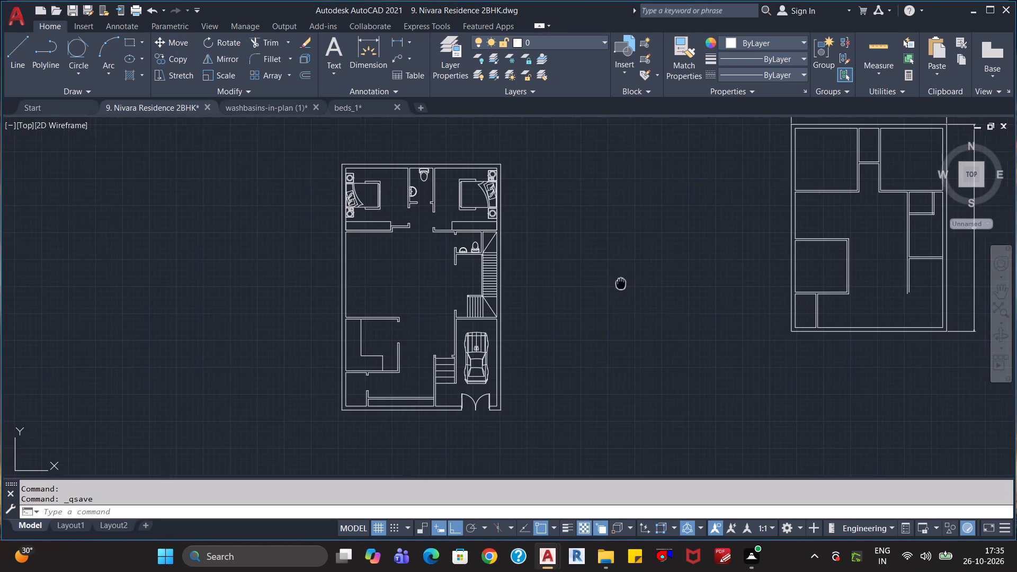
{"action": "middle_click_drag", "start_coordinate": [635, 288], "coordinate": [714, 315]}
{"action": "scroll", "coordinate": [668, 327], "scroll_direction": "up", "scroll_amount": 2}
{"action": "middle_click_drag", "start_coordinate": [625, 321], "coordinate": [814, 244]}
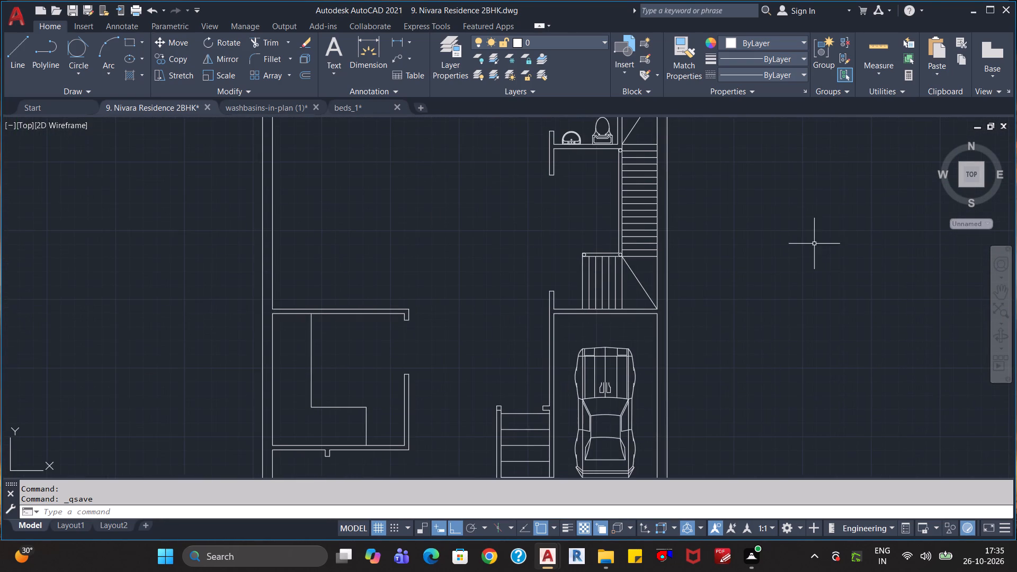
{"action": "scroll", "coordinate": [758, 270], "scroll_direction": "down", "scroll_amount": 1}
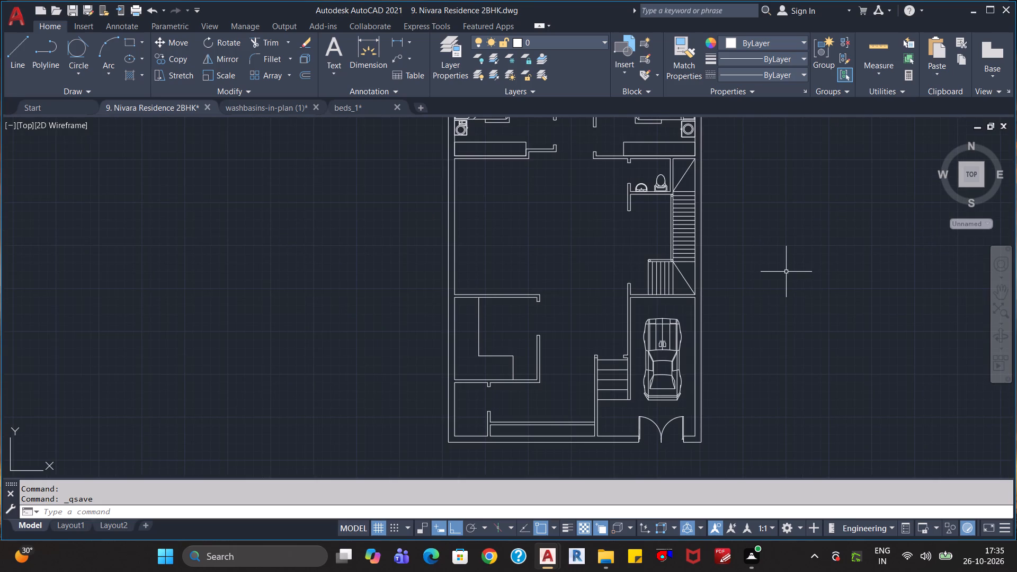
{"action": "middle_click_drag", "start_coordinate": [786, 270], "coordinate": [632, 282]}
{"action": "scroll", "coordinate": [629, 280], "scroll_direction": "down", "scroll_amount": 5}
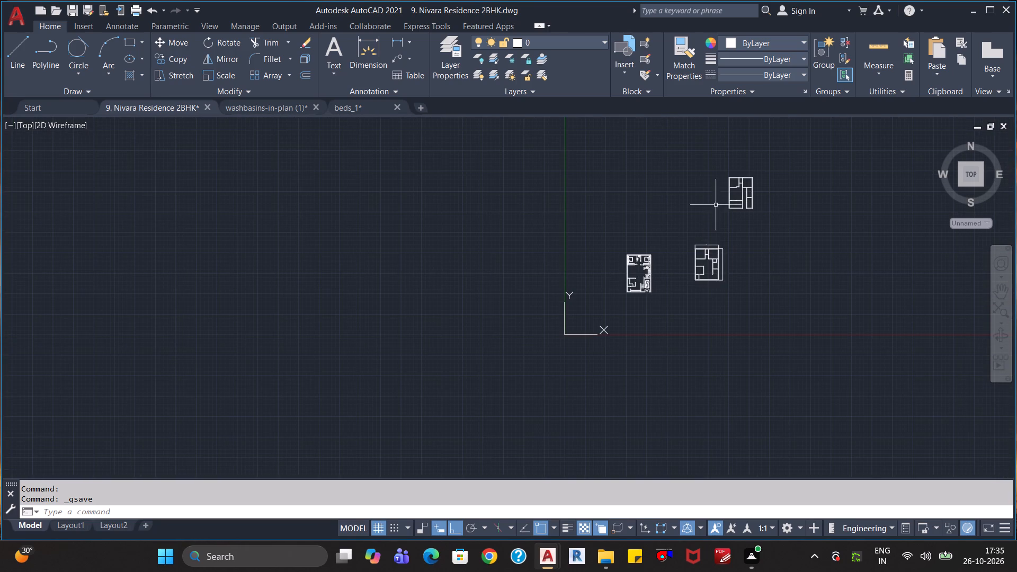
{"action": "scroll", "coordinate": [668, 291], "scroll_direction": "up", "scroll_amount": 3}
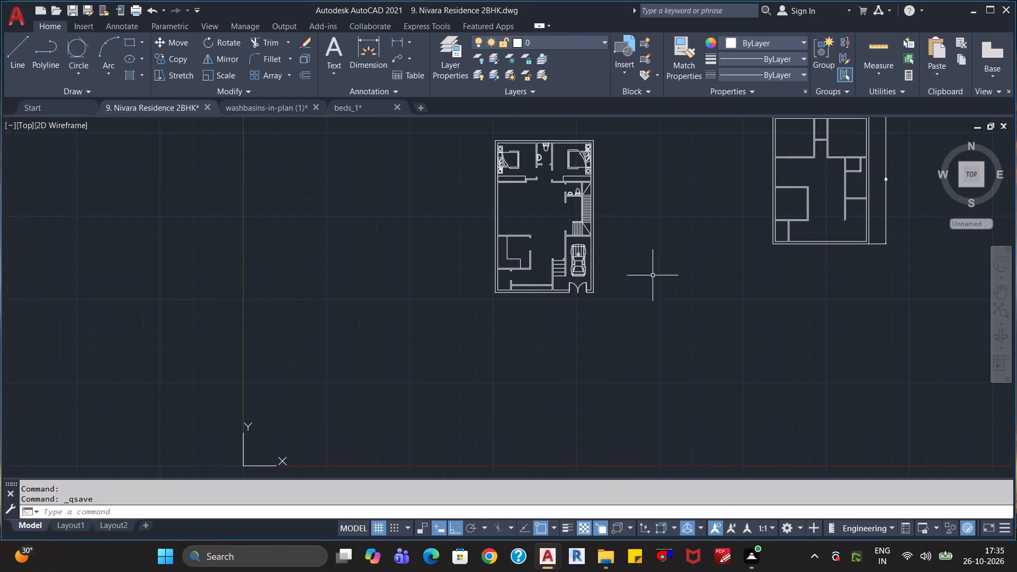
{"action": "scroll", "coordinate": [646, 259], "scroll_direction": "up", "scroll_amount": 1}
{"action": "middle_click_drag", "start_coordinate": [626, 228], "coordinate": [620, 309]}
{"action": "scroll", "coordinate": [614, 318], "scroll_direction": "up", "scroll_amount": 1}
{"action": "middle_click_drag", "start_coordinate": [600, 282], "coordinate": [594, 302]}
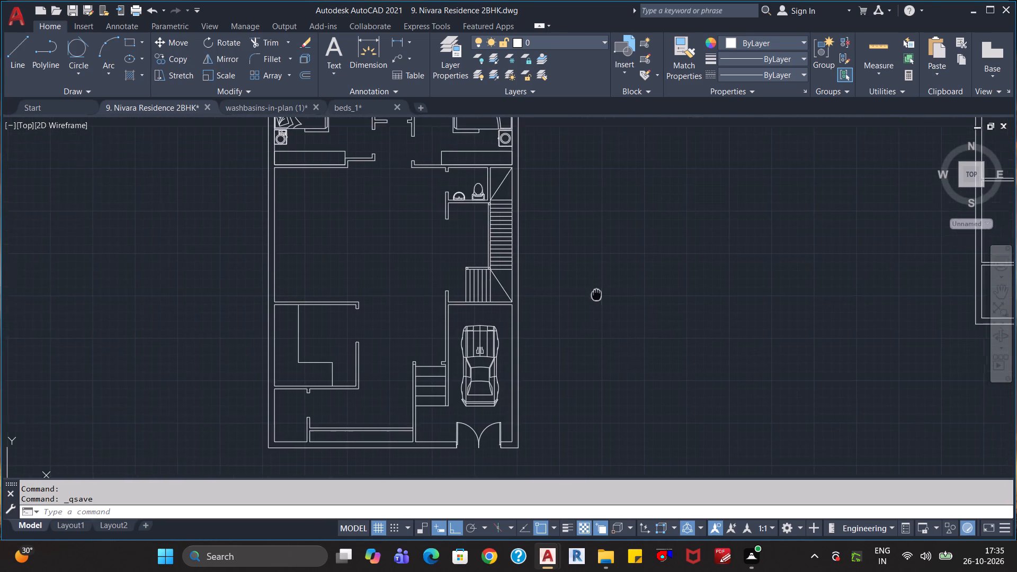
{"action": "middle_click_drag", "start_coordinate": [594, 302], "coordinate": [591, 319]}
{"action": "scroll", "coordinate": [590, 319], "scroll_direction": "down", "scroll_amount": 1}
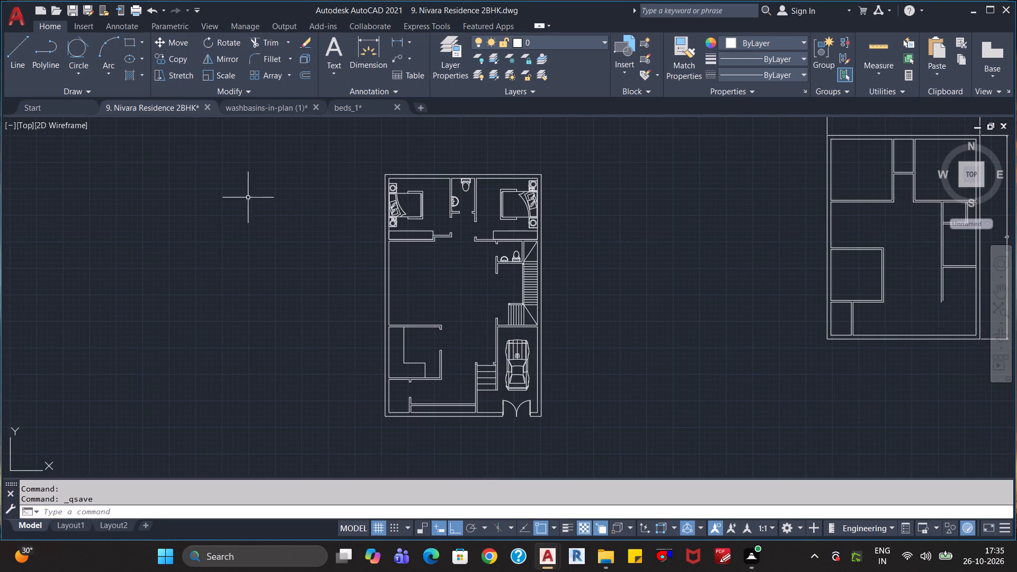
Close the beds_1 and washbasins-in-plan (1) block drawings without saving their changes.
{"action": "left_click", "coordinate": [398, 108]}
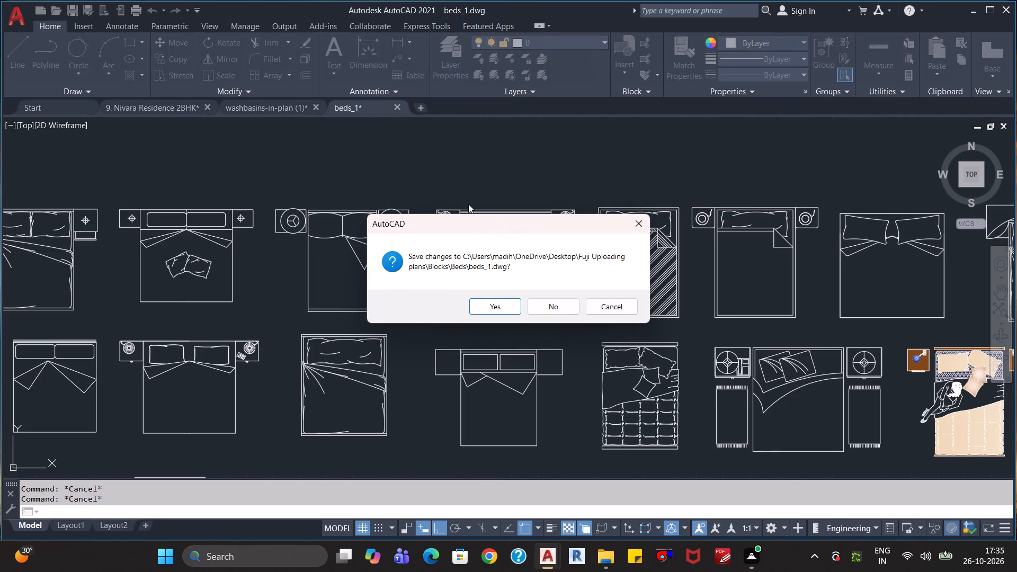
{"action": "left_click", "coordinate": [543, 307]}
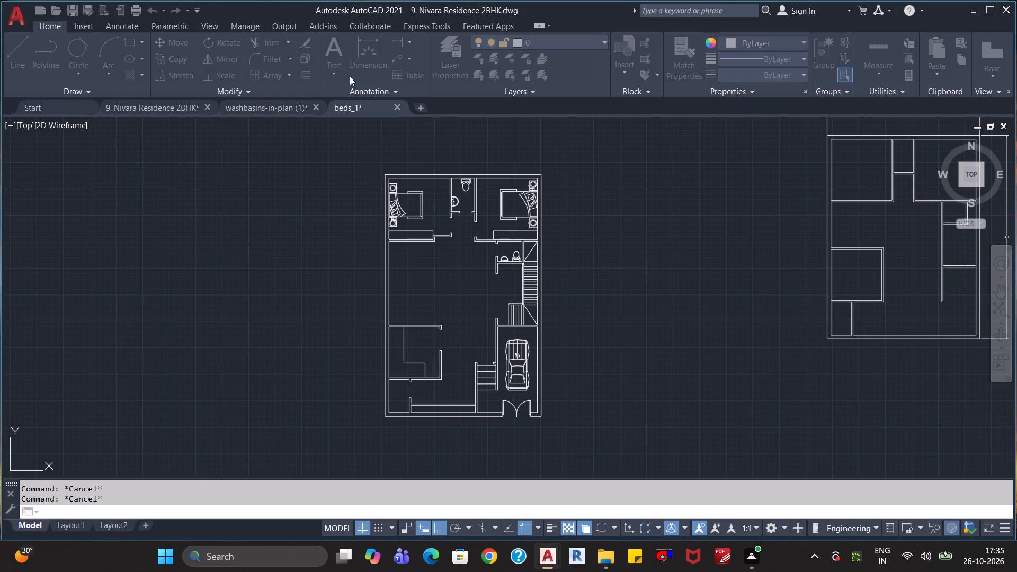
{"action": "left_click", "coordinate": [313, 106]}
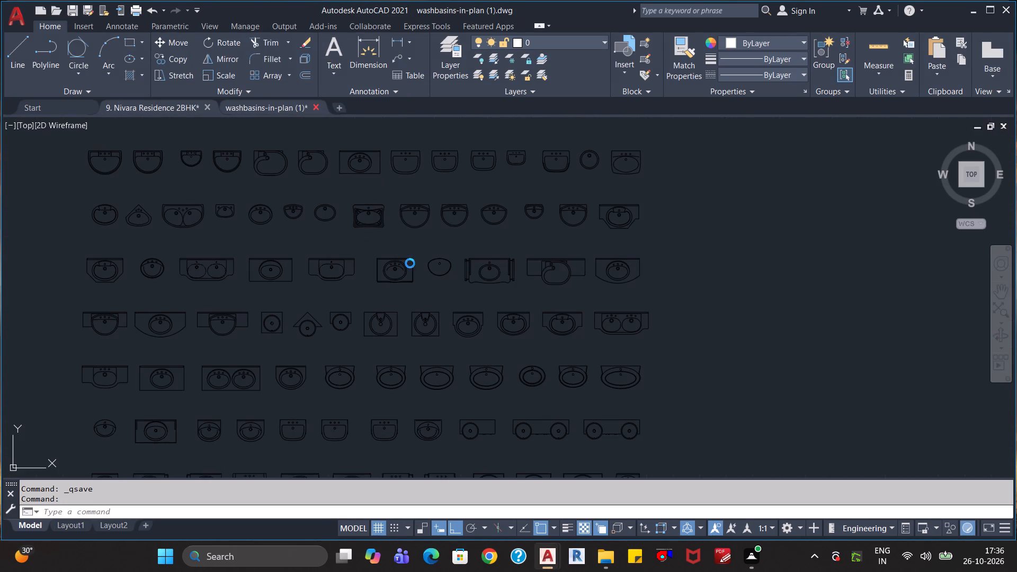
{"action": "left_click", "coordinate": [565, 309]}
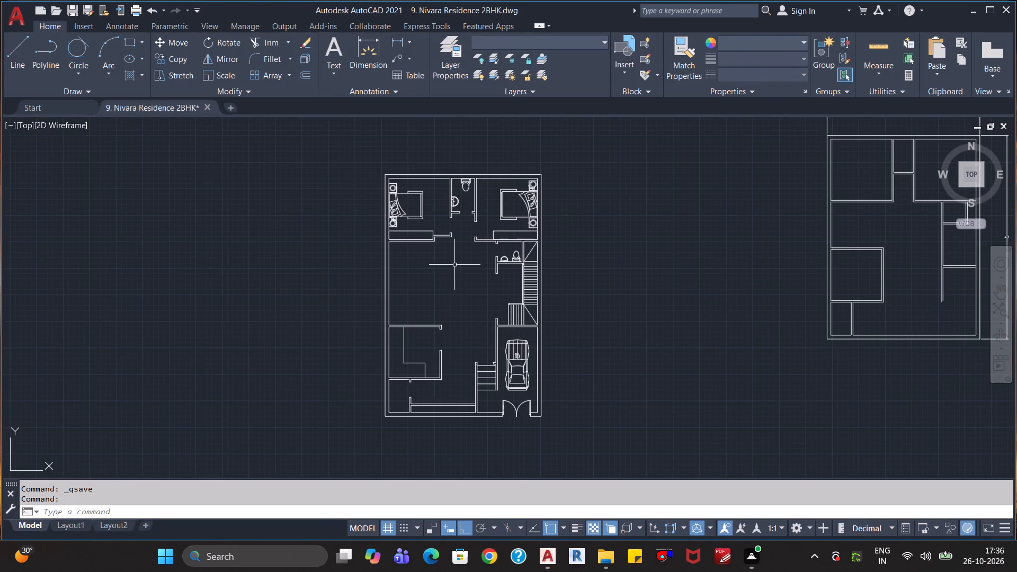
Examine the parking bay with the car and the adjacent stairs in the Nivara Residence plan.
{"action": "scroll", "coordinate": [469, 265], "scroll_direction": "down", "scroll_amount": 1}
{"action": "scroll", "coordinate": [520, 273], "scroll_direction": "up", "scroll_amount": 2}
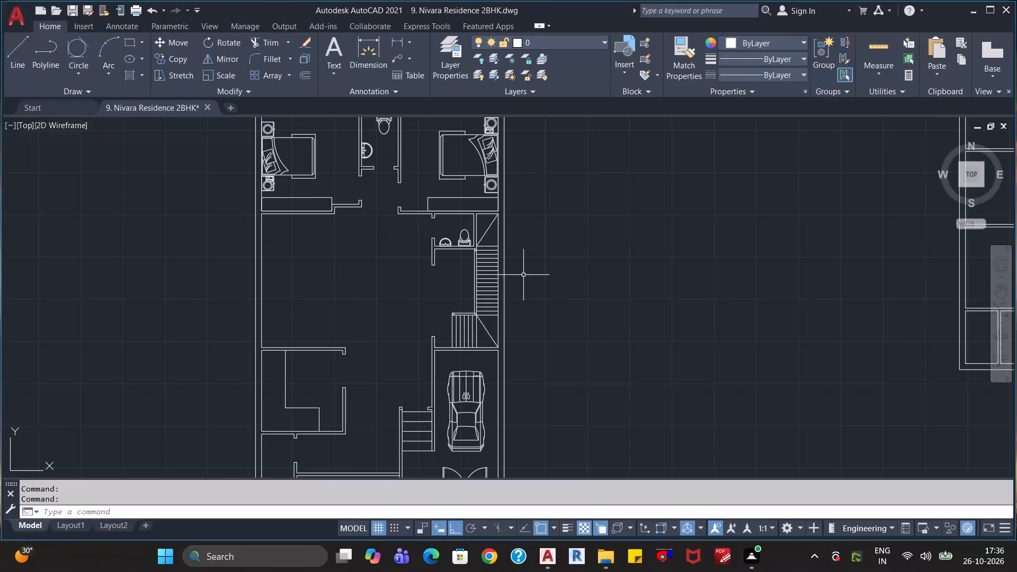
{"action": "key", "text": "Escape"}
{"action": "key", "text": "Escape"}
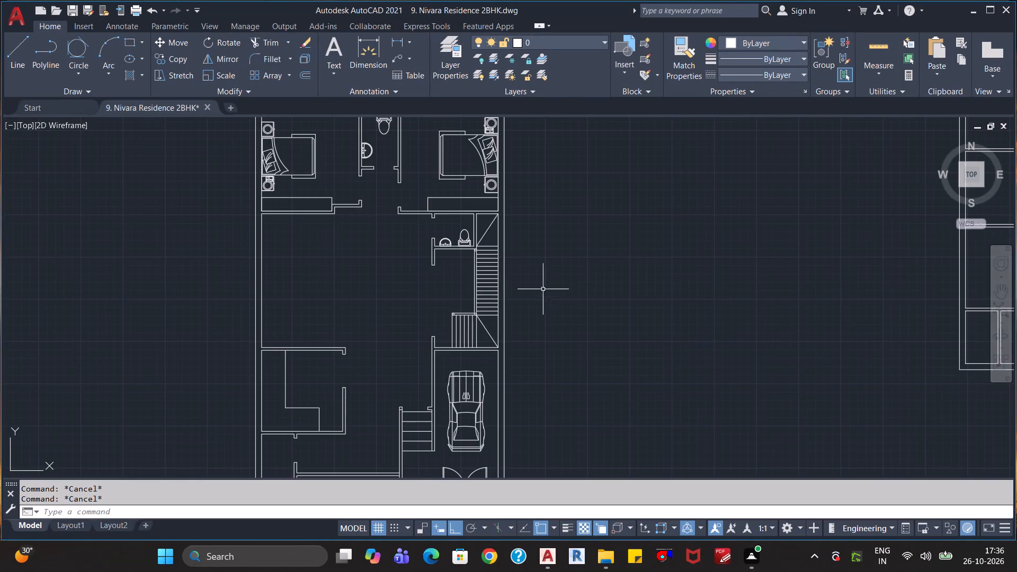
{"action": "scroll", "coordinate": [573, 305], "scroll_direction": "down", "scroll_amount": 1}
{"action": "scroll", "coordinate": [586, 341], "scroll_direction": "up", "scroll_amount": 1}
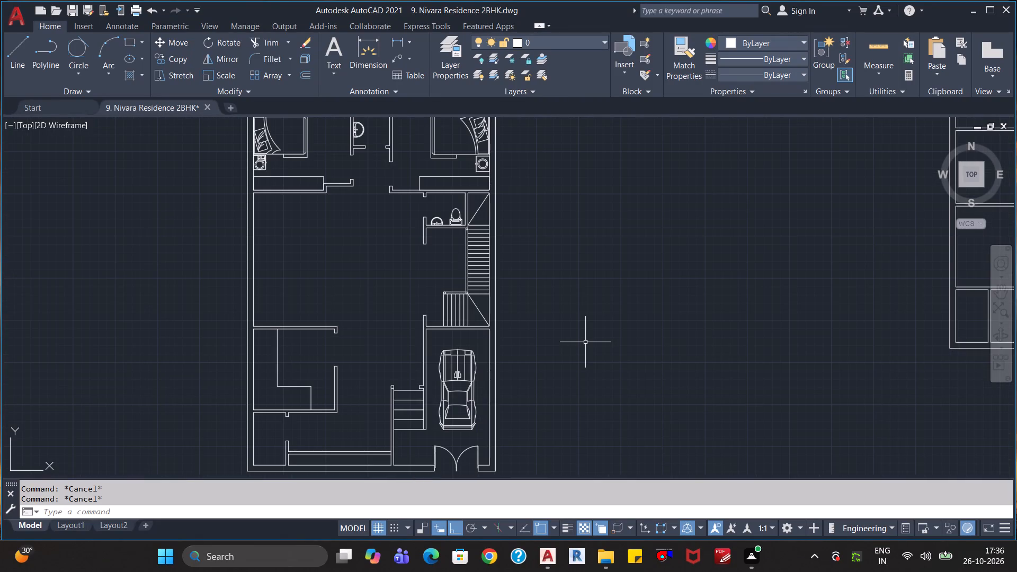
{"action": "scroll", "coordinate": [566, 347], "scroll_direction": "up", "scroll_amount": 2}
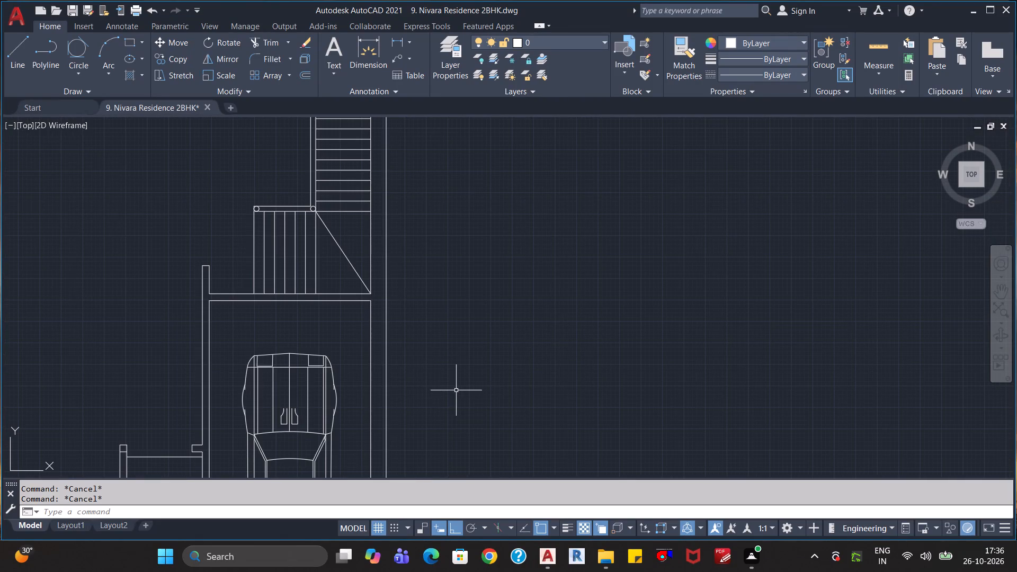
{"action": "middle_click_drag", "start_coordinate": [458, 390], "coordinate": [607, 270]}
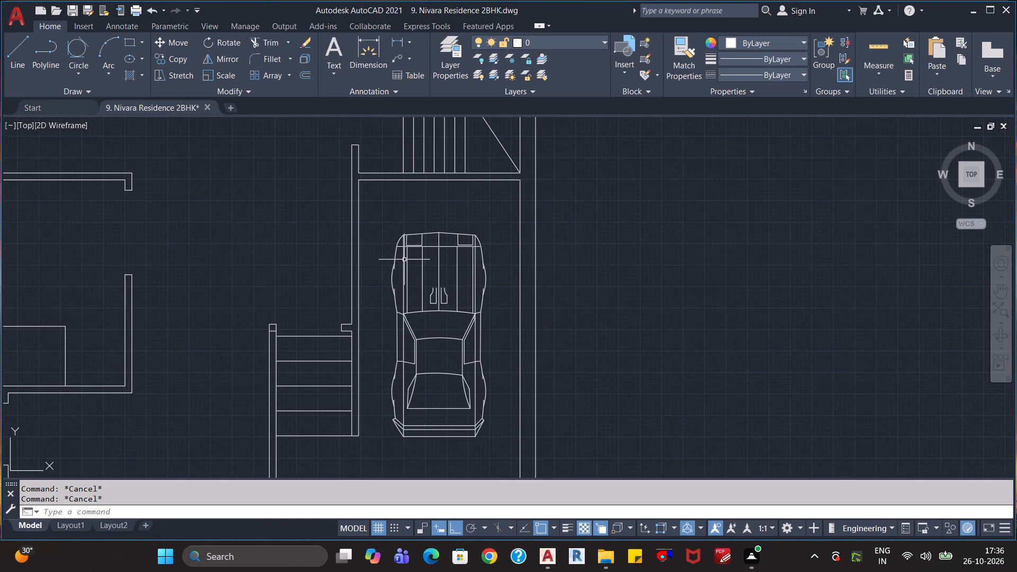
{"action": "scroll", "coordinate": [402, 258], "scroll_direction": "up", "scroll_amount": 4}
{"action": "scroll", "coordinate": [403, 258], "scroll_direction": "down", "scroll_amount": 1}
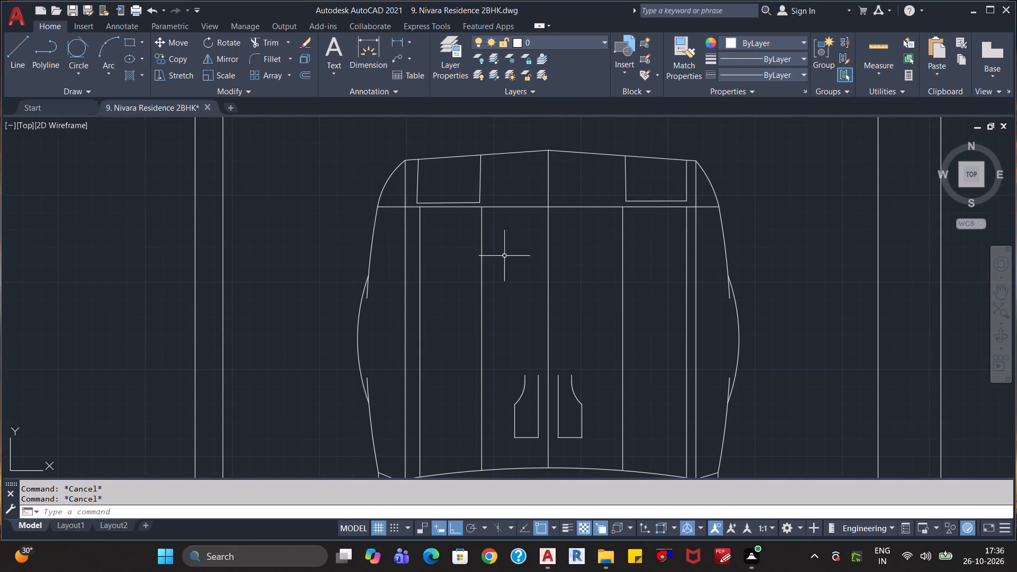
{"action": "scroll", "coordinate": [614, 256], "scroll_direction": "down", "scroll_amount": 1}
{"action": "scroll", "coordinate": [720, 260], "scroll_direction": "down", "scroll_amount": 2}
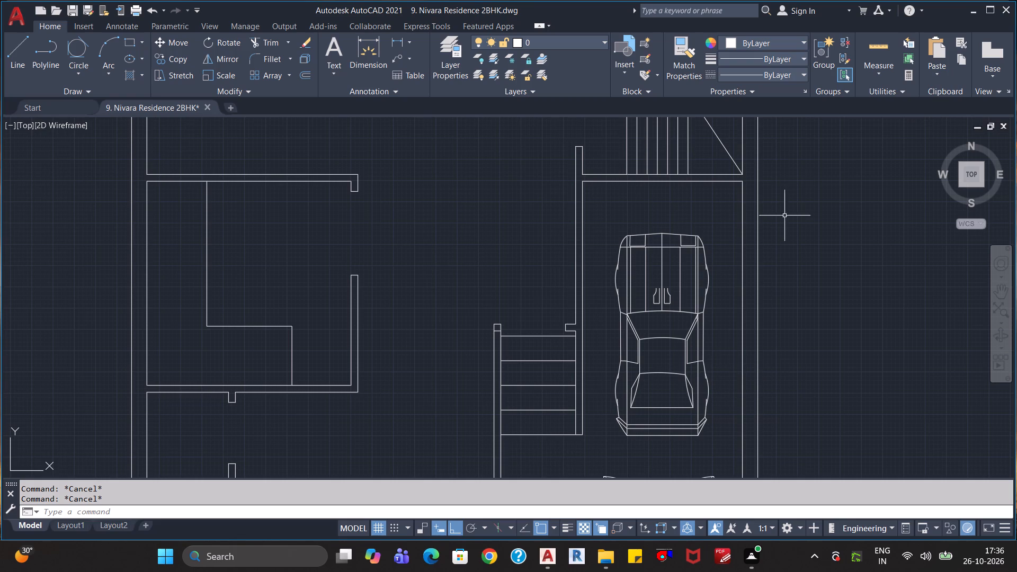
Examine the whole furnished floor plan, including the living area, kitchen and entrance, alongside the neighbouring unfurnished plan.
{"action": "key", "text": "Escape"}
{"action": "key", "text": "Escape"}
{"action": "scroll", "coordinate": [824, 278], "scroll_direction": "down", "scroll_amount": 2}
{"action": "middle_click_drag", "start_coordinate": [667, 208], "coordinate": [590, 324]}
{"action": "scroll", "coordinate": [579, 304], "scroll_direction": "up", "scroll_amount": 1}
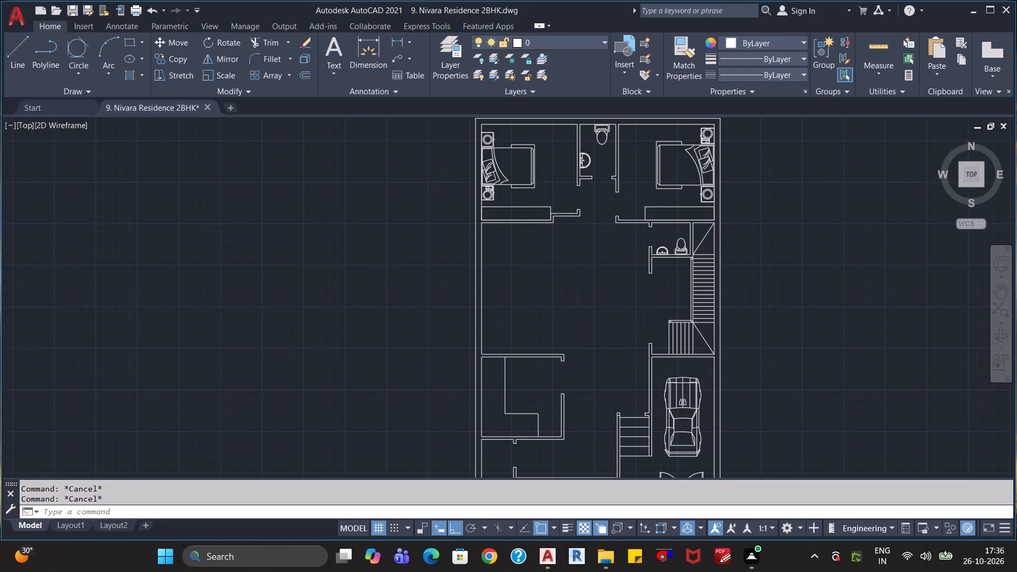
{"action": "scroll", "coordinate": [579, 304], "scroll_direction": "down", "scroll_amount": 1}
{"action": "middle_click_drag", "start_coordinate": [583, 314], "coordinate": [578, 210]}
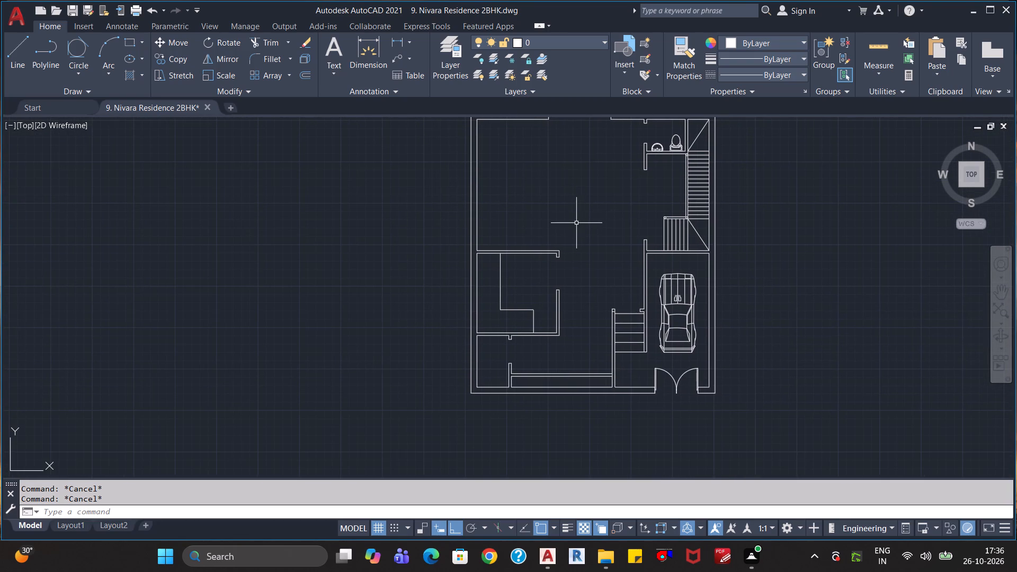
{"action": "scroll", "coordinate": [576, 236], "scroll_direction": "down", "scroll_amount": 2}
{"action": "middle_click_drag", "start_coordinate": [576, 230], "coordinate": [576, 231]}
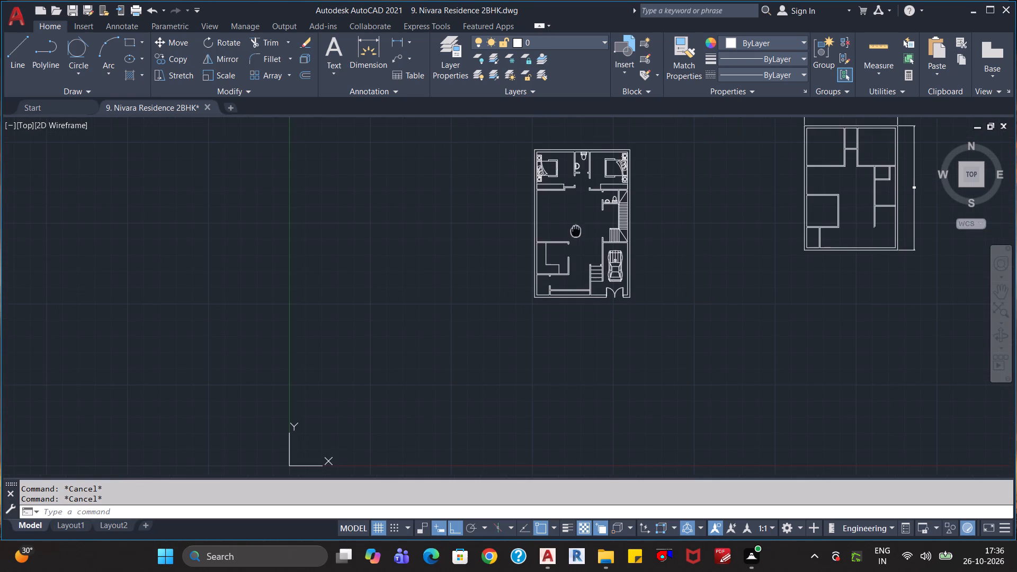
{"action": "middle_click_drag", "start_coordinate": [576, 231], "coordinate": [570, 250]}
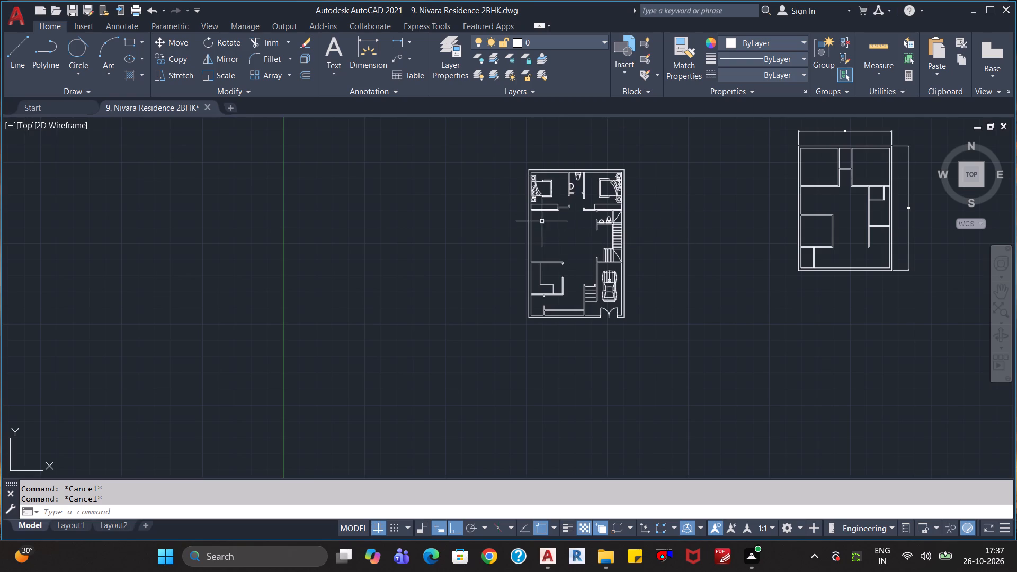
{"action": "middle_click_drag", "start_coordinate": [547, 234], "coordinate": [533, 224]}
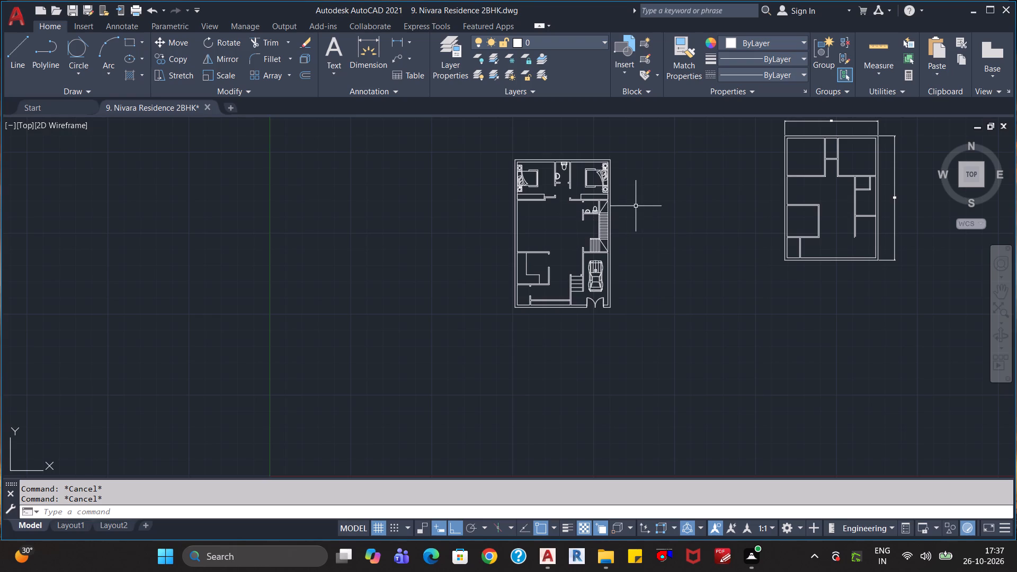
{"action": "scroll", "coordinate": [616, 228], "scroll_direction": "down", "scroll_amount": 3}
{"action": "scroll", "coordinate": [659, 215], "scroll_direction": "up", "scroll_amount": 3}
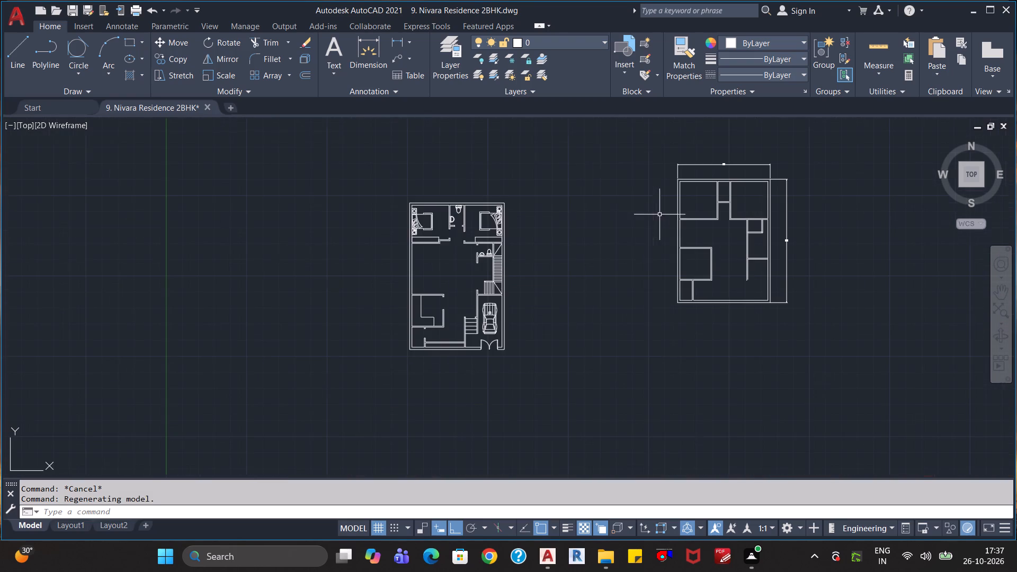
{"action": "middle_click_drag", "start_coordinate": [583, 229], "coordinate": [660, 215]}
{"action": "scroll", "coordinate": [628, 243], "scroll_direction": "up", "scroll_amount": 1}
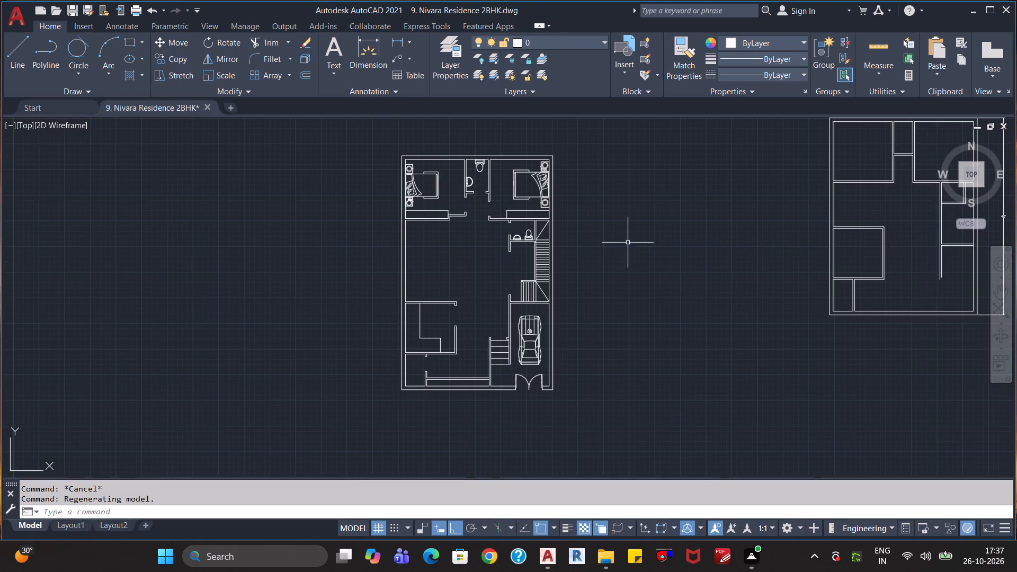
{"action": "middle_click_drag", "start_coordinate": [605, 239], "coordinate": [665, 212]}
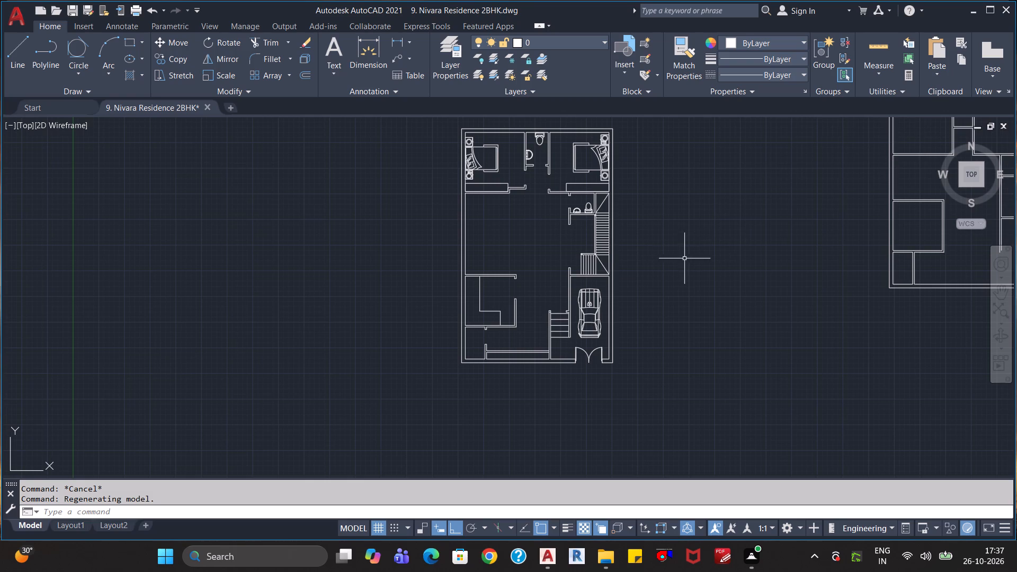
{"action": "scroll", "coordinate": [698, 204], "scroll_direction": "up", "scroll_amount": 1}
{"action": "scroll", "coordinate": [641, 229], "scroll_direction": "down", "scroll_amount": 1}
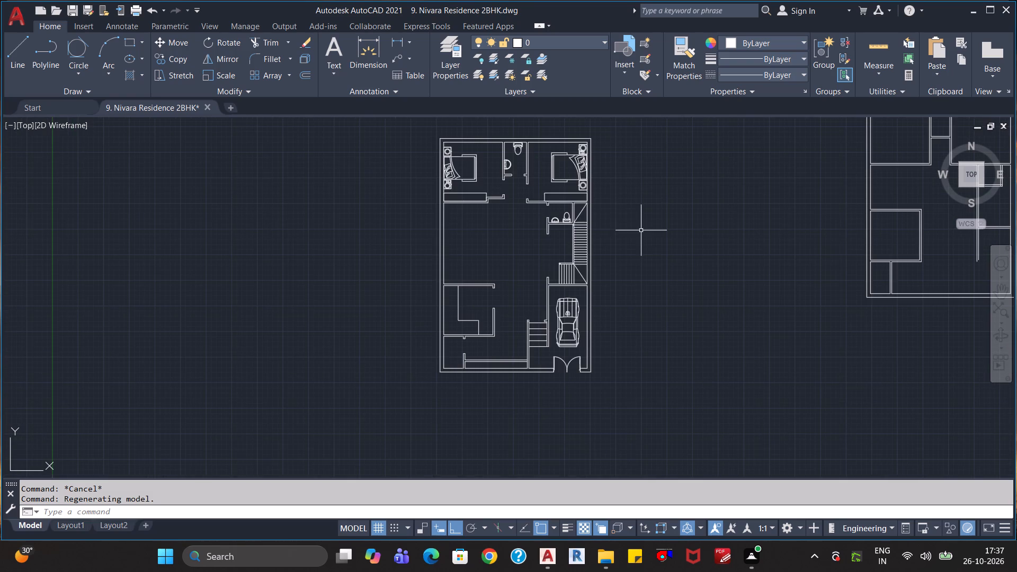
{"action": "middle_click_drag", "start_coordinate": [527, 237], "coordinate": [552, 262]}
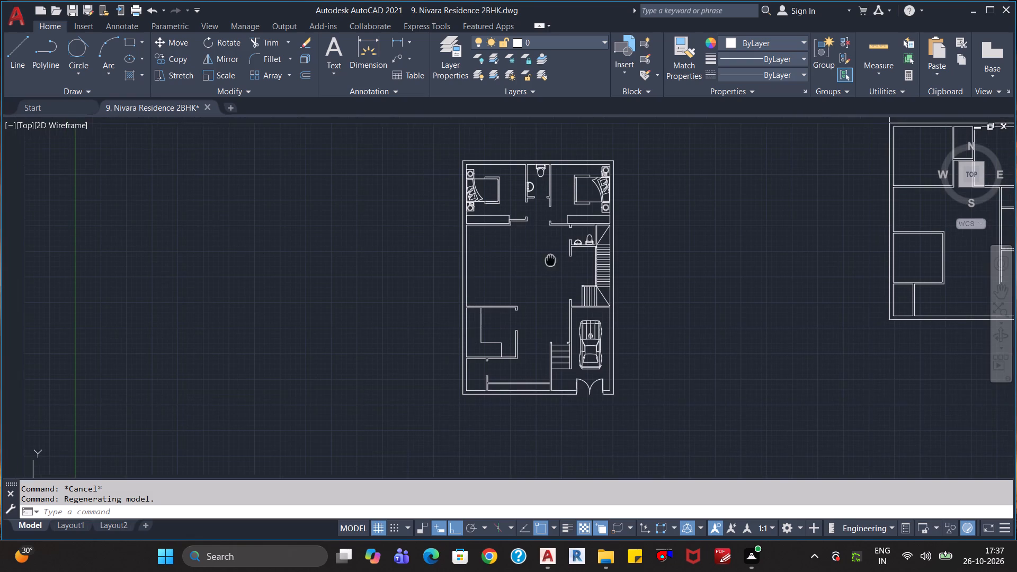
{"action": "middle_click_drag", "start_coordinate": [552, 262], "coordinate": [550, 260]}
Offset the southern face line of the horizontal wall beside the entrance steps 9" towards the north.
{"action": "scroll", "coordinate": [556, 266], "scroll_direction": "up", "scroll_amount": 1}
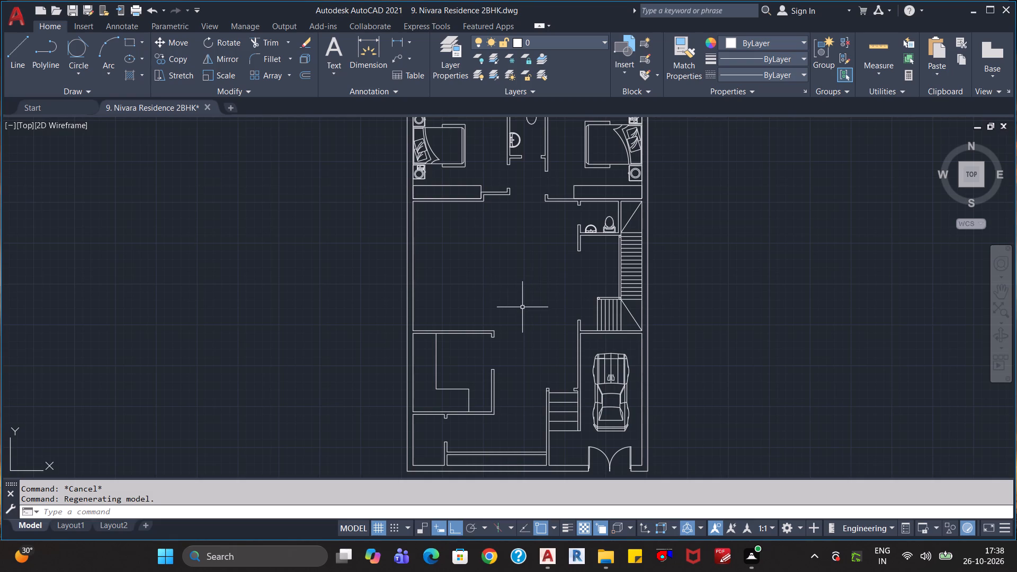
{"action": "scroll", "coordinate": [522, 307], "scroll_direction": "up", "scroll_amount": 1}
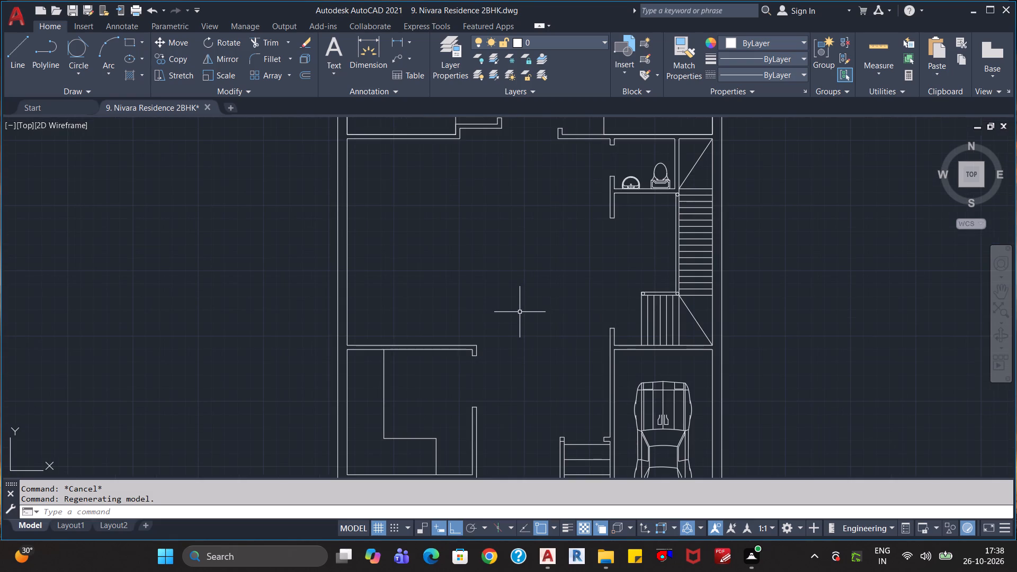
{"action": "middle_click_drag", "start_coordinate": [520, 312], "coordinate": [516, 274]}
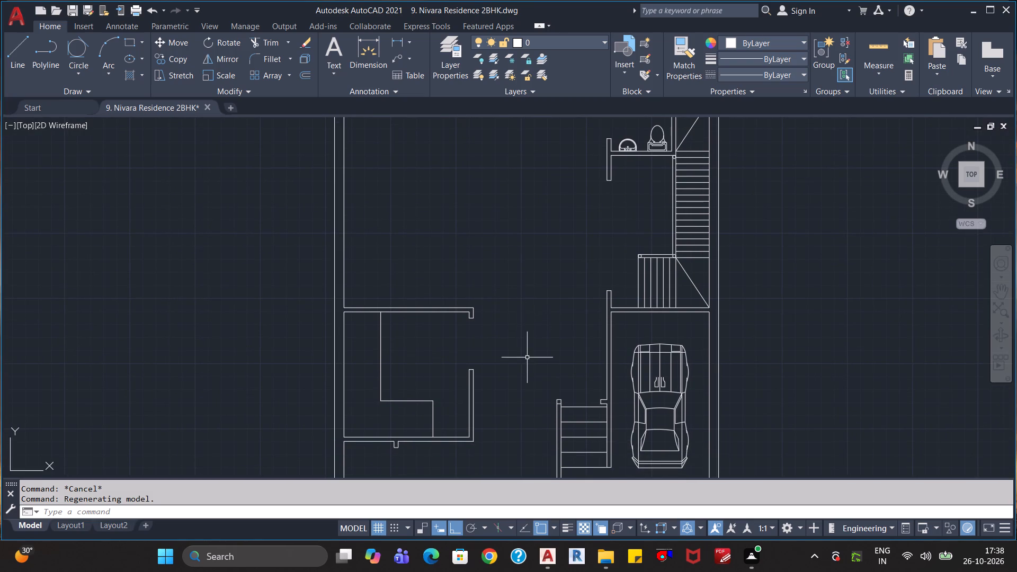
{"action": "middle_click_drag", "start_coordinate": [527, 358], "coordinate": [533, 288]}
{"action": "scroll", "coordinate": [525, 353], "scroll_direction": "up", "scroll_amount": 2}
{"action": "middle_click_drag", "start_coordinate": [513, 365], "coordinate": [524, 251]}
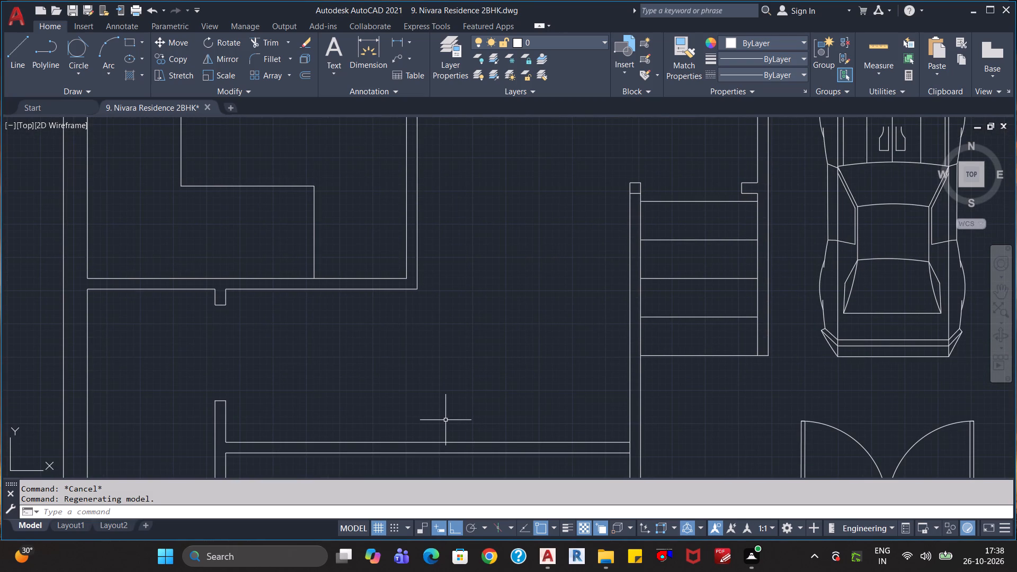
{"action": "key", "text": "Escape"}
{"action": "key", "text": "Escape"}
{"action": "key", "text": "o"}
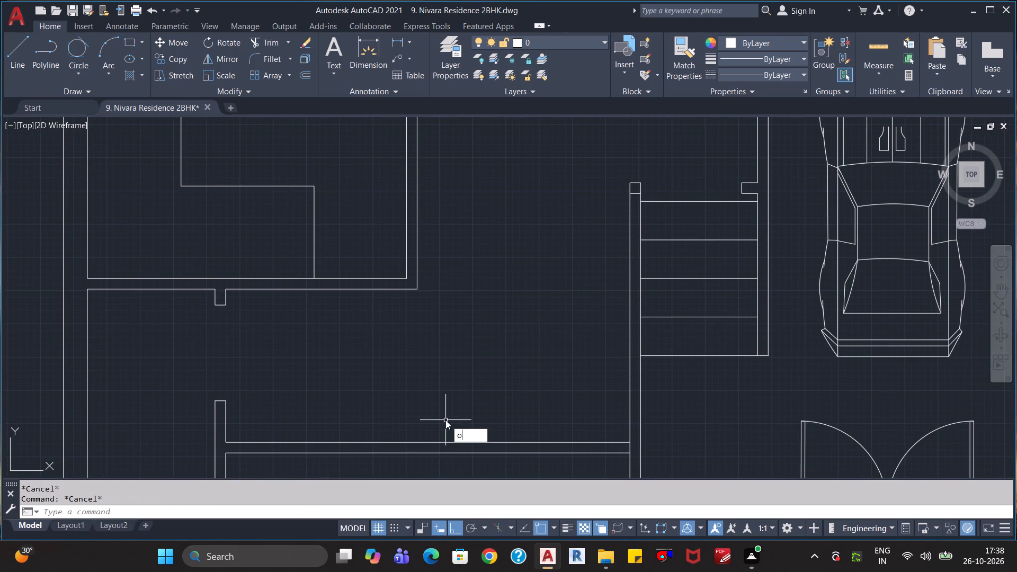
{"action": "key", "text": "Return"}
{"action": "key", "text": "9"}
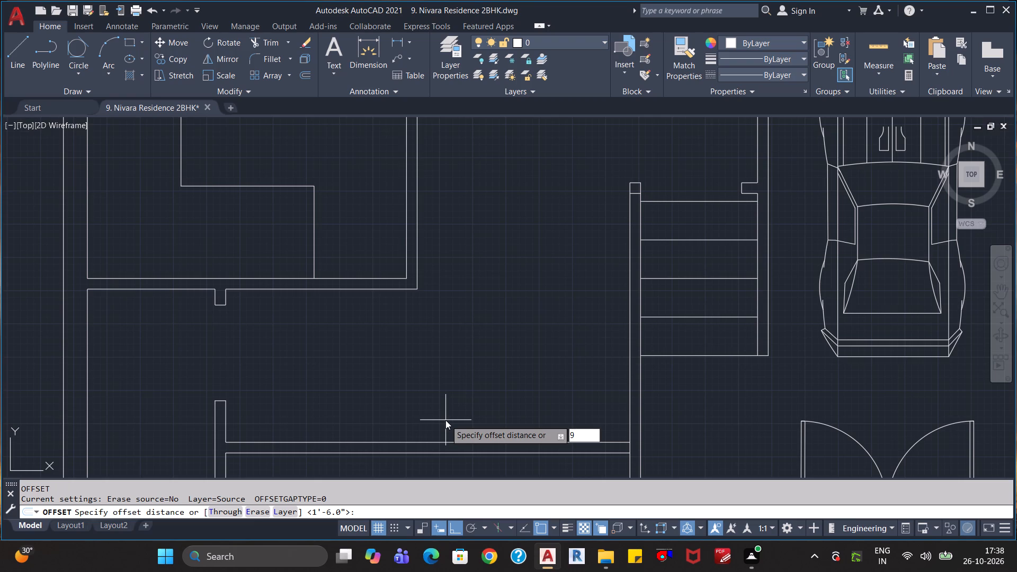
{"action": "key", "text": "shift+quotedbl"}
{"action": "key", "text": "Return"}
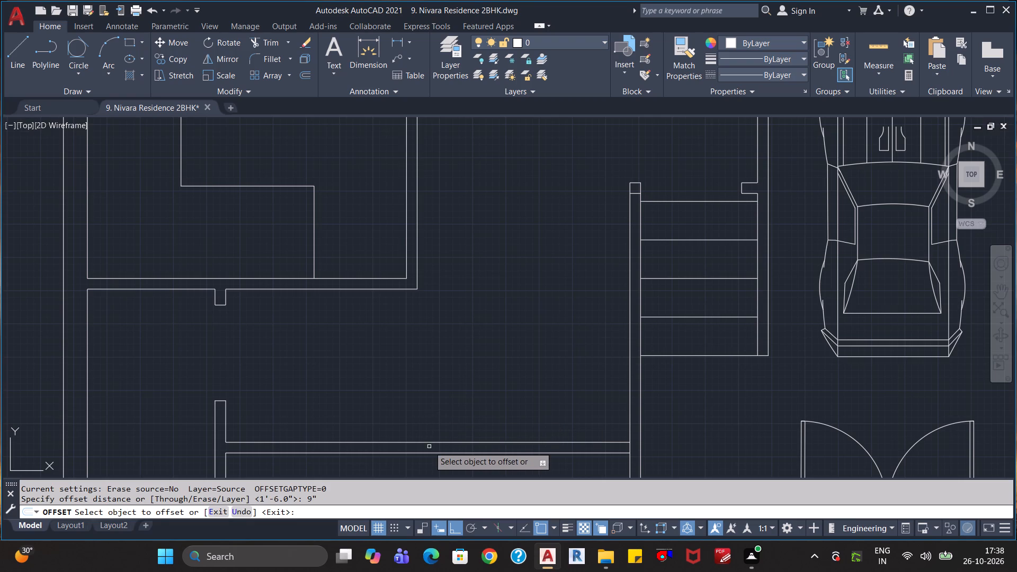
{"action": "left_click", "coordinate": [428, 451]}
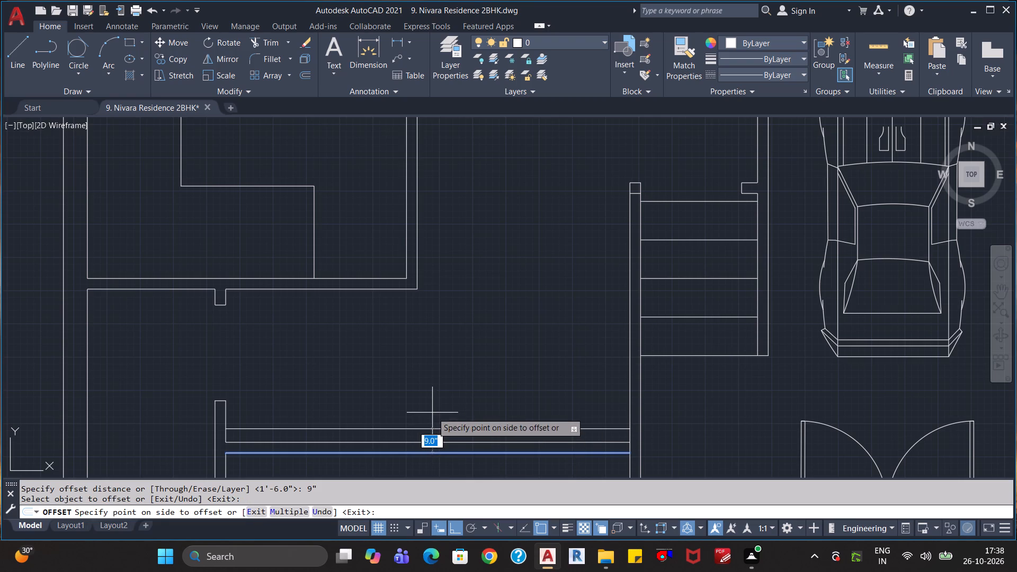
{"action": "left_click", "coordinate": [432, 413]}
{"action": "key", "text": "Escape"}
{"action": "key", "text": "Escape"}
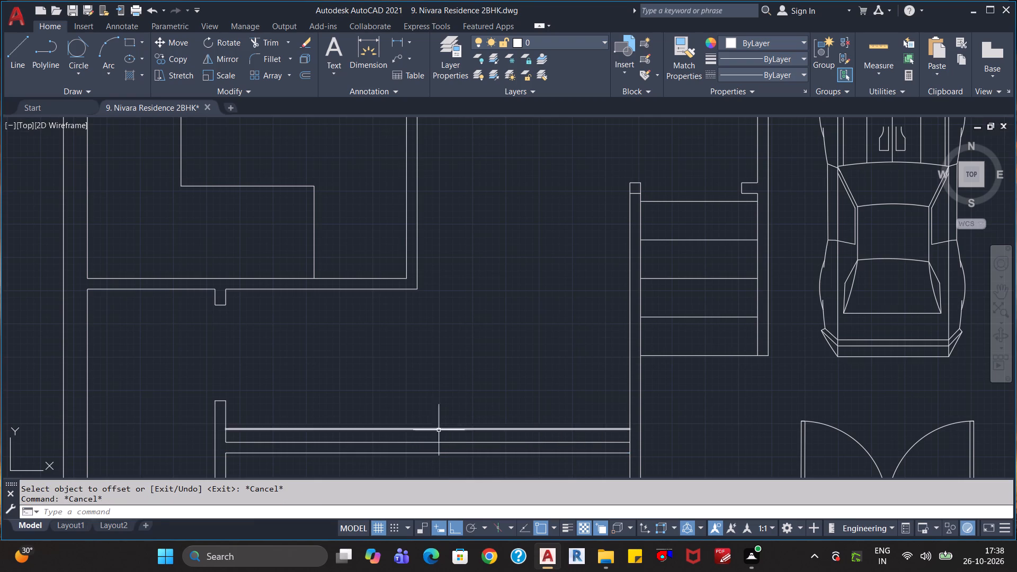
Erase the wall's former northern face line between the 9" faces and trim the leftover stub at its west end.
{"action": "left_click", "coordinate": [425, 444]}
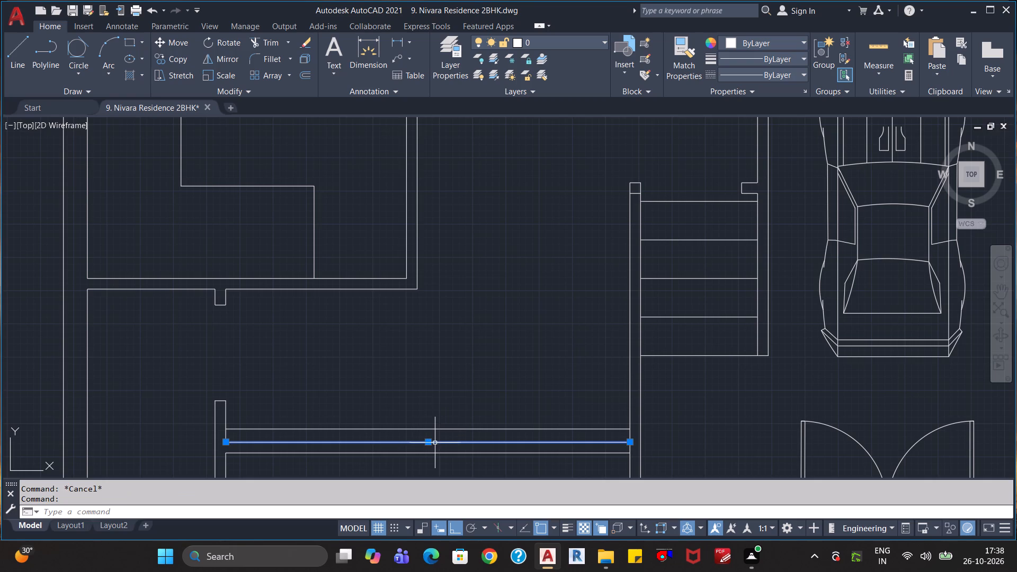
{"action": "key", "text": "Delete"}
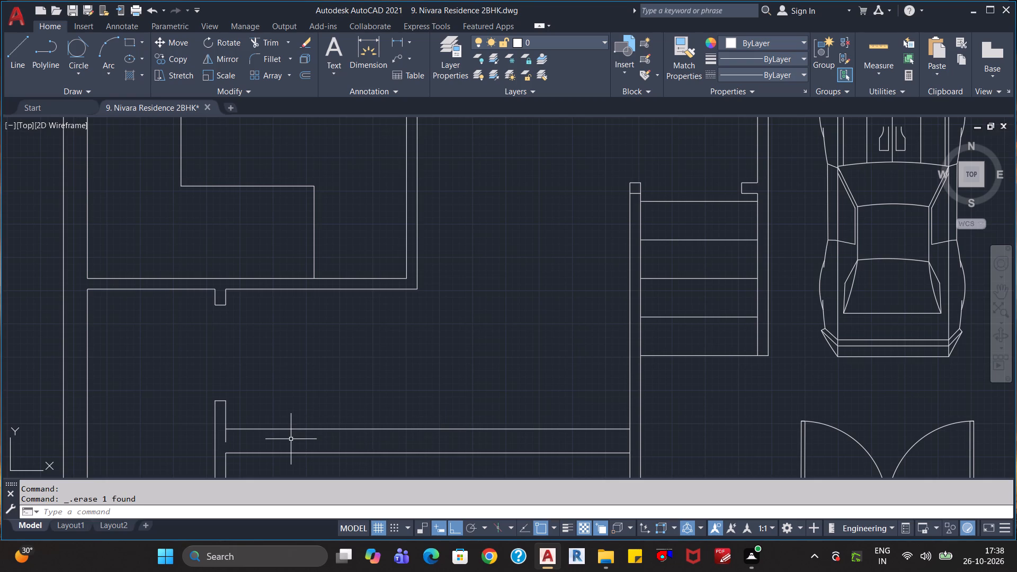
{"action": "type", "text": "tr"}
{"action": "key", "text": "Return"}
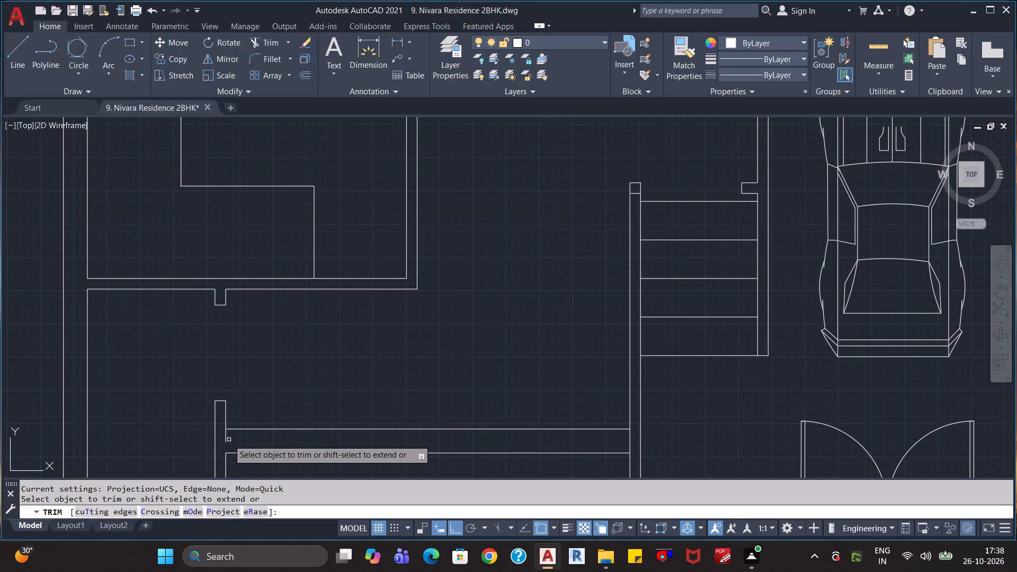
{"action": "left_click", "coordinate": [226, 440]}
{"action": "key", "text": "Escape"}
{"action": "key", "text": "Escape"}
{"action": "scroll", "coordinate": [402, 405], "scroll_direction": "down", "scroll_amount": 1}
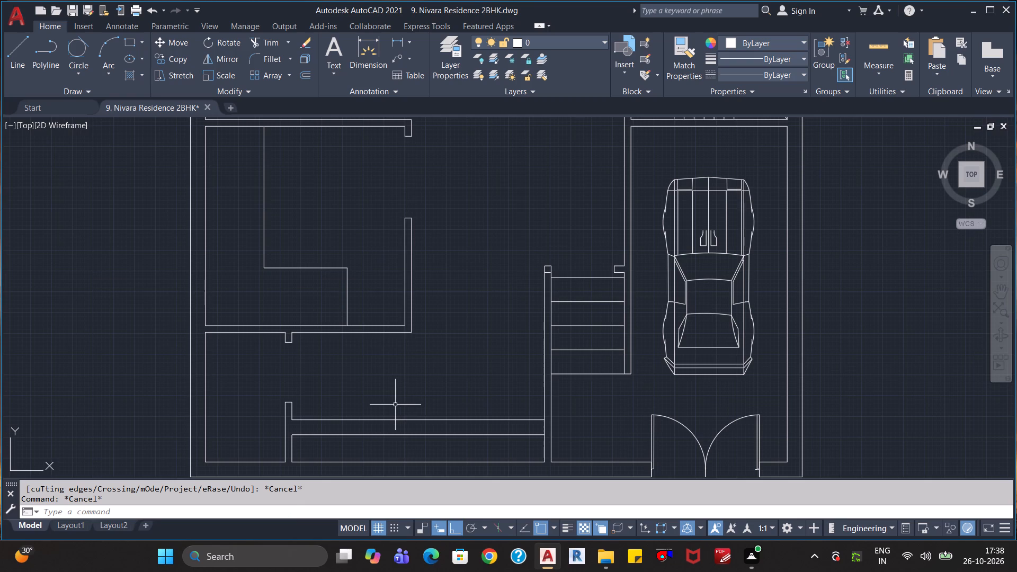
{"action": "scroll", "coordinate": [429, 384], "scroll_direction": "down", "scroll_amount": 1}
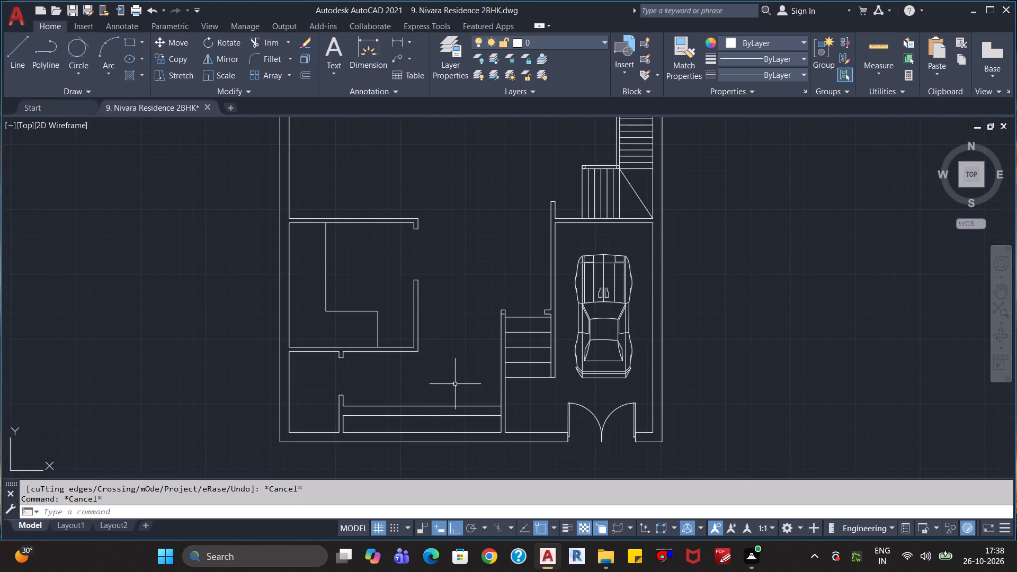
Save the Nivara Residence 2BHK drawing.
{"action": "key", "text": "Escape"}
{"action": "key", "text": "Escape"}
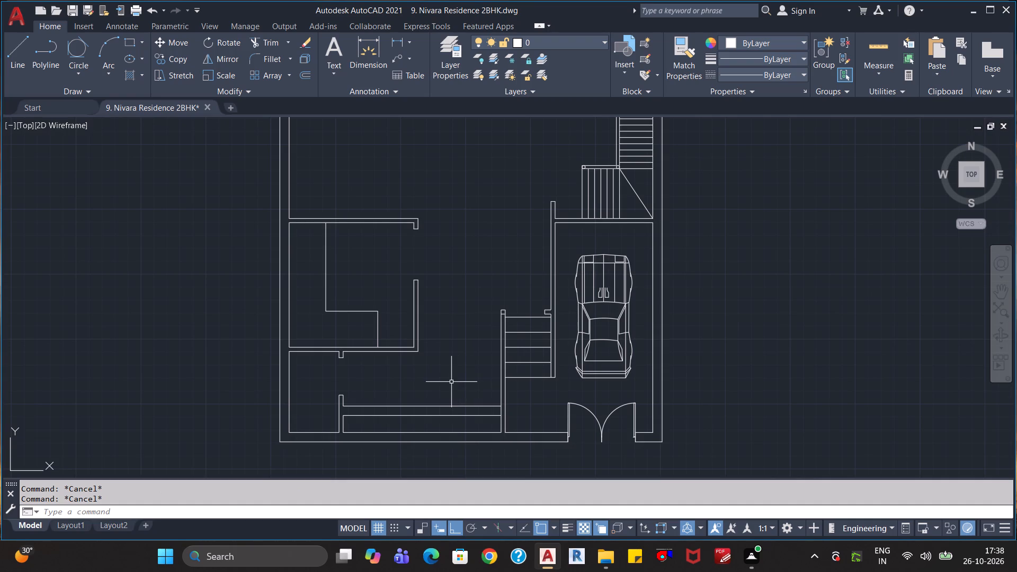
{"action": "scroll", "coordinate": [457, 376], "scroll_direction": "up", "scroll_amount": 1}
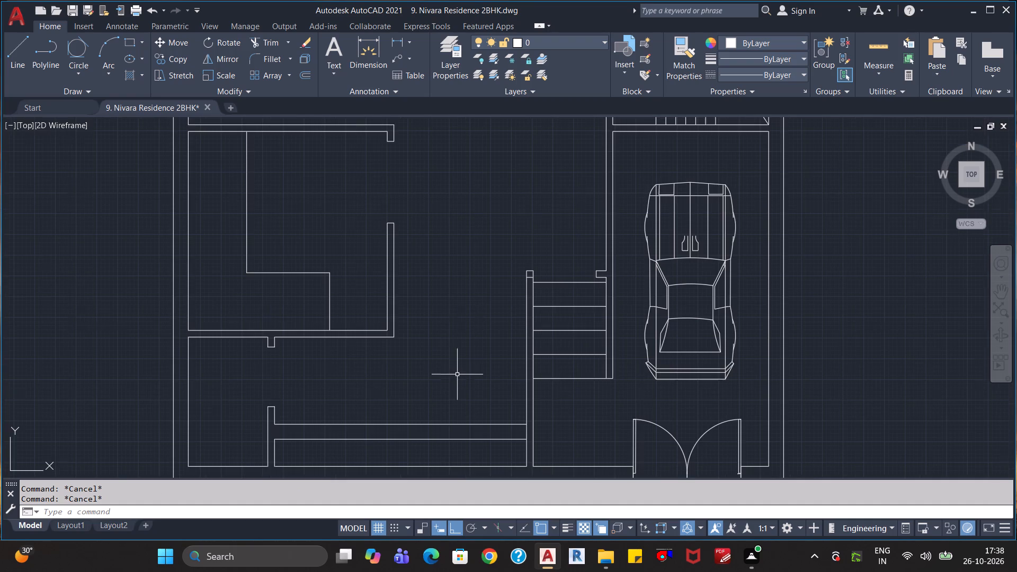
{"action": "key", "text": "Escape"}
{"action": "key", "text": "Escape"}
{"action": "scroll", "coordinate": [450, 370], "scroll_direction": "down", "scroll_amount": 1}
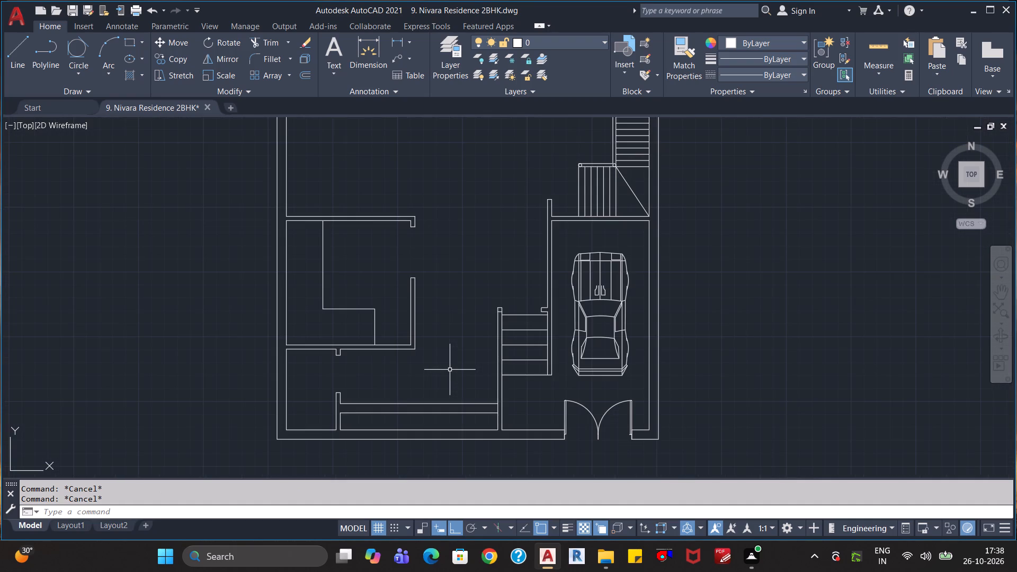
{"action": "key", "text": "ctrl+s"}
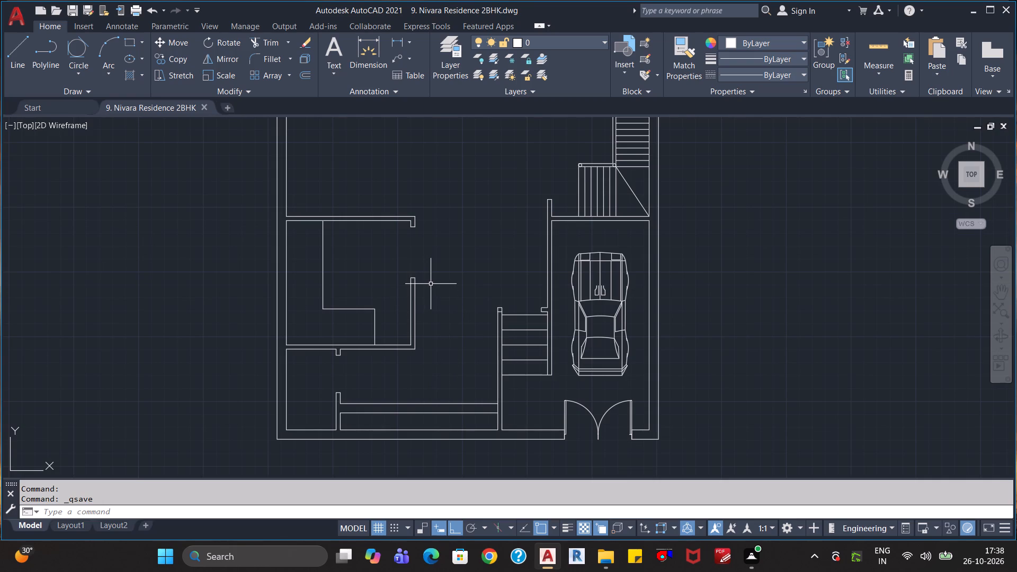
Open the Gas Stove cooktops drawing from the Kitchen-Appliances folder inside Blocks.
{"action": "key", "text": "ctrl+o"}
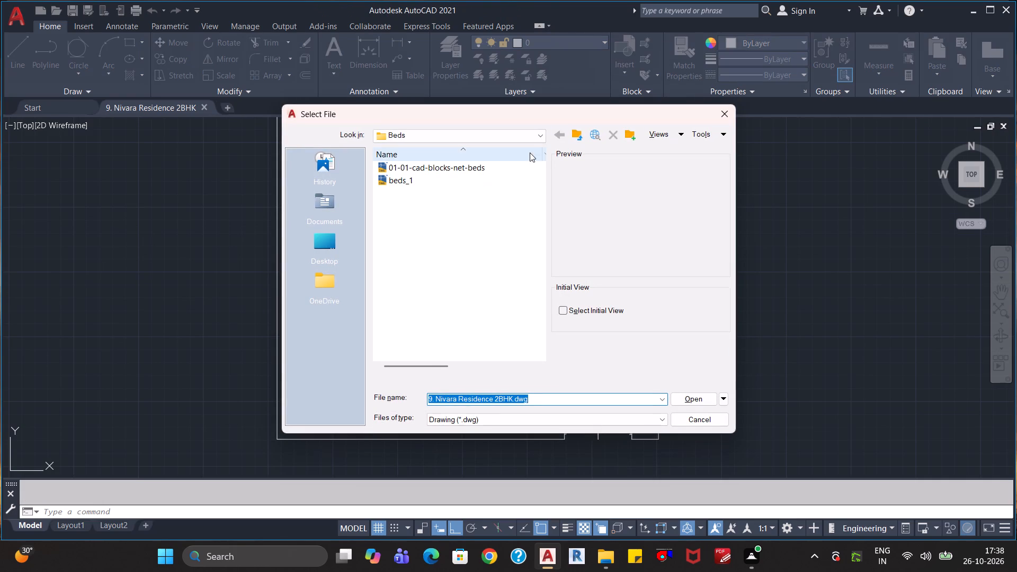
{"action": "left_click", "coordinate": [579, 133]}
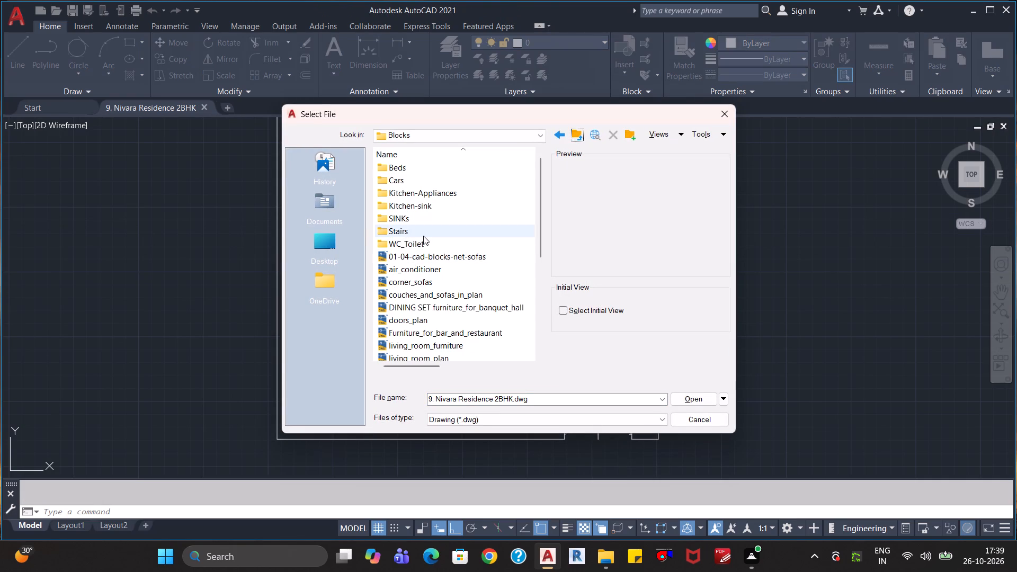
{"action": "scroll", "coordinate": [422, 300], "scroll_direction": "down", "scroll_amount": 4}
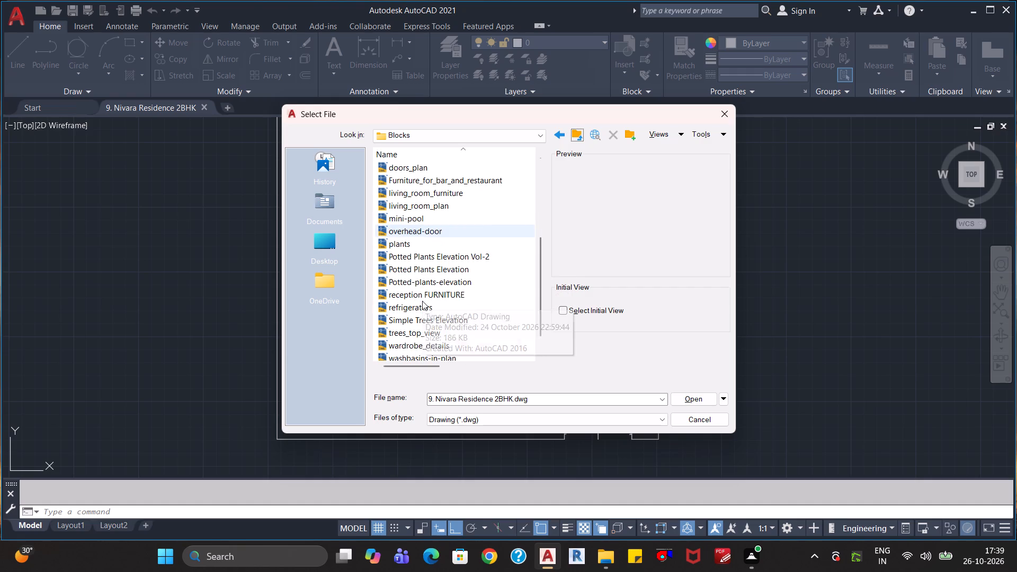
{"action": "scroll", "coordinate": [423, 312], "scroll_direction": "down", "scroll_amount": 3}
{"action": "scroll", "coordinate": [426, 337], "scroll_direction": "up", "scroll_amount": 2}
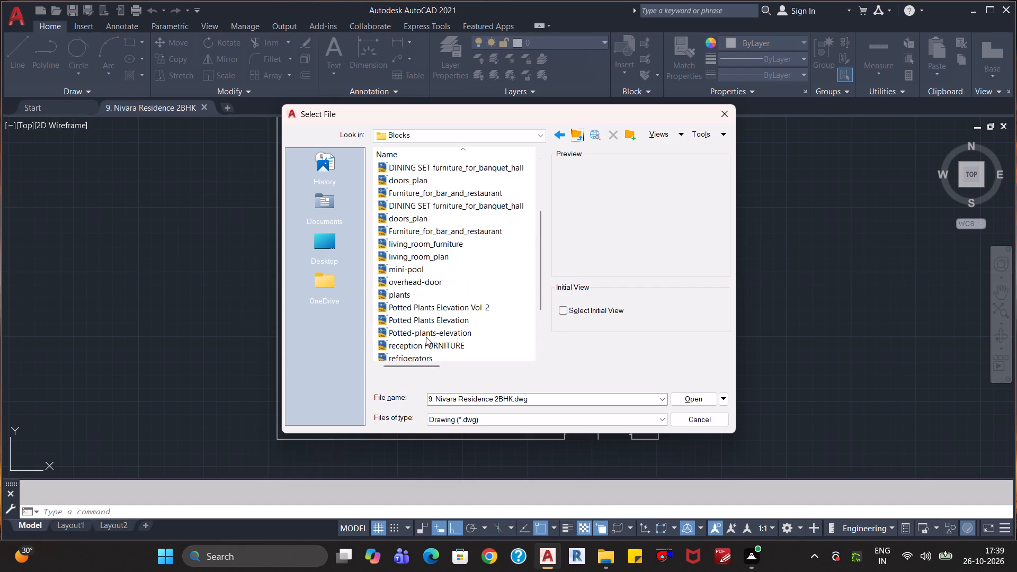
{"action": "scroll", "coordinate": [427, 289], "scroll_direction": "up", "scroll_amount": 3}
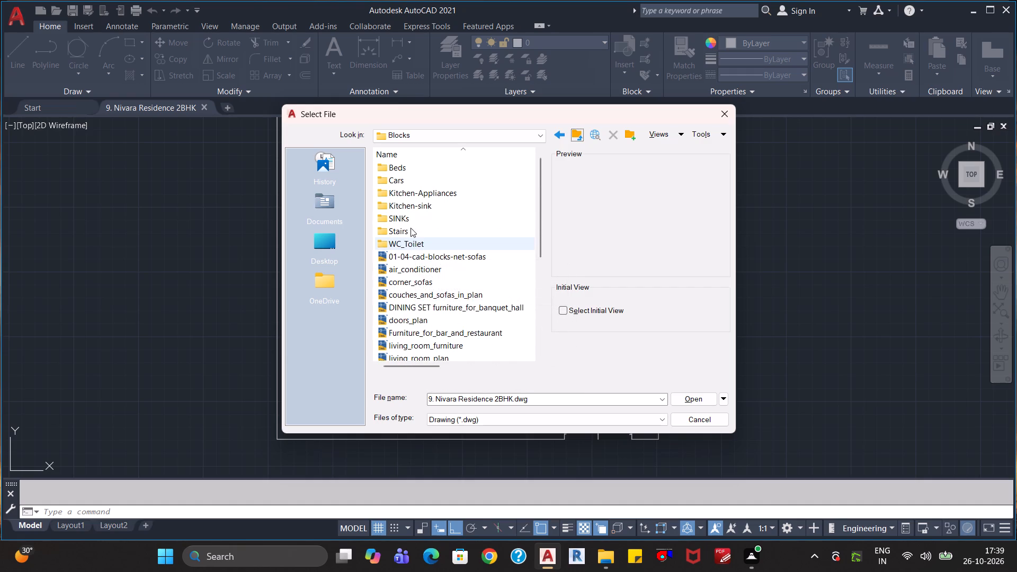
{"action": "double_click", "coordinate": [411, 198]}
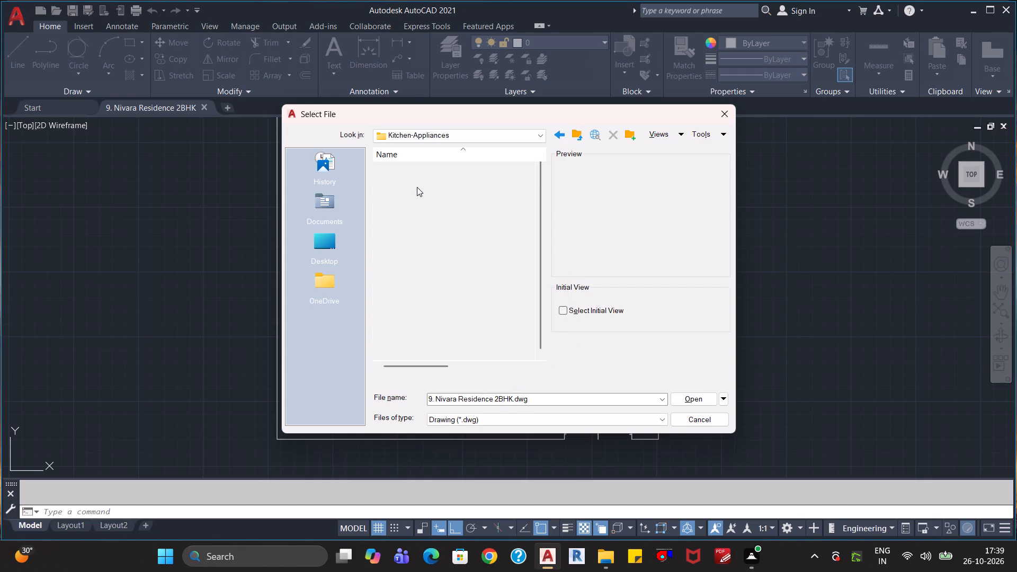
{"action": "left_click", "coordinate": [425, 181]}
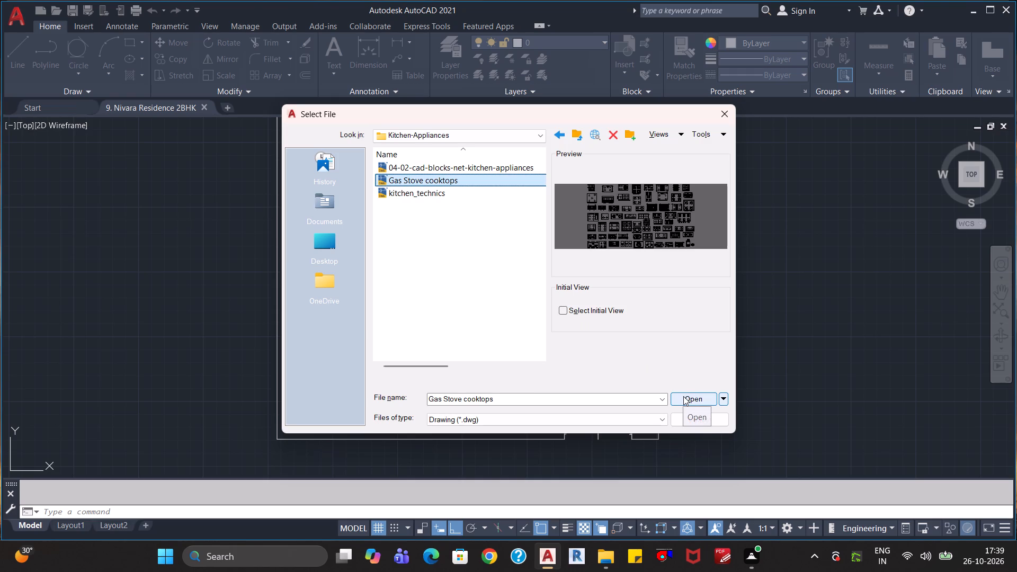
{"action": "left_click", "coordinate": [683, 396]}
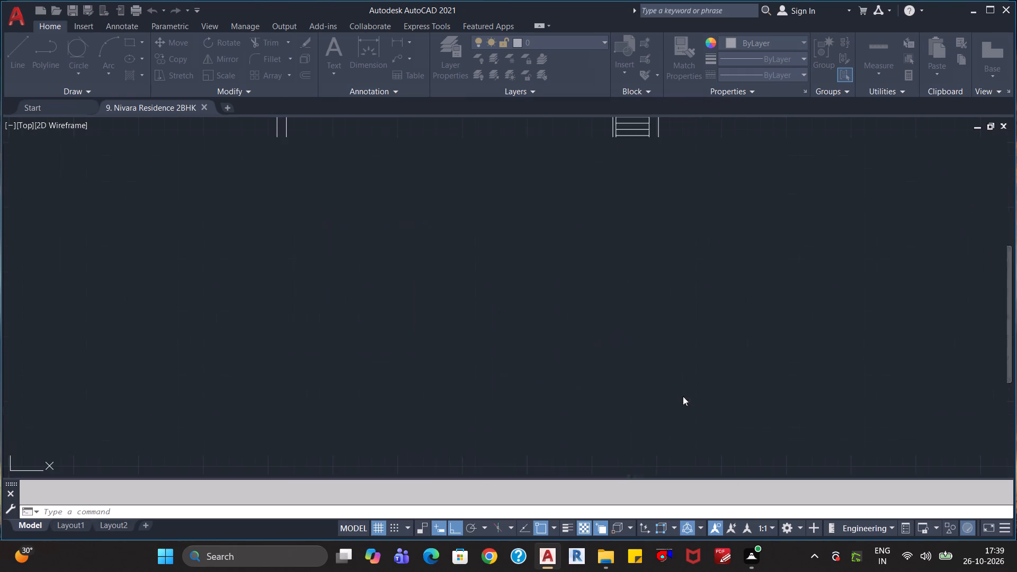
Copy the four-burner cooktop with square grates, fourth in the top row of cooktops, to the clipboard.
{"action": "scroll", "coordinate": [535, 299], "scroll_direction": "down", "scroll_amount": 1}
{"action": "scroll", "coordinate": [522, 299], "scroll_direction": "up", "scroll_amount": 3}
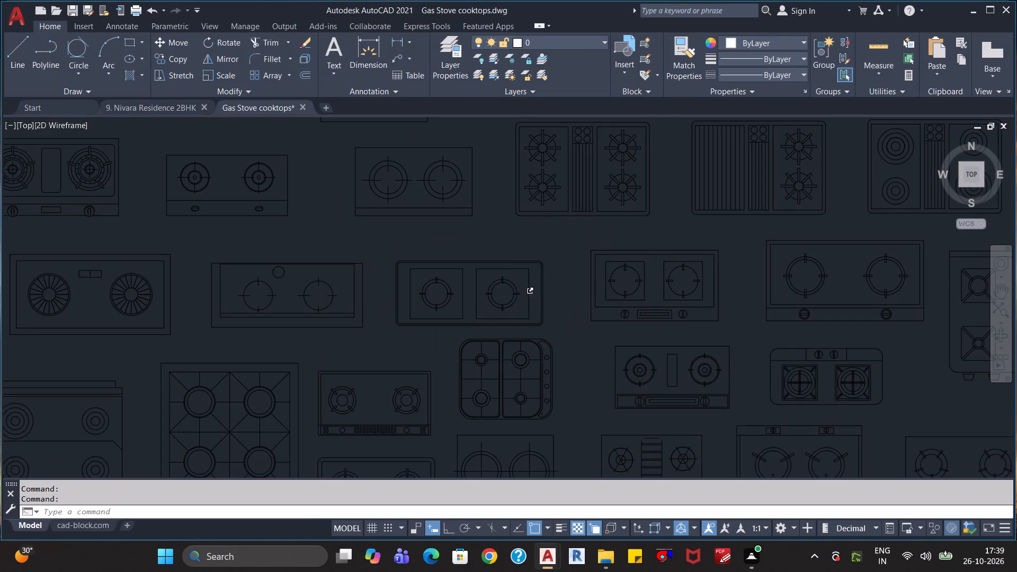
{"action": "scroll", "coordinate": [421, 258], "scroll_direction": "down", "scroll_amount": 1}
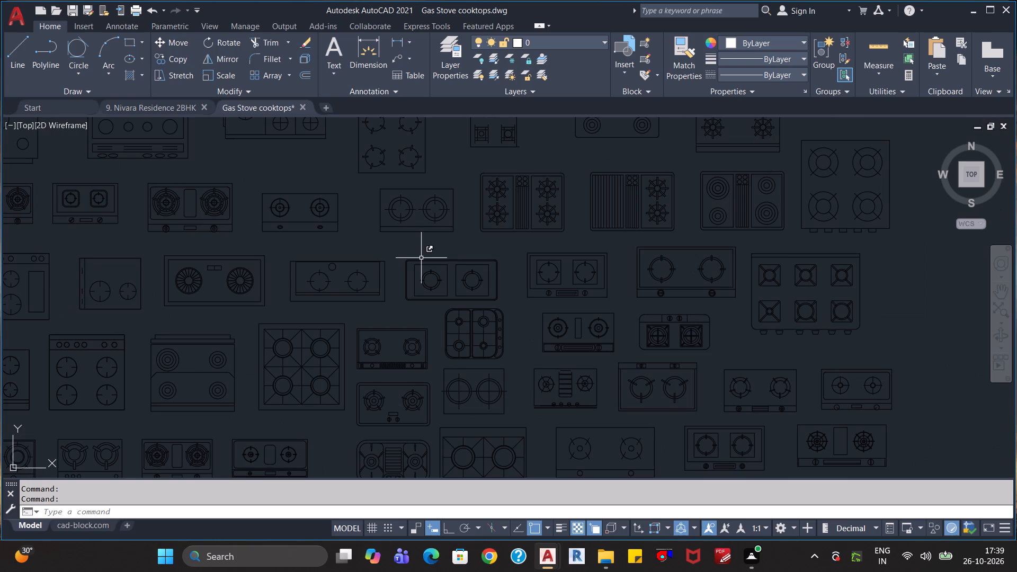
{"action": "scroll", "coordinate": [453, 252], "scroll_direction": "down", "scroll_amount": 1}
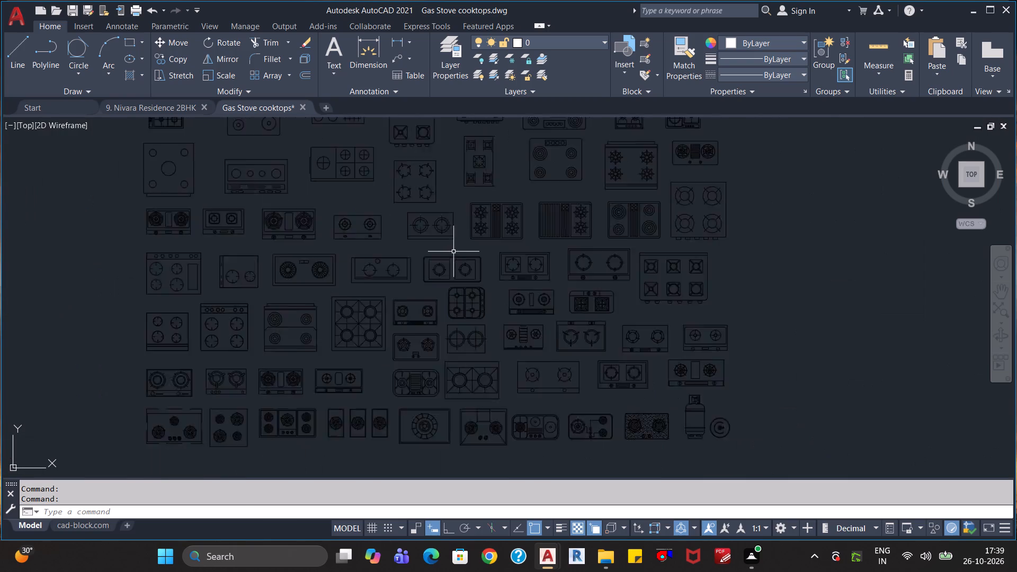
{"action": "scroll", "coordinate": [453, 252], "scroll_direction": "down", "scroll_amount": 1}
{"action": "scroll", "coordinate": [454, 269], "scroll_direction": "up", "scroll_amount": 2}
{"action": "scroll", "coordinate": [450, 309], "scroll_direction": "down", "scroll_amount": 1}
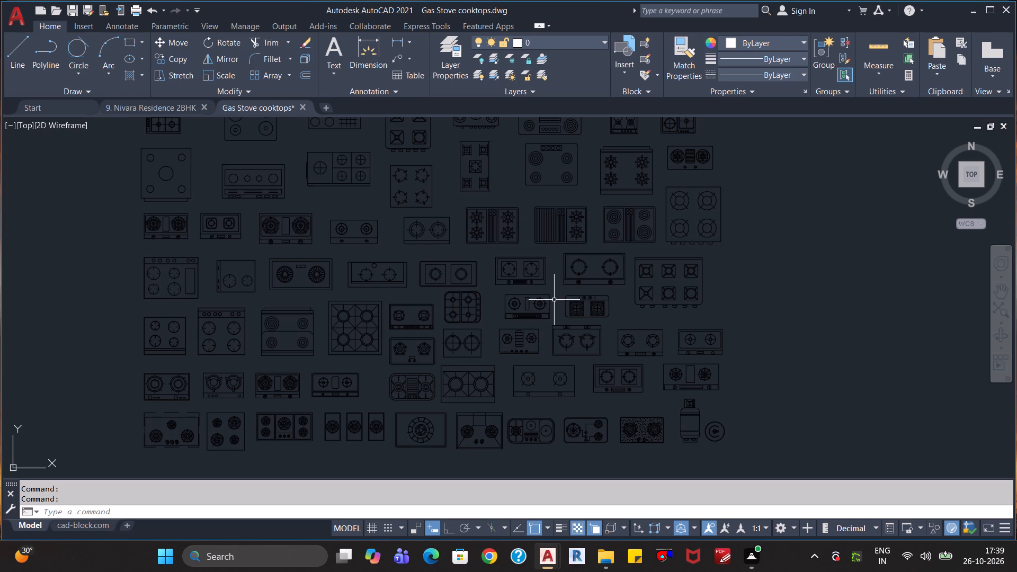
{"action": "middle_click_drag", "start_coordinate": [449, 263], "coordinate": [513, 369]}
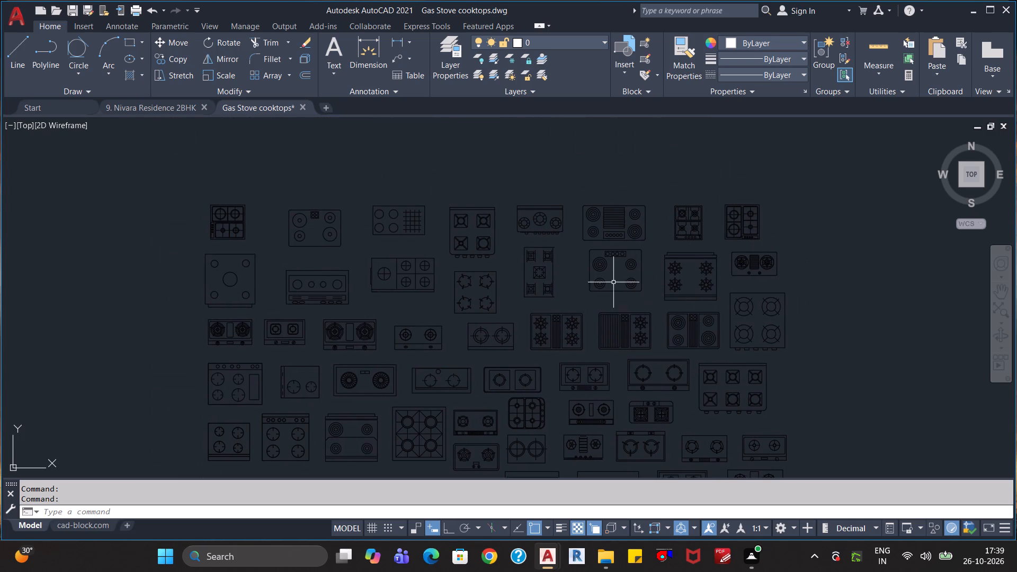
{"action": "left_click", "coordinate": [497, 192]}
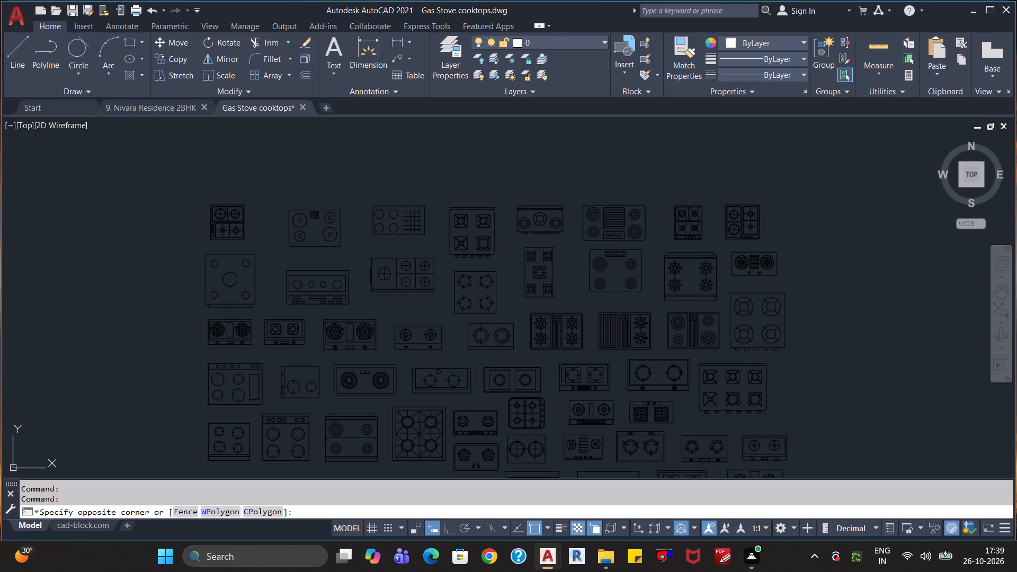
{"action": "left_click", "coordinate": [446, 268]}
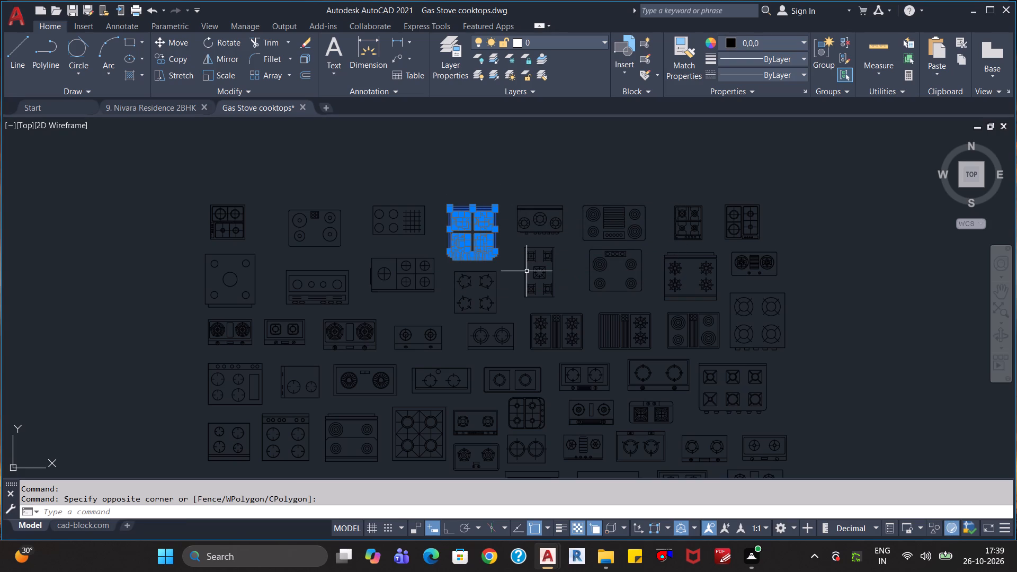
{"action": "key", "text": "ctrl+c"}
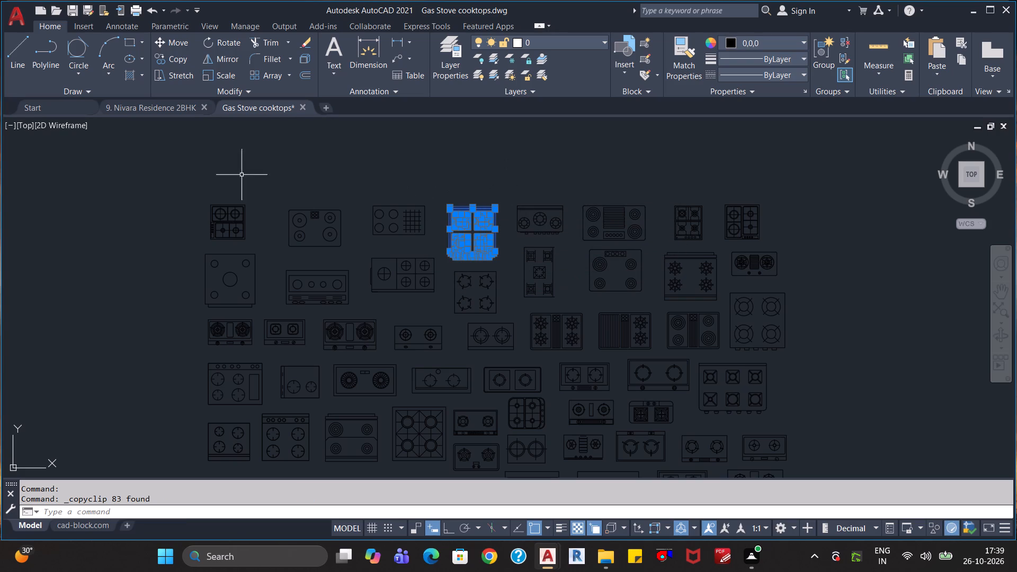
Paste the copied cooktop into the Nivara Residence 2BHK drawing, in the open space just east of the furnished plan.
{"action": "left_click", "coordinate": [172, 108]}
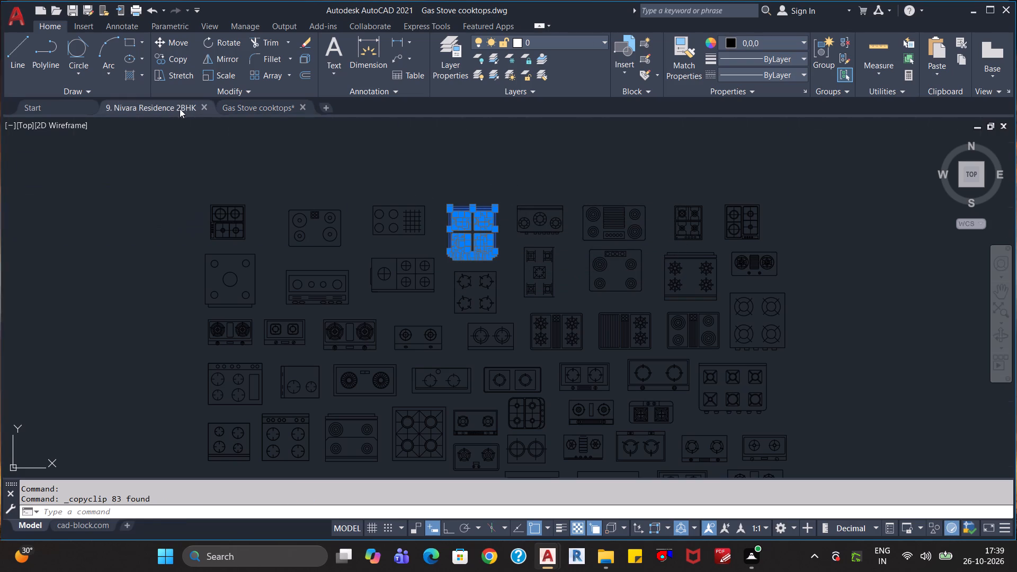
{"action": "middle_click_drag", "start_coordinate": [713, 269], "coordinate": [502, 299]}
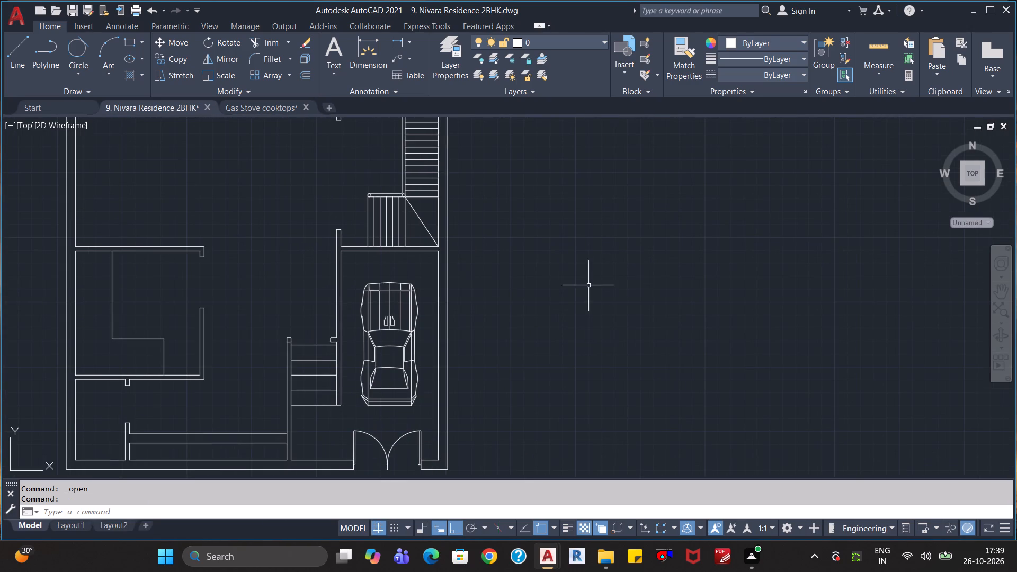
{"action": "key", "text": "ctrl+v"}
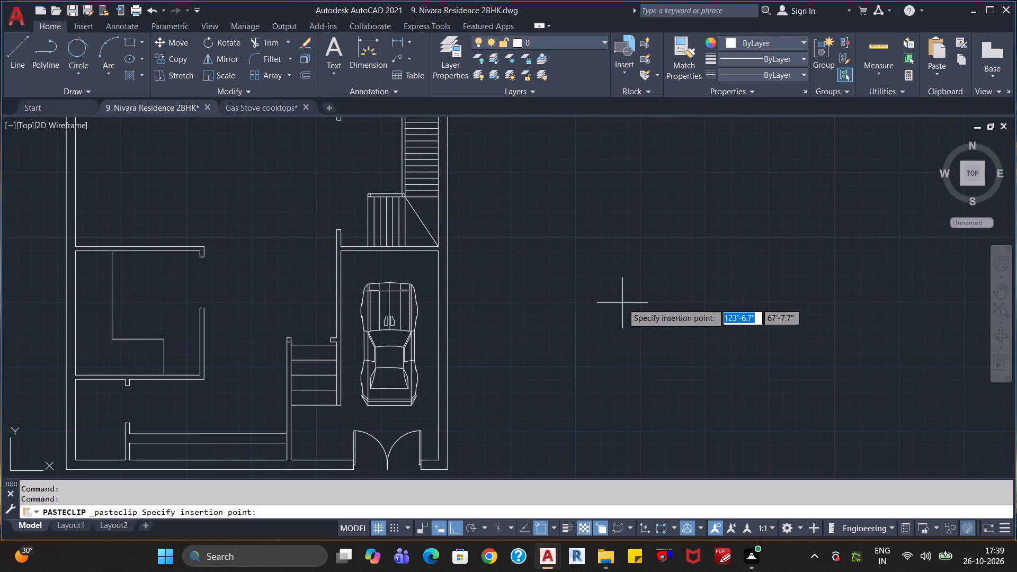
{"action": "scroll", "coordinate": [615, 340], "scroll_direction": "down", "scroll_amount": 3}
{"action": "scroll", "coordinate": [688, 384], "scroll_direction": "down", "scroll_amount": 1}
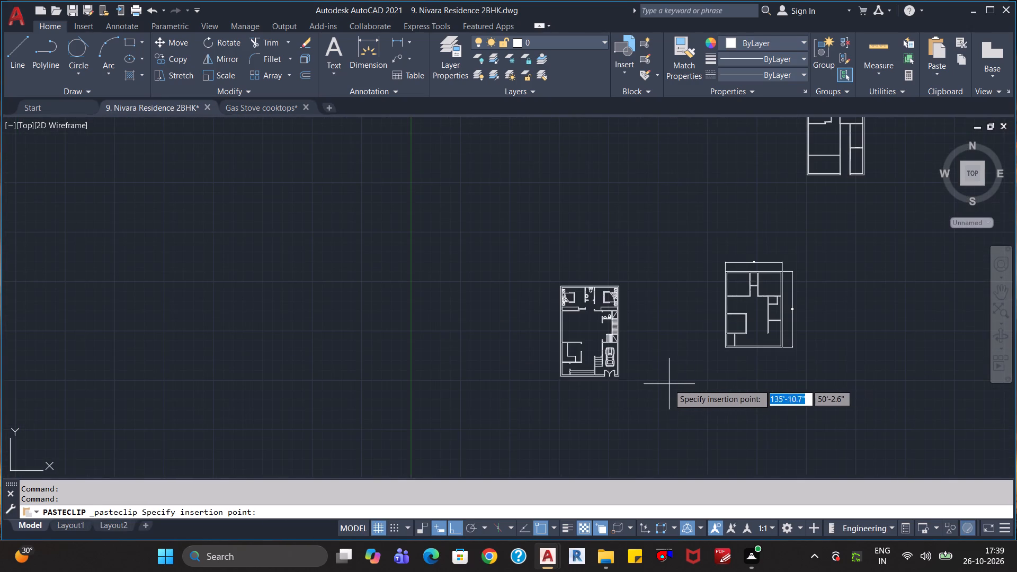
{"action": "scroll", "coordinate": [659, 368], "scroll_direction": "up", "scroll_amount": 3}
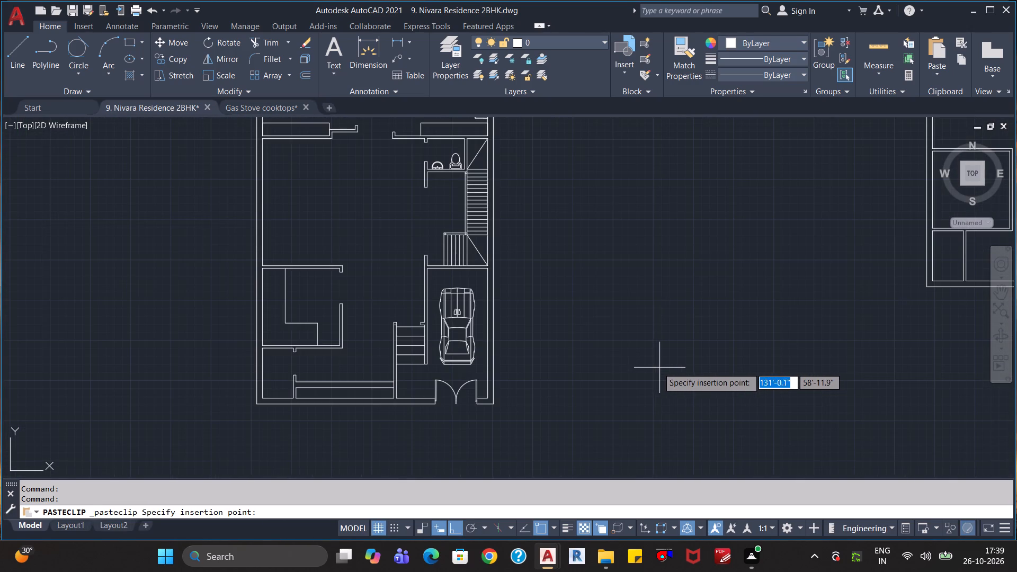
{"action": "scroll", "coordinate": [656, 367], "scroll_direction": "up", "scroll_amount": 2}
{"action": "scroll", "coordinate": [471, 330], "scroll_direction": "up", "scroll_amount": 1}
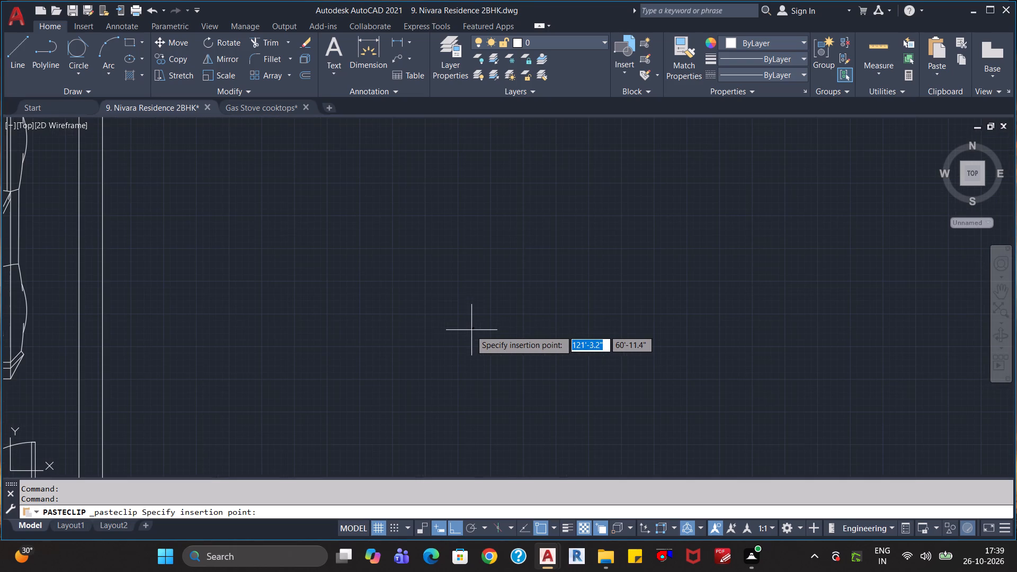
{"action": "scroll", "coordinate": [344, 323], "scroll_direction": "down", "scroll_amount": 3}
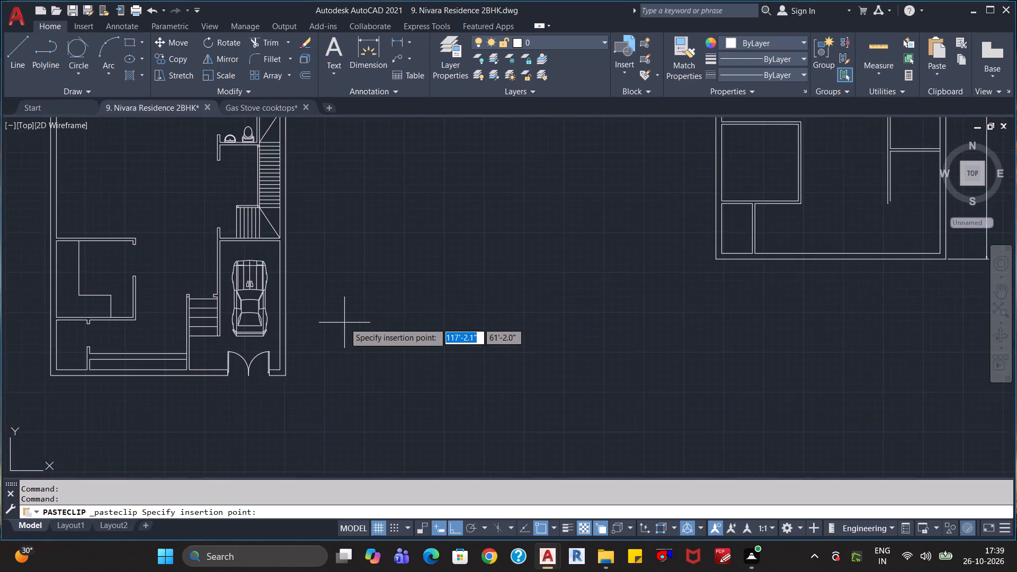
{"action": "scroll", "coordinate": [352, 321], "scroll_direction": "down", "scroll_amount": 5}
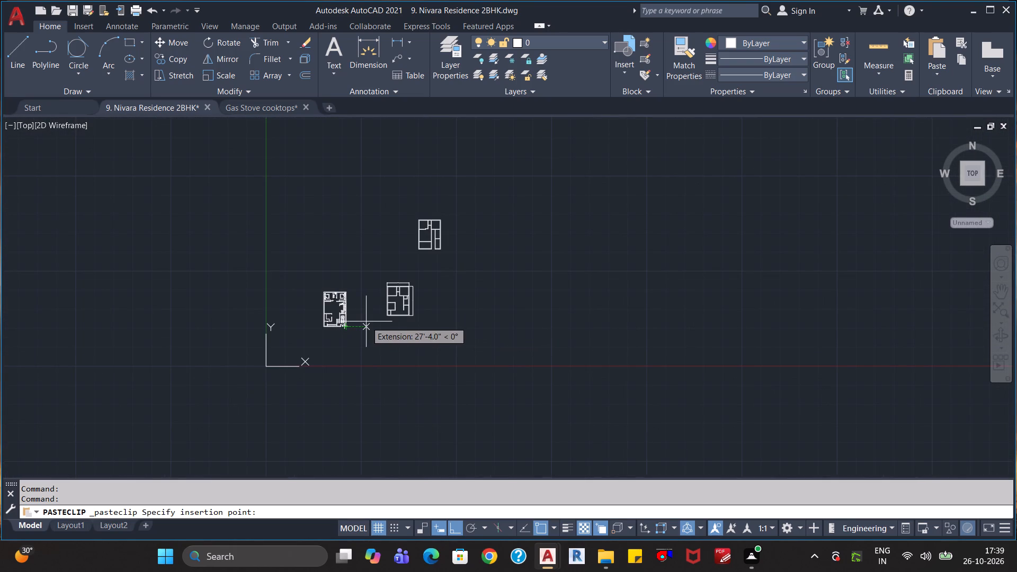
{"action": "left_click", "coordinate": [365, 327]}
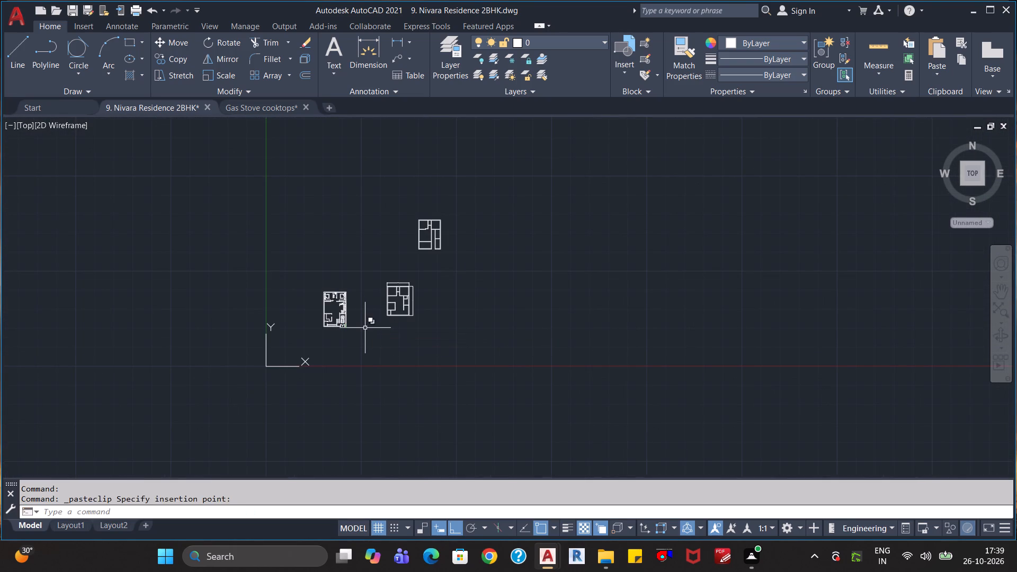
Set the colour of the pasted cooktop's linework to ByBlock.
{"action": "scroll", "coordinate": [365, 328], "scroll_direction": "up", "scroll_amount": 7}
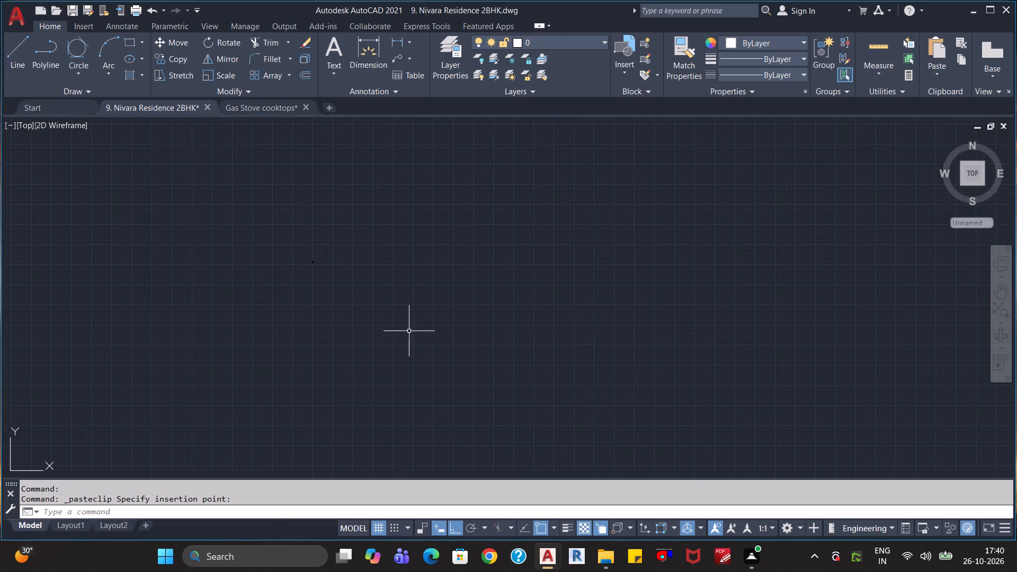
{"action": "left_click", "coordinate": [417, 330]}
{"action": "left_click", "coordinate": [275, 217]}
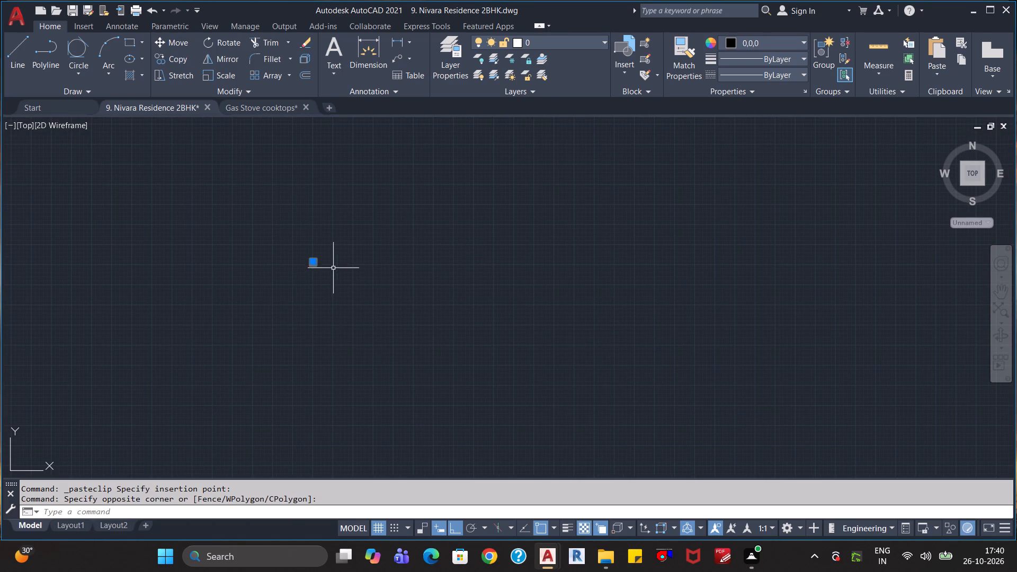
{"action": "left_click", "coordinate": [754, 42]}
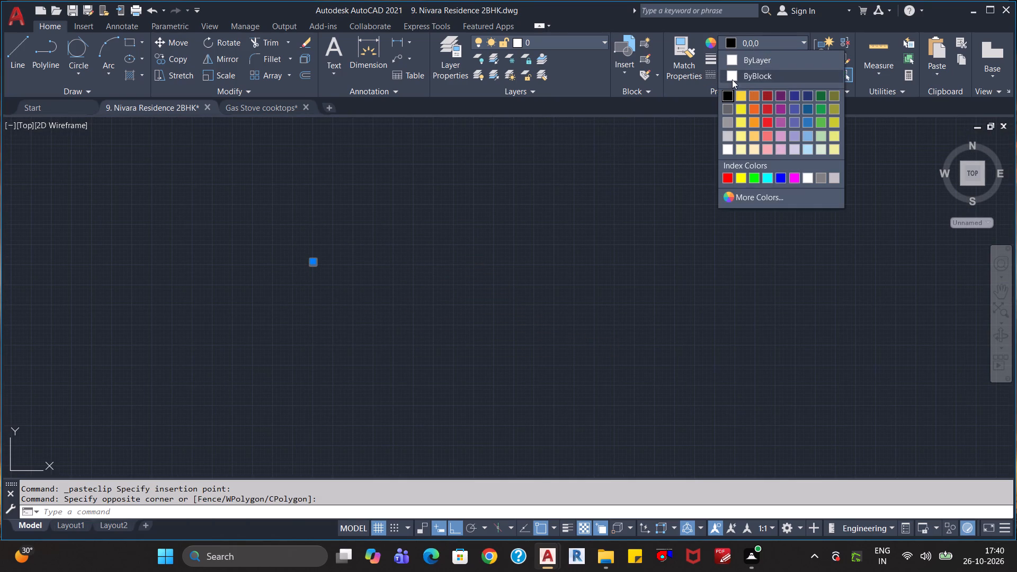
{"action": "left_click", "coordinate": [734, 72]}
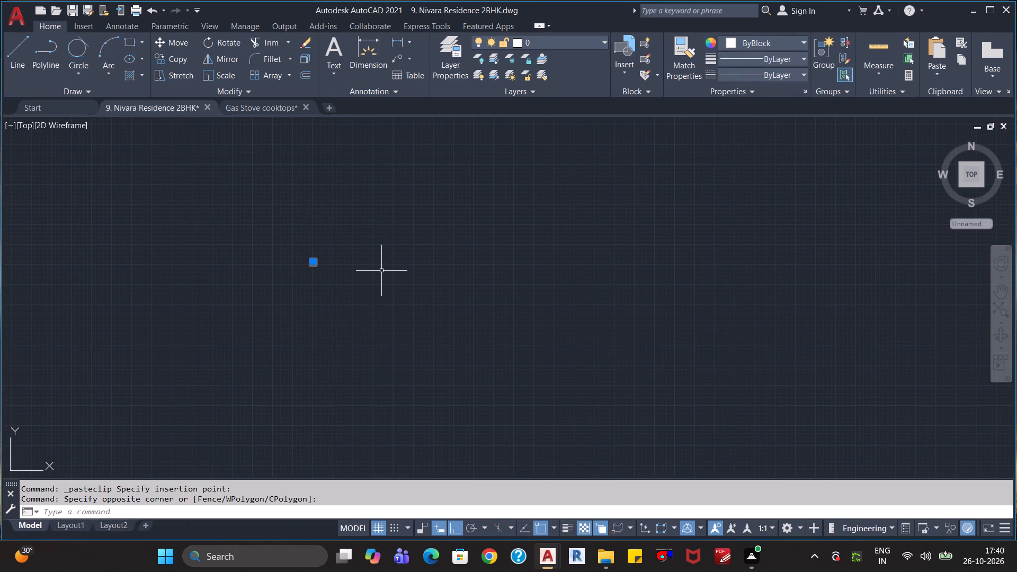
{"action": "key", "text": "Escape"}
{"action": "key", "text": "Escape"}
{"action": "scroll", "coordinate": [328, 275], "scroll_direction": "up", "scroll_amount": 4}
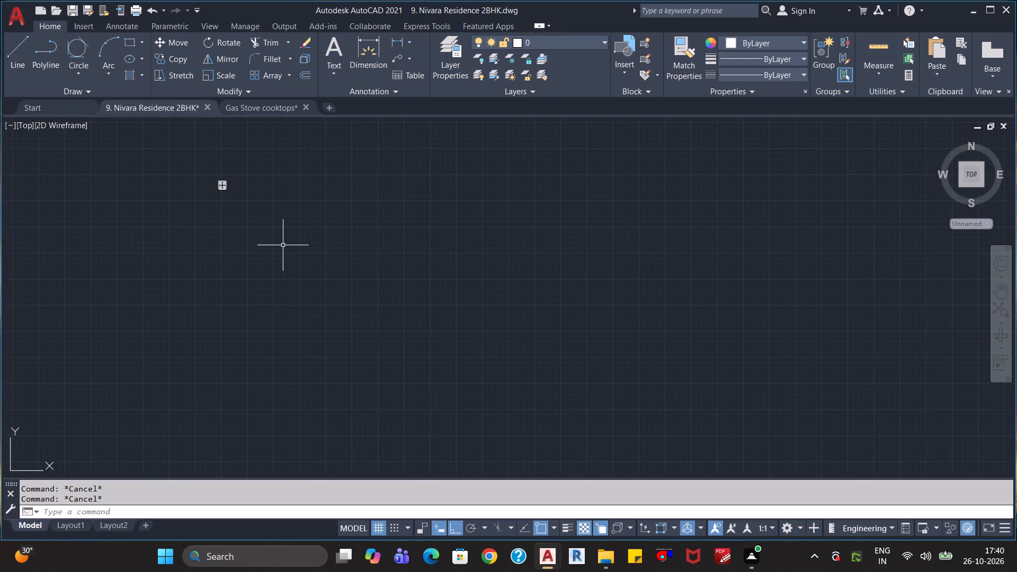
{"action": "middle_click_drag", "start_coordinate": [257, 220], "coordinate": [387, 285]}
{"action": "scroll", "coordinate": [383, 285], "scroll_direction": "up", "scroll_amount": 2}
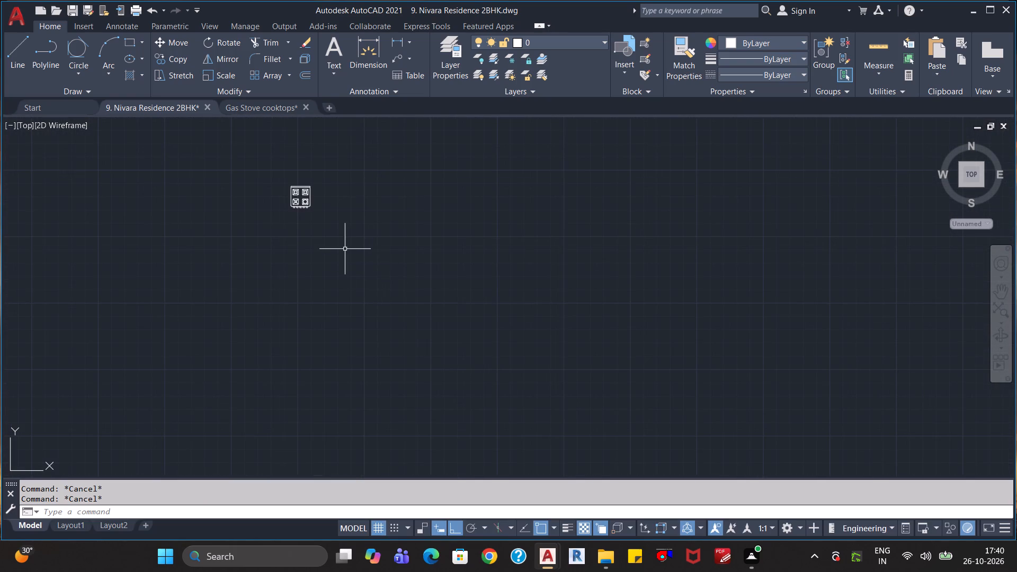
Enlarge the pasted cooktop freehand with Scale, using the centre of its southeast burner as the base point.
{"action": "middle_click_drag", "start_coordinate": [345, 249], "coordinate": [418, 336]}
{"action": "scroll", "coordinate": [394, 312], "scroll_direction": "up", "scroll_amount": 2}
{"action": "middle_click_drag", "start_coordinate": [379, 299], "coordinate": [431, 336]}
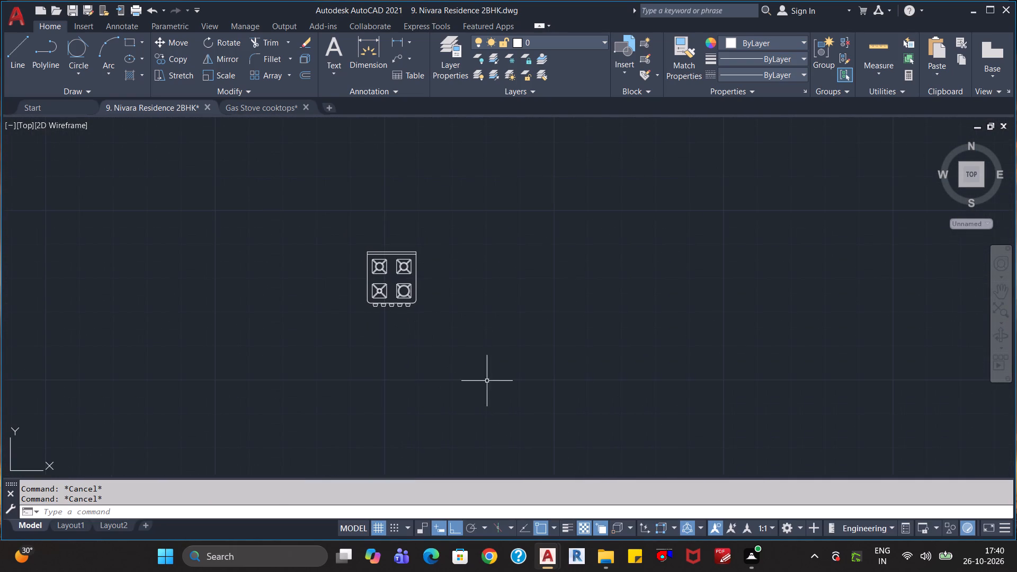
{"action": "left_click", "coordinate": [487, 381]}
{"action": "left_click", "coordinate": [341, 219]}
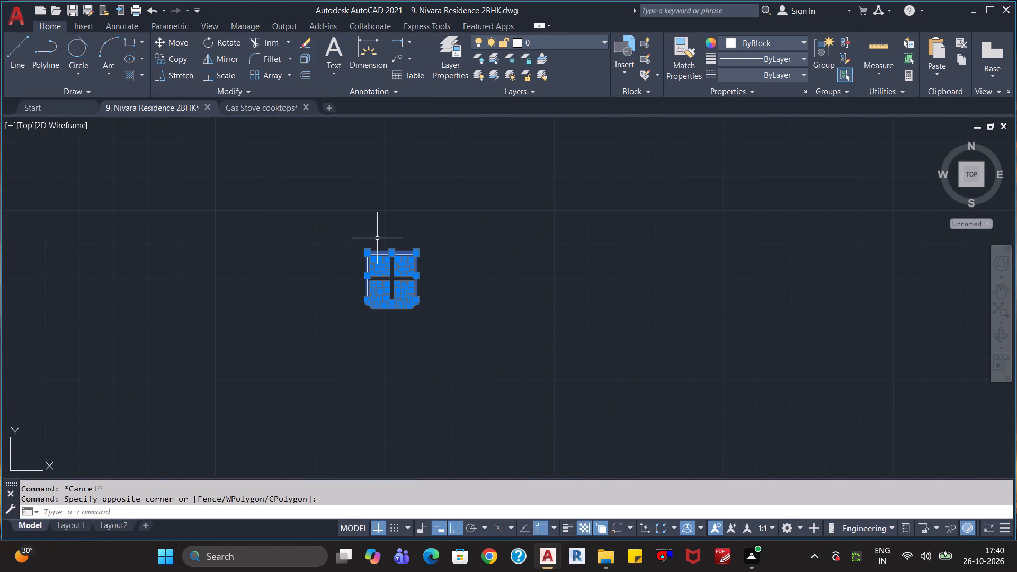
{"action": "key", "text": "Escape"}
{"action": "key", "text": "Escape"}
{"action": "left_click", "coordinate": [467, 332]}
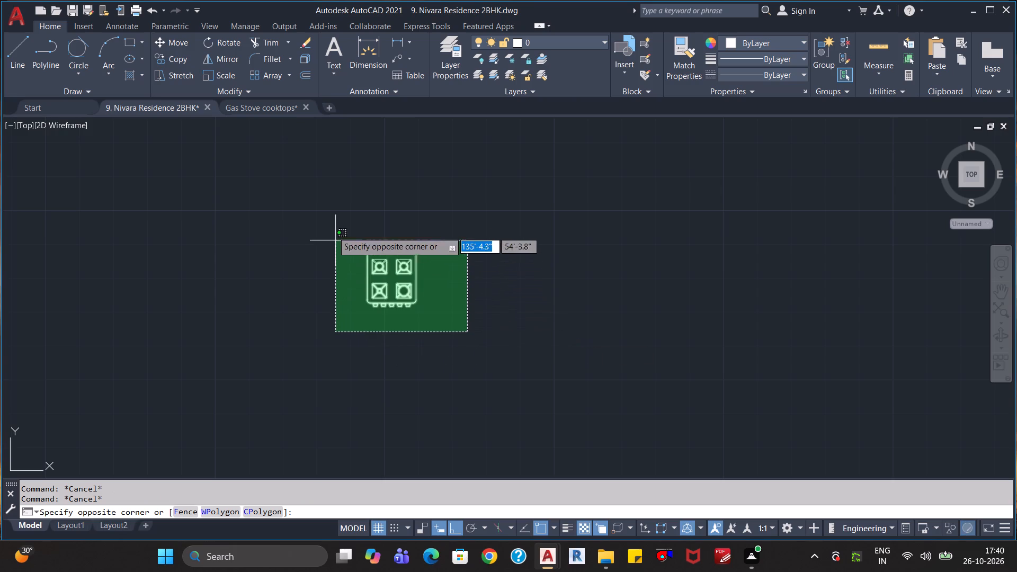
{"action": "left_click", "coordinate": [325, 212]}
{"action": "type", "text": "sc"}
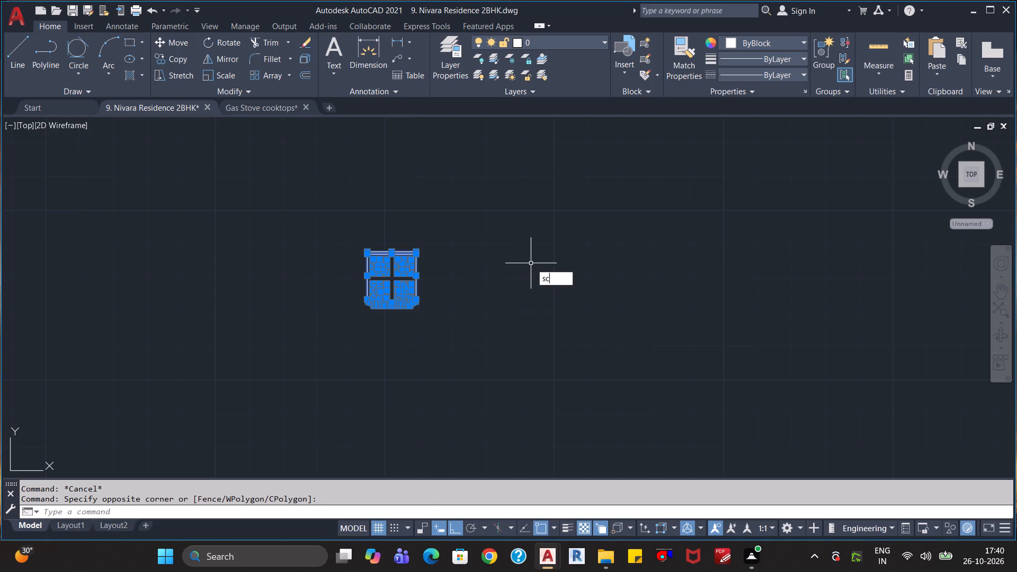
{"action": "key", "text": "Return"}
{"action": "left_click", "coordinate": [405, 292]}
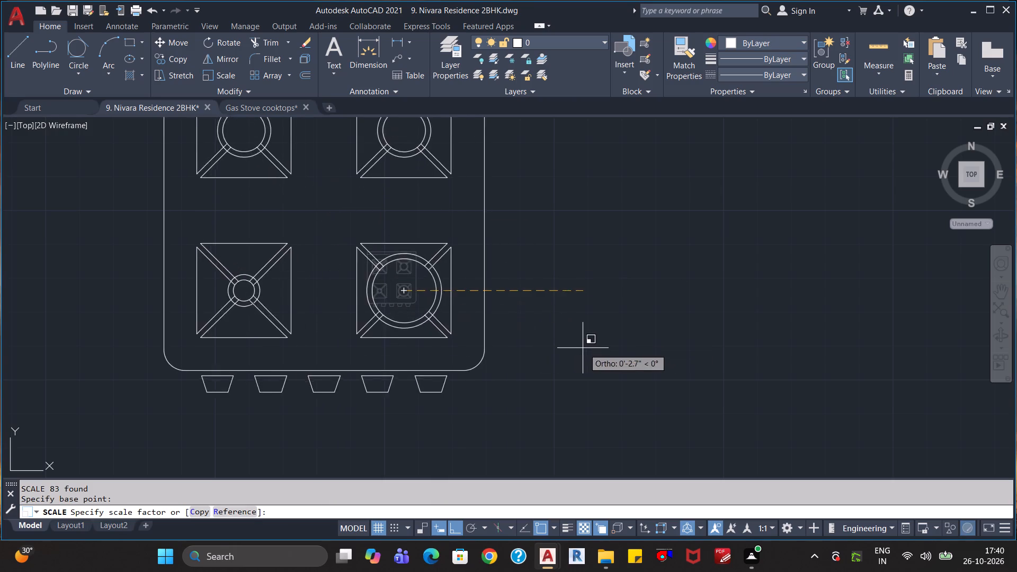
{"action": "left_click", "coordinate": [540, 341]}
Scale the cooktop up again freehand from near its southeast corner, until it is clearly larger than the parked car's width.
{"action": "scroll", "coordinate": [550, 342], "scroll_direction": "down", "scroll_amount": 6}
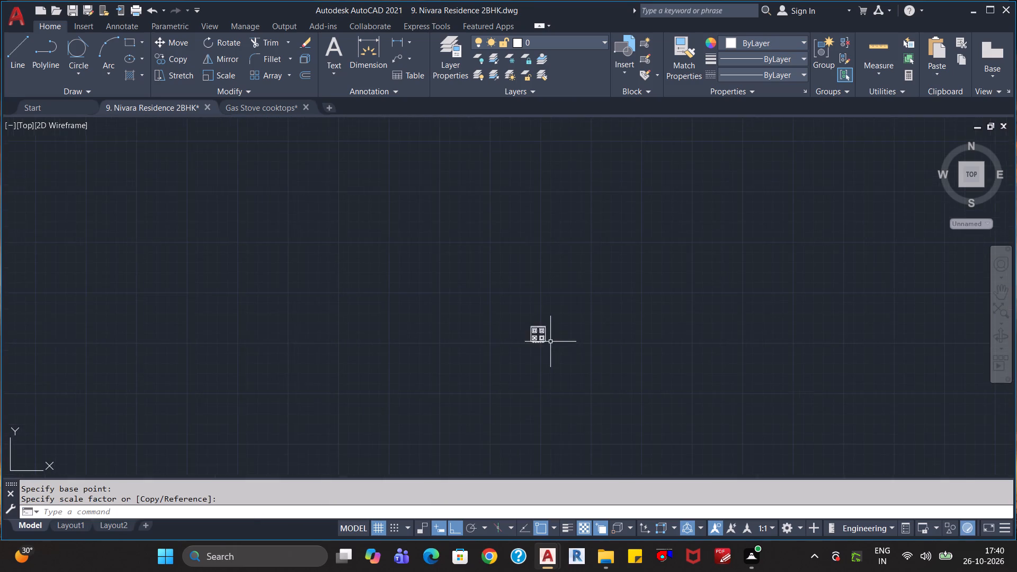
{"action": "scroll", "coordinate": [551, 342], "scroll_direction": "down", "scroll_amount": 4}
{"action": "scroll", "coordinate": [572, 350], "scroll_direction": "up", "scroll_amount": 1}
{"action": "left_click", "coordinate": [567, 356]}
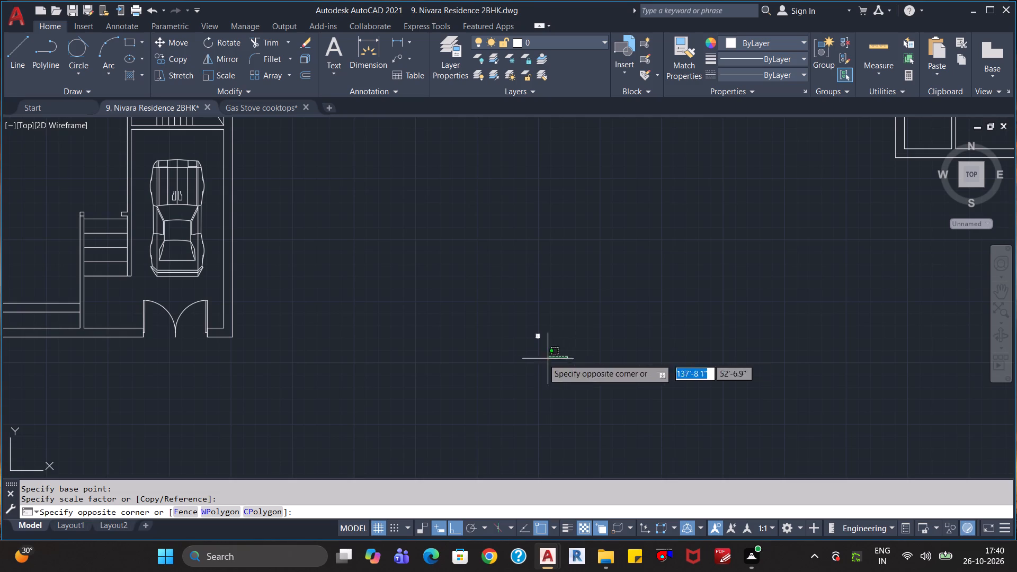
{"action": "left_click", "coordinate": [509, 317]}
{"action": "type", "text": "sc"}
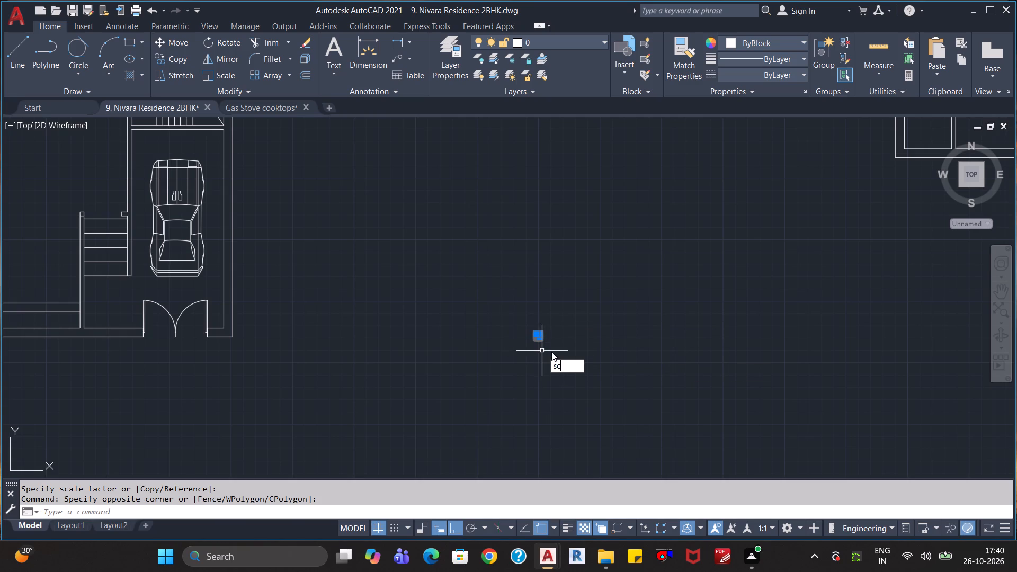
{"action": "key", "text": "Return"}
{"action": "left_click", "coordinate": [541, 341]}
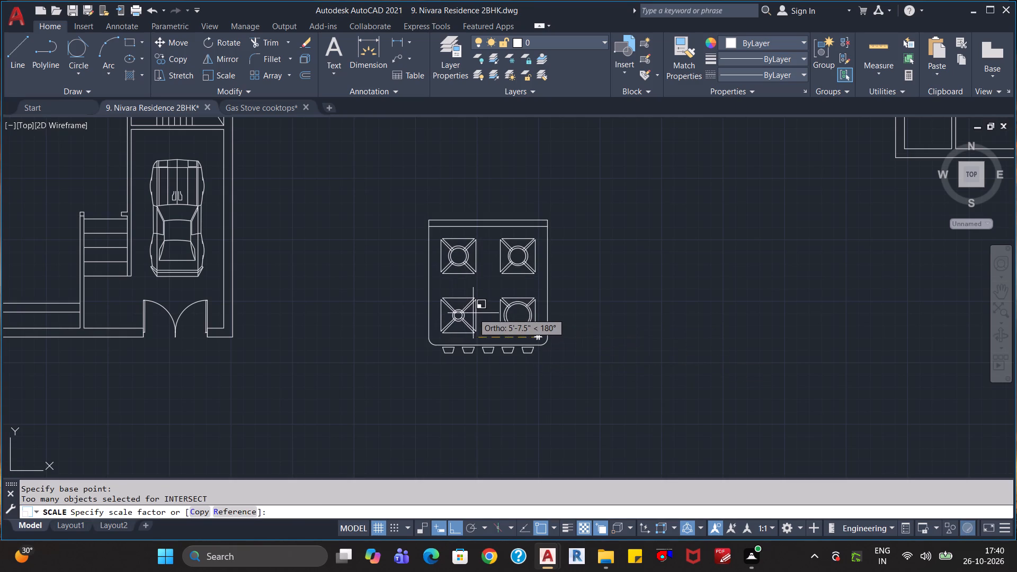
{"action": "left_click", "coordinate": [473, 313]}
{"action": "scroll", "coordinate": [574, 358], "scroll_direction": "down", "scroll_amount": 1}
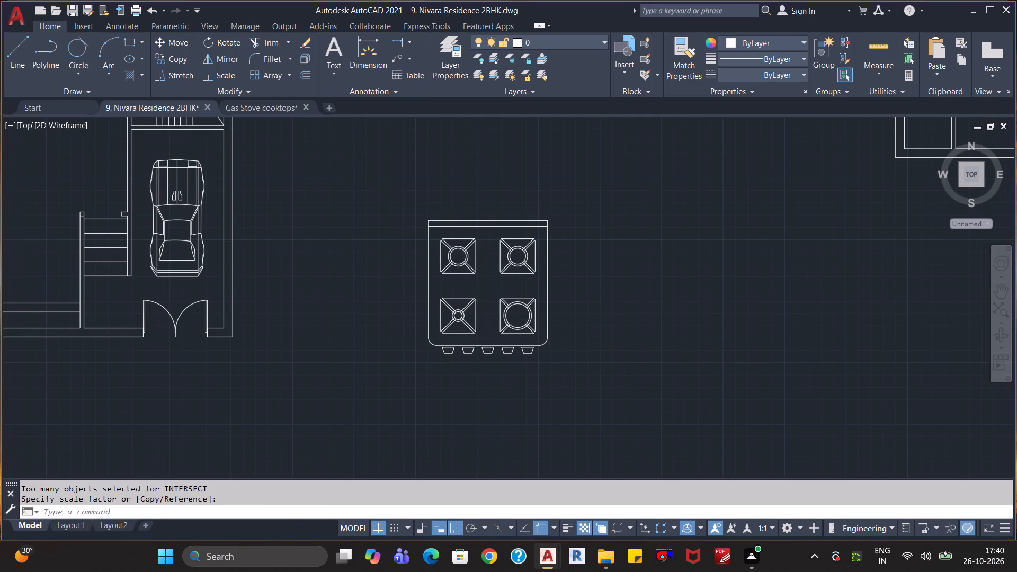
{"action": "key", "text": "Escape"}
{"action": "key", "text": "Escape"}
Rotate the cooktop 180° about its southeast burner so the control knobs face north.
{"action": "left_click", "coordinate": [583, 369]}
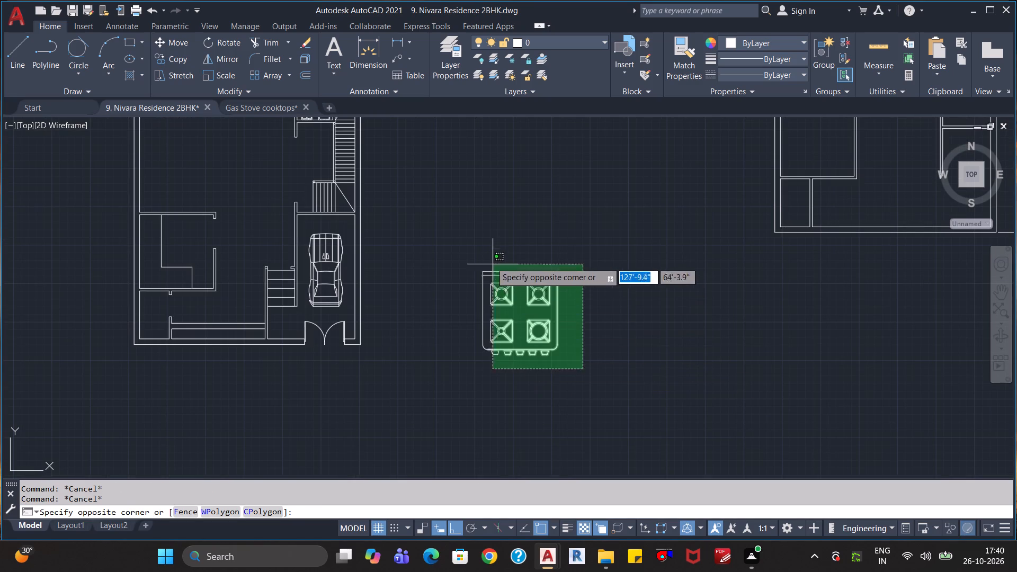
{"action": "left_click", "coordinate": [457, 248]}
{"action": "type", "text": "ro"}
{"action": "key", "text": "Return"}
{"action": "left_click", "coordinate": [537, 332]}
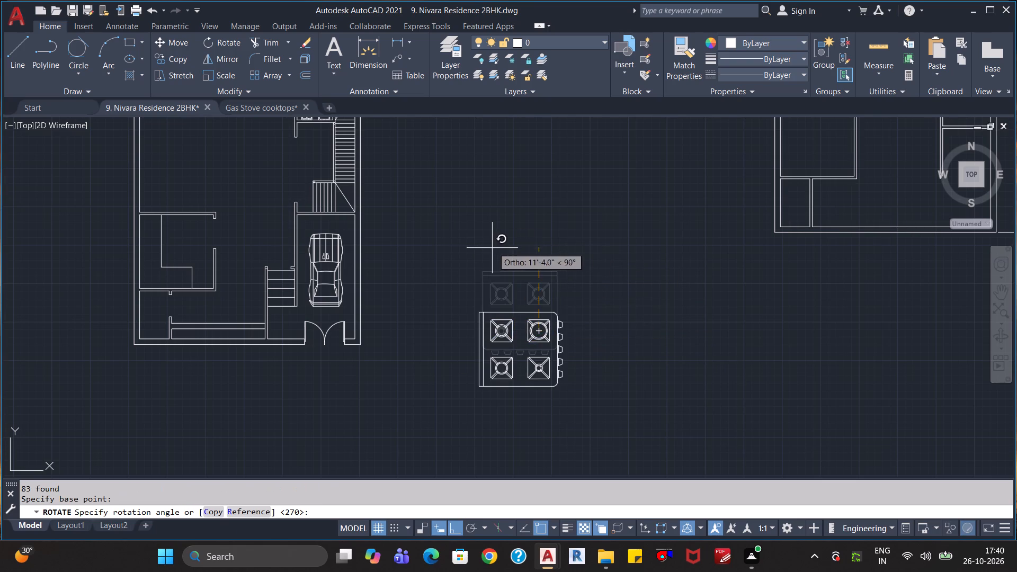
{"action": "left_click", "coordinate": [459, 273]}
Scale the cooktop down by a factor of about 0.3 from its southeast corner.
{"action": "left_click", "coordinate": [644, 399]}
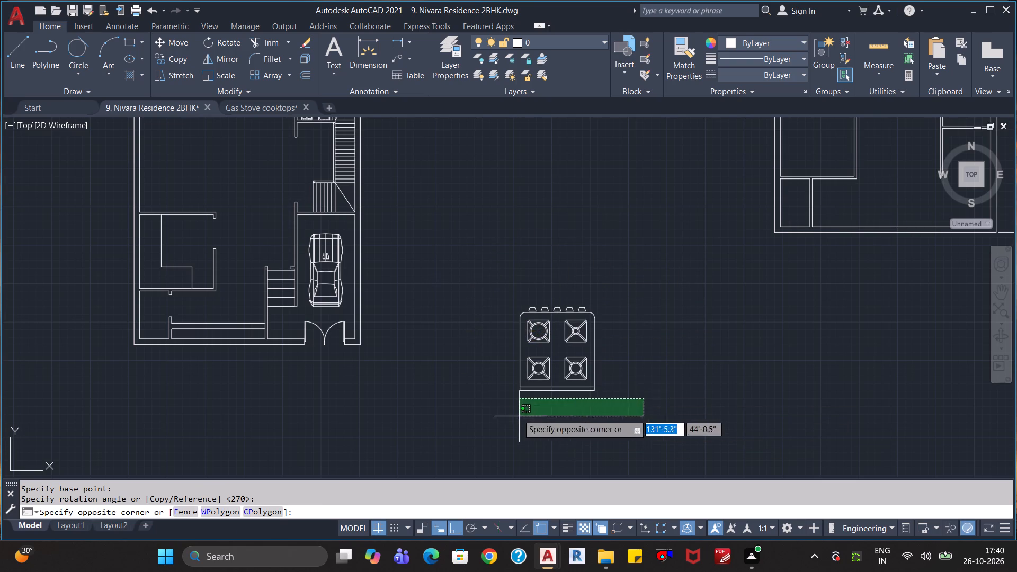
{"action": "left_click", "coordinate": [501, 277]}
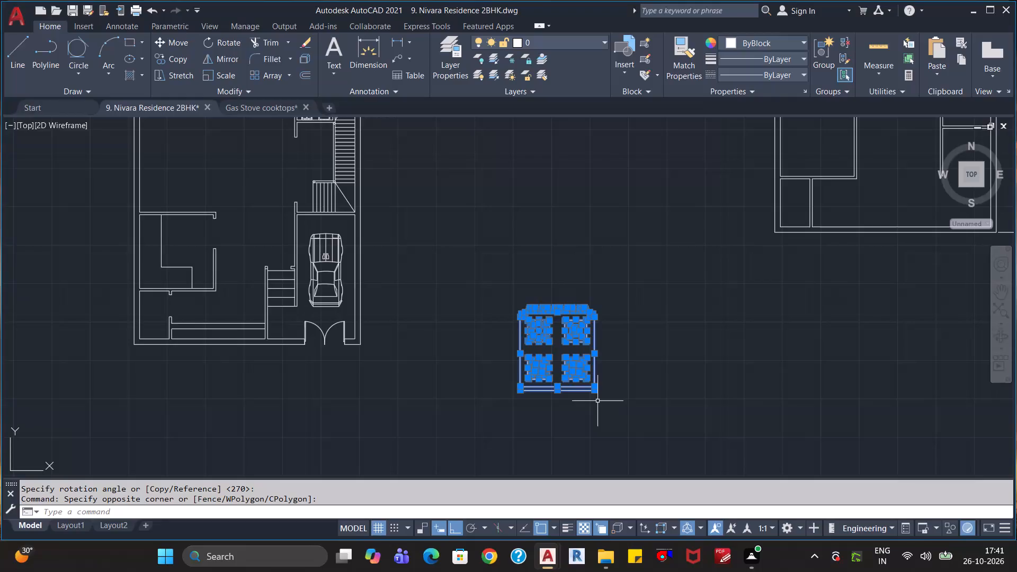
{"action": "type", "text": "sc"}
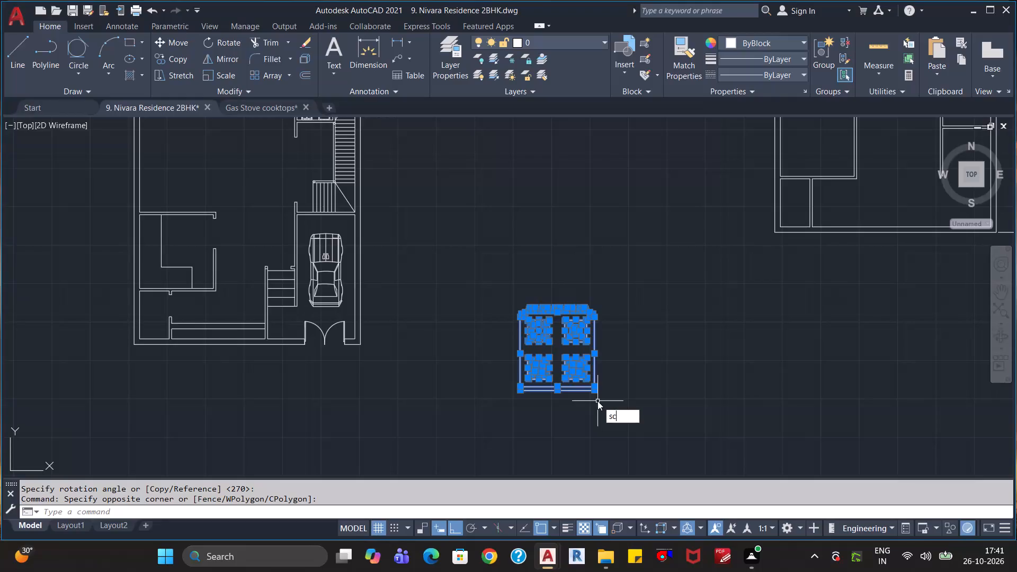
{"action": "key", "text": "Return"}
{"action": "left_click", "coordinate": [595, 392]}
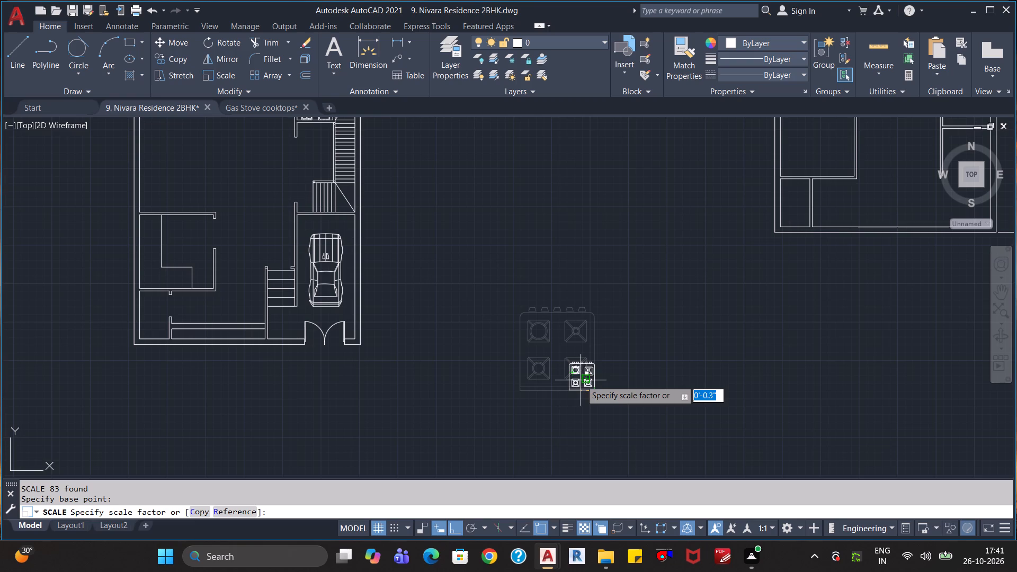
{"action": "left_click", "coordinate": [581, 380]}
Define all of the cooktop's linework as a block named Gas Stove.
{"action": "left_click", "coordinate": [614, 405]}
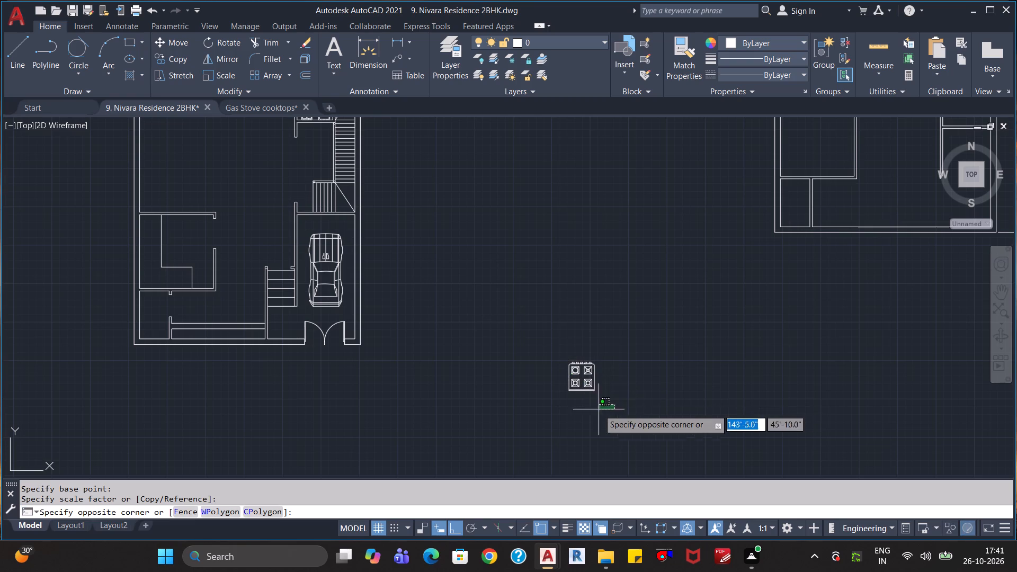
{"action": "left_click", "coordinate": [551, 350]}
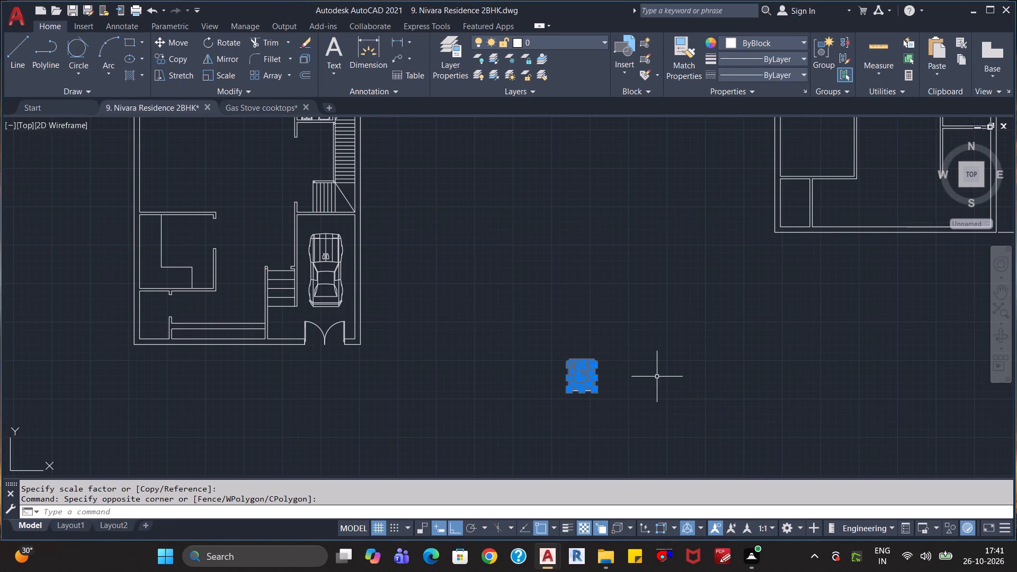
{"action": "type", "text": "bloc"}
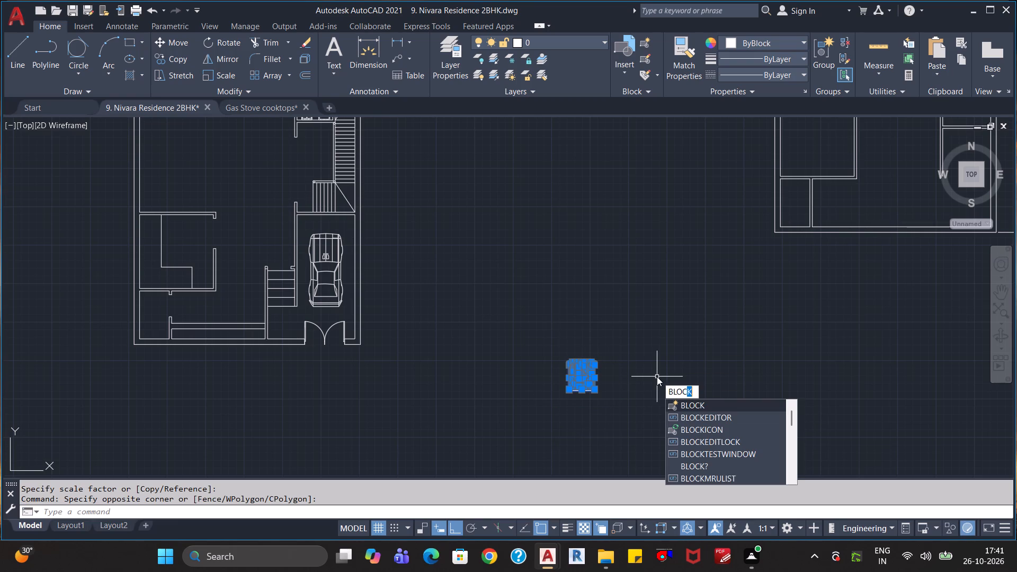
{"action": "key", "text": "Return"}
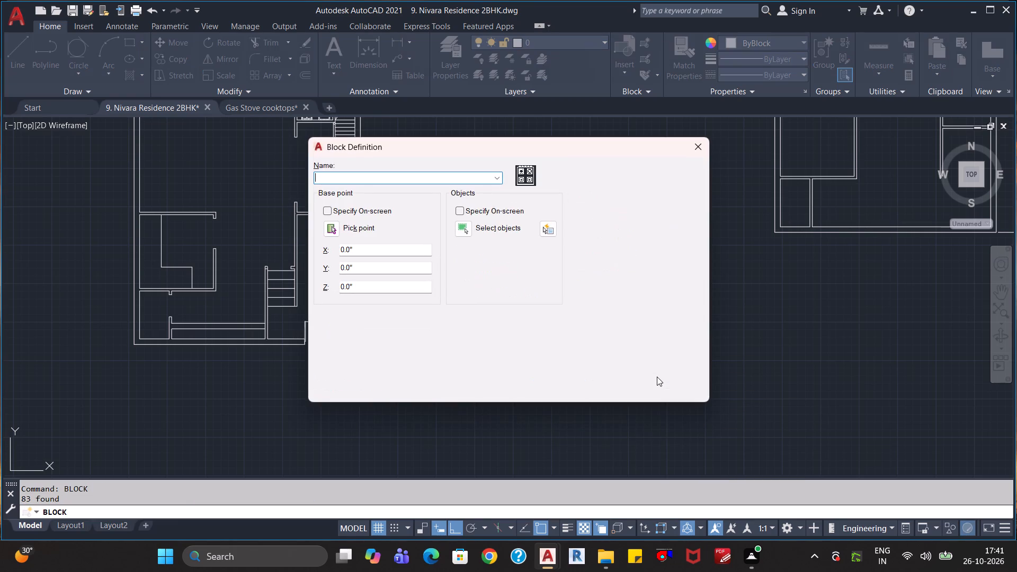
{"action": "type", "text": "gas"}
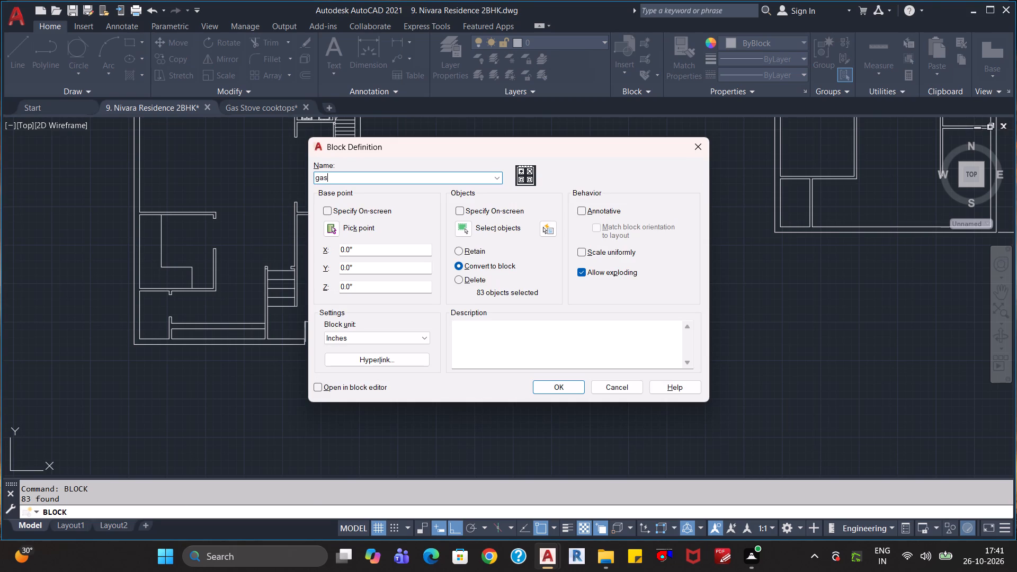
{"action": "key", "text": "BackSpace"}
{"action": "key", "text": "BackSpace"}
{"action": "key", "text": "BackSpace"}
{"action": "key", "text": "BackSpace"}
{"action": "key", "text": "BackSpace"}
{"action": "key", "text": "BackSpace"}
{"action": "key", "text": "BackSpace"}
{"action": "key", "text": "BackSpace"}
{"action": "key", "text": "BackSpace"}
{"action": "key", "text": "BackSpace"}
{"action": "type", "text": "Gas"}
{"action": "key", "text": "space"}
{"action": "type", "text": "Stovw"}
{"action": "key", "text": "BackSpace"}
{"action": "key", "text": "e"}
{"action": "key", "text": "Return"}
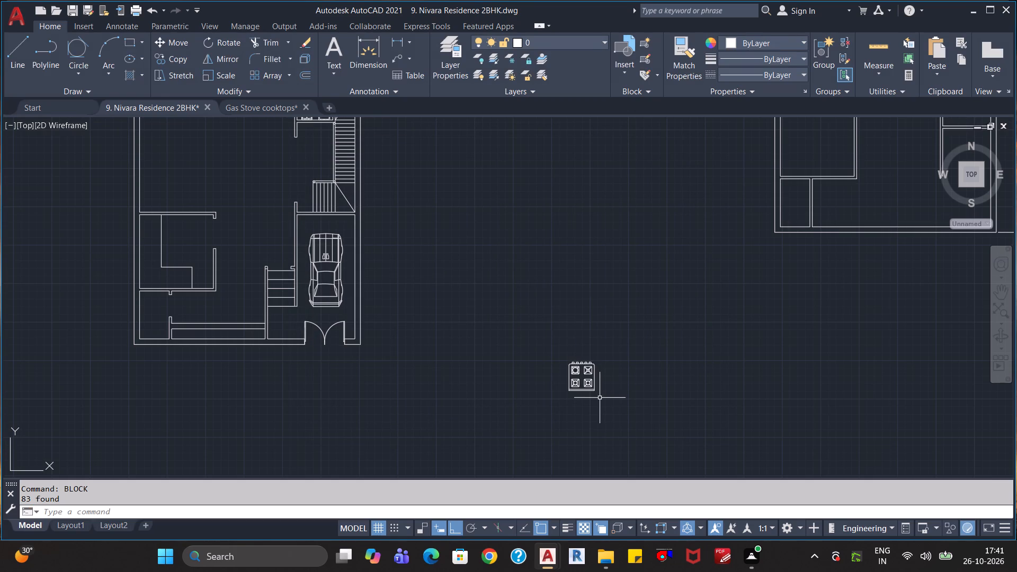
Move the cooktop block about 56' west, to just outside the south wall of the furnished plan.
{"action": "left_click", "coordinate": [622, 405]}
{"action": "left_click", "coordinate": [552, 361]}
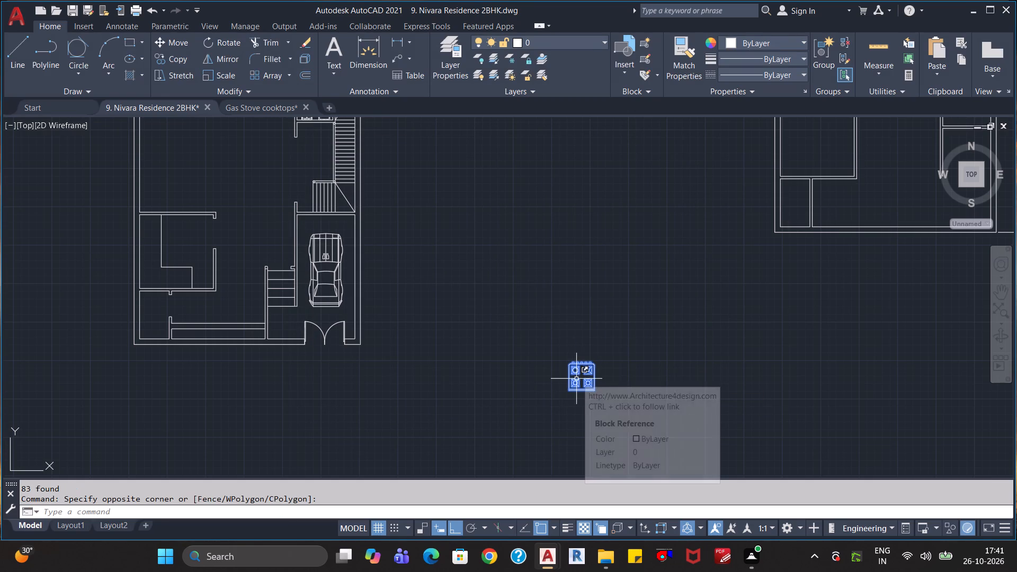
{"action": "key", "text": "m"}
{"action": "key", "text": "Return"}
{"action": "left_click", "coordinate": [592, 378]}
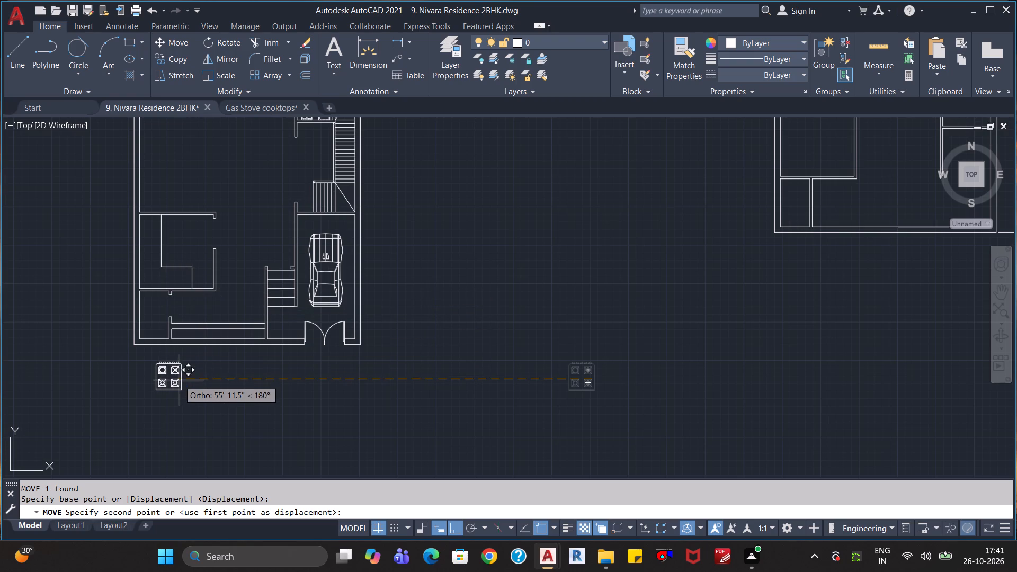
{"action": "left_click", "coordinate": [180, 385]}
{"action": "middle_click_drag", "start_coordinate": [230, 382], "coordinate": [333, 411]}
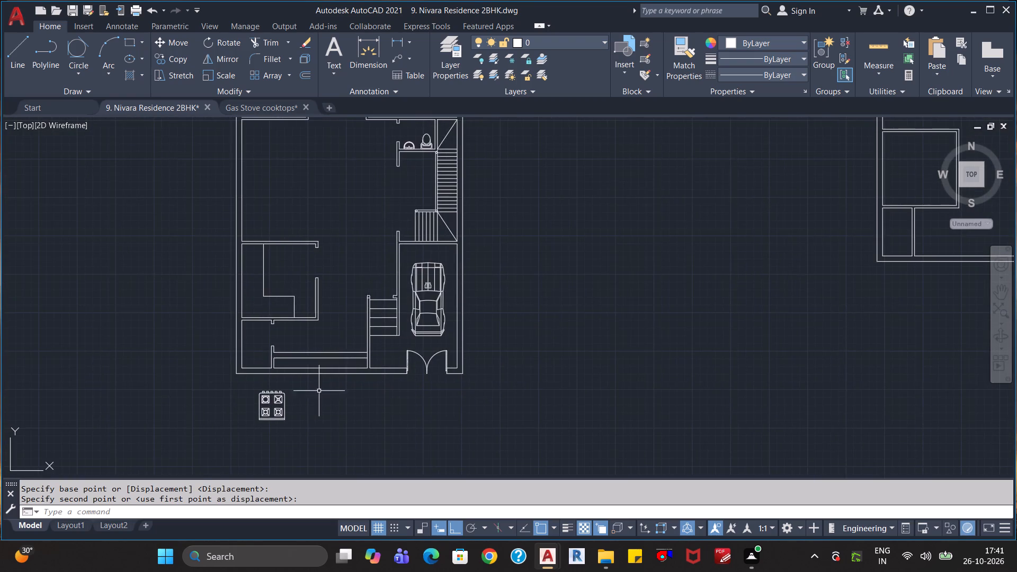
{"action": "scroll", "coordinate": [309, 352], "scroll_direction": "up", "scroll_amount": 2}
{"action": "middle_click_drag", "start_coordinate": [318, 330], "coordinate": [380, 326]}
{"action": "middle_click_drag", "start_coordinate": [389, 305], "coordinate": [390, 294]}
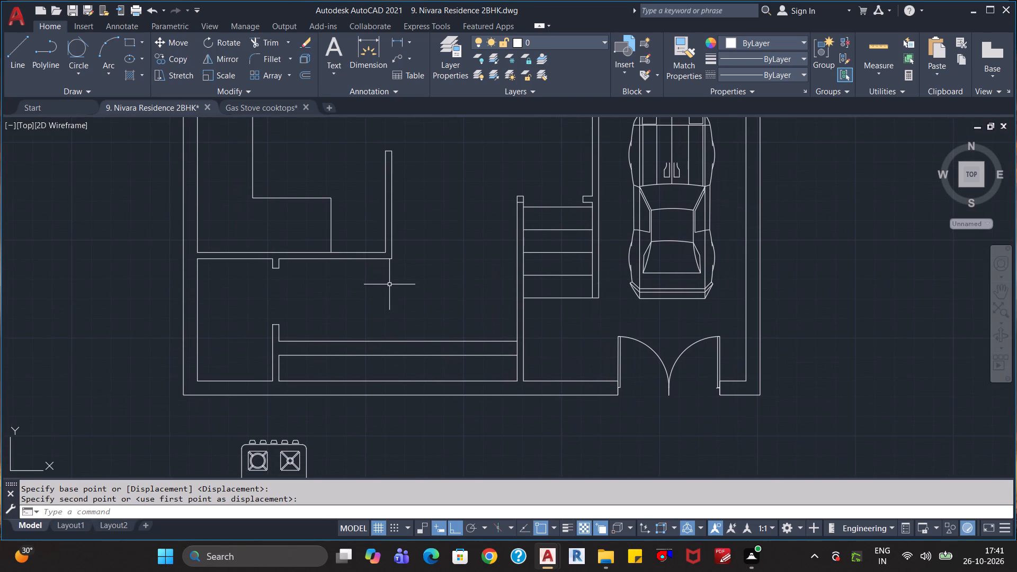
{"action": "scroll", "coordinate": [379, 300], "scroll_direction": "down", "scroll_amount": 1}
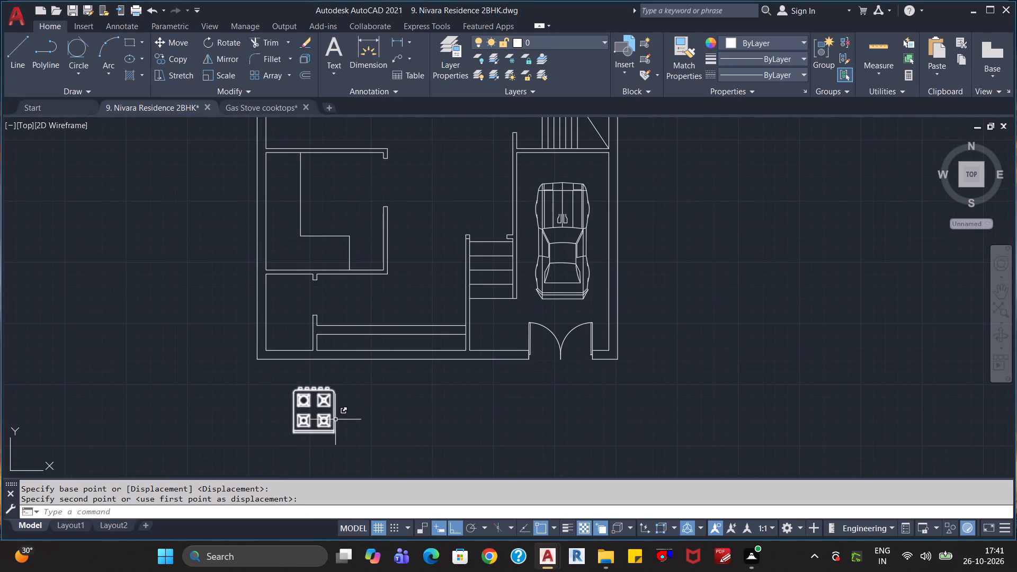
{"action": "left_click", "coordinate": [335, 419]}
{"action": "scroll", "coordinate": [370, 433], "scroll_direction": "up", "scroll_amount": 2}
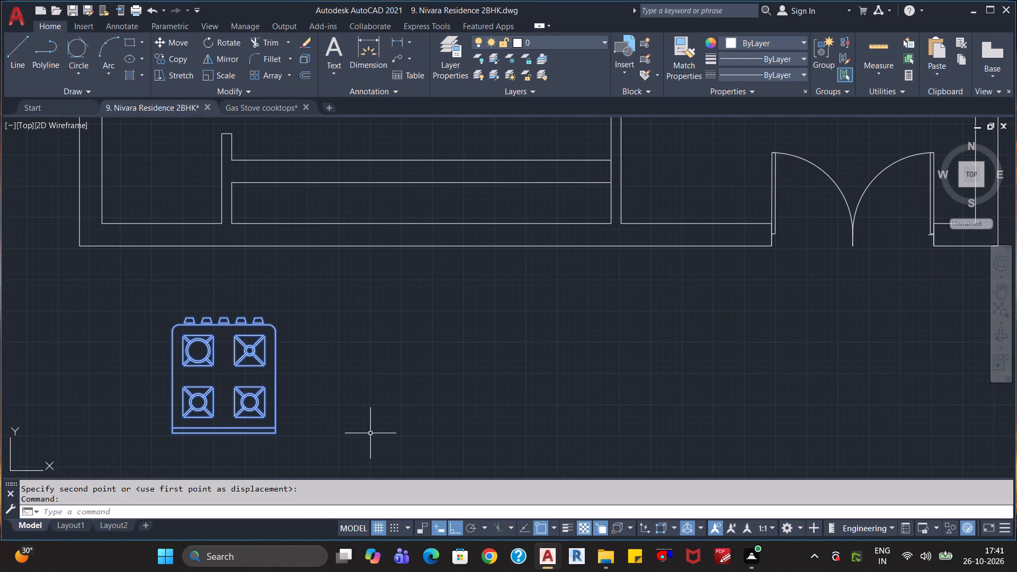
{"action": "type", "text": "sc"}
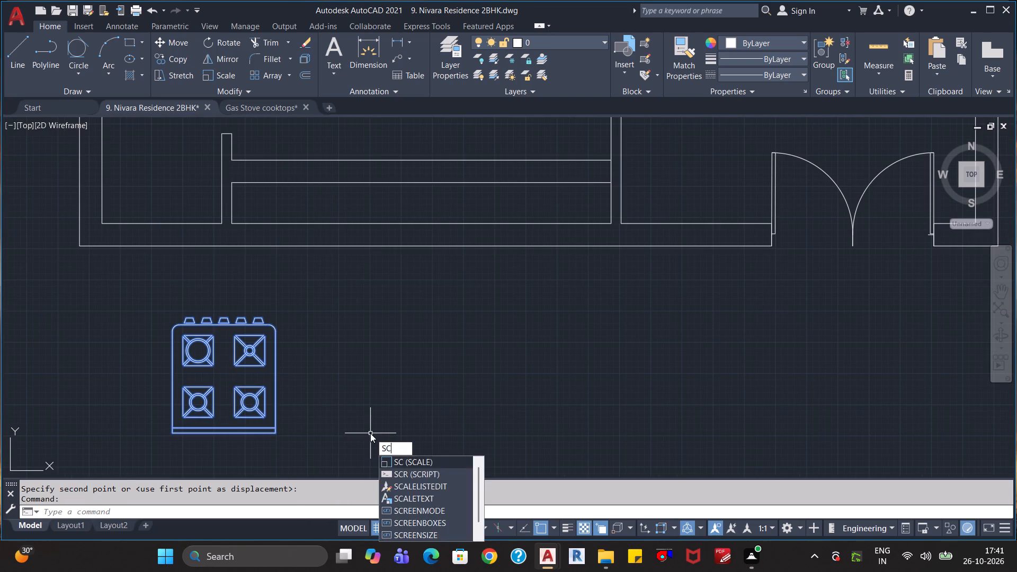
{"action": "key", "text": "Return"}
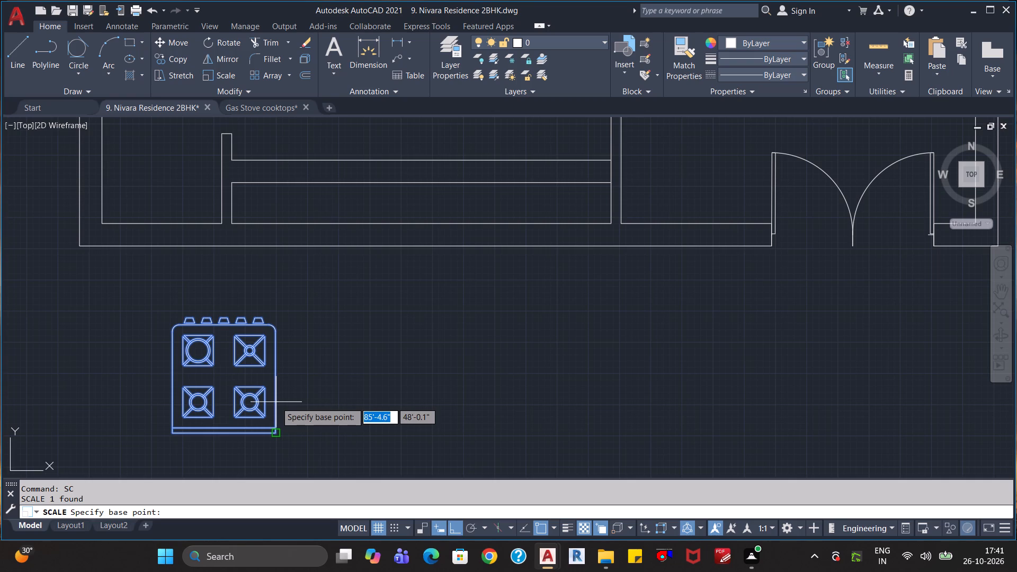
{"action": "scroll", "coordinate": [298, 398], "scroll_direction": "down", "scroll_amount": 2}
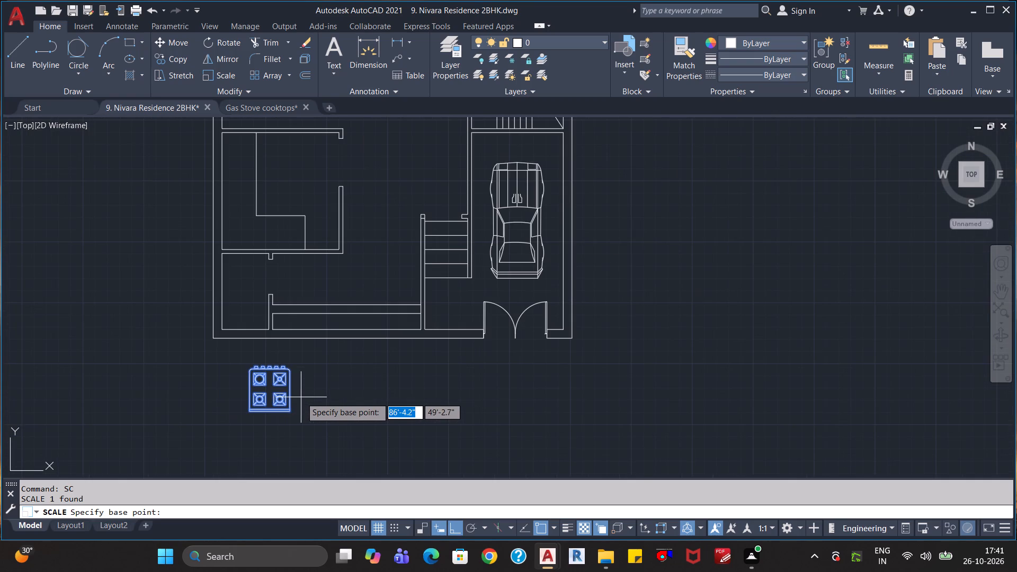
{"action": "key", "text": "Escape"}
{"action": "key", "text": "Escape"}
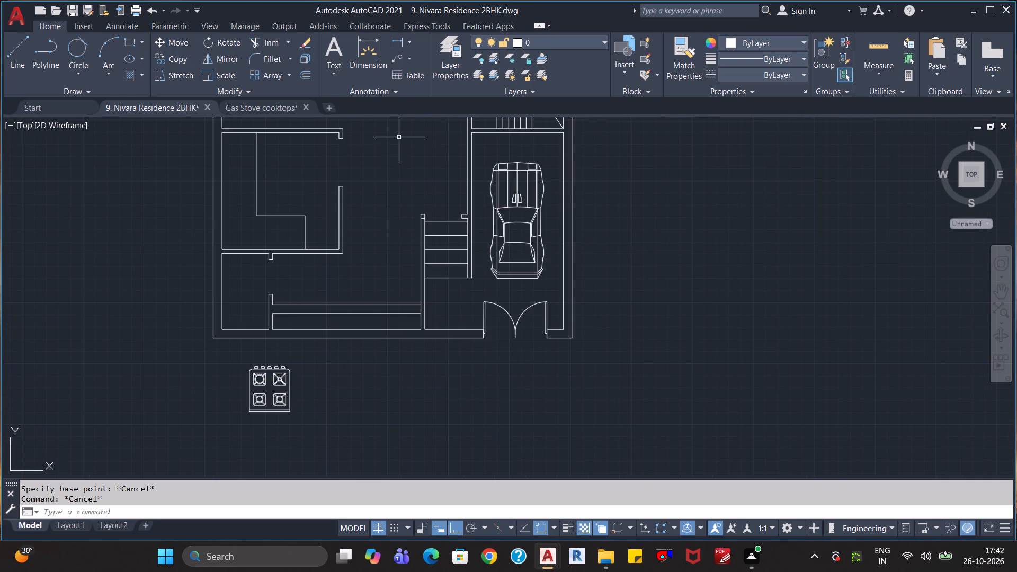
Measure the depth of the kitchen's south counter at its east end with a trial dimension.
{"action": "left_click", "coordinate": [365, 56]}
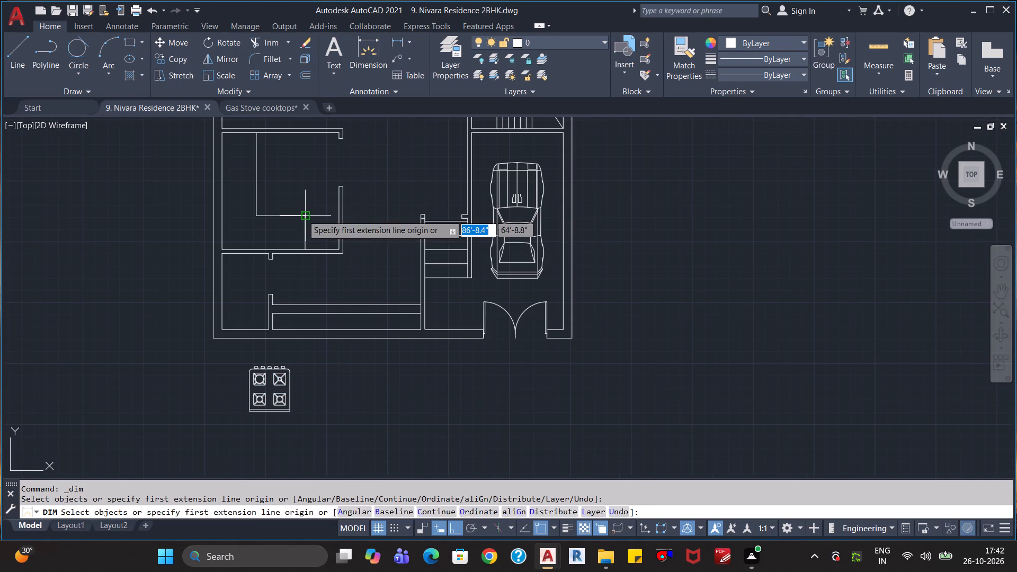
{"action": "left_click", "coordinate": [302, 215]}
{"action": "left_click", "coordinate": [305, 248]}
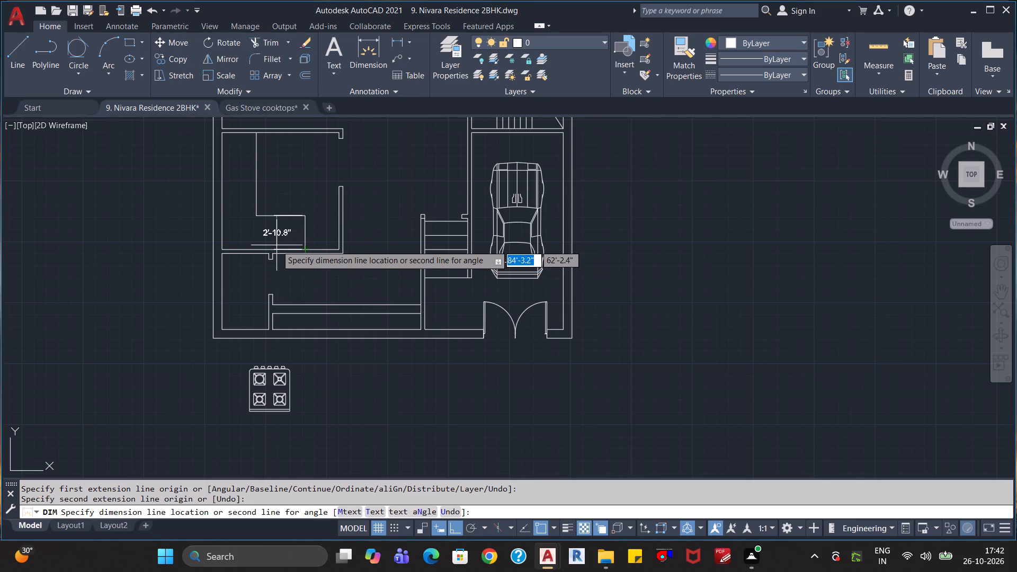
{"action": "key", "text": "Escape"}
{"action": "key", "text": "Escape"}
Scale the Gas Stove block by reference from its southeast corner so its straight east side becomes 2'10" long.
{"action": "scroll", "coordinate": [320, 376], "scroll_direction": "up", "scroll_amount": 2}
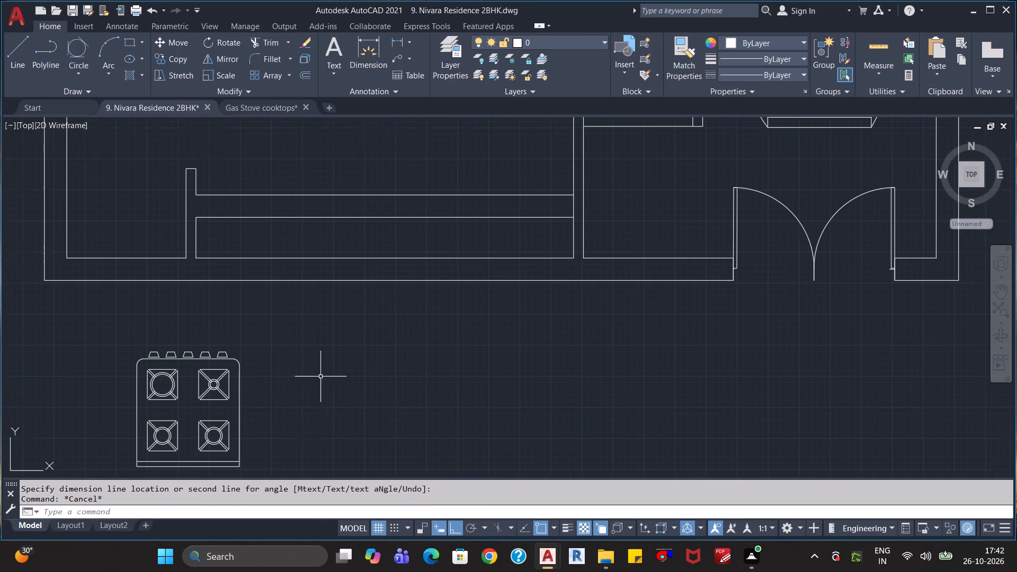
{"action": "scroll", "coordinate": [300, 382], "scroll_direction": "down", "scroll_amount": 1}
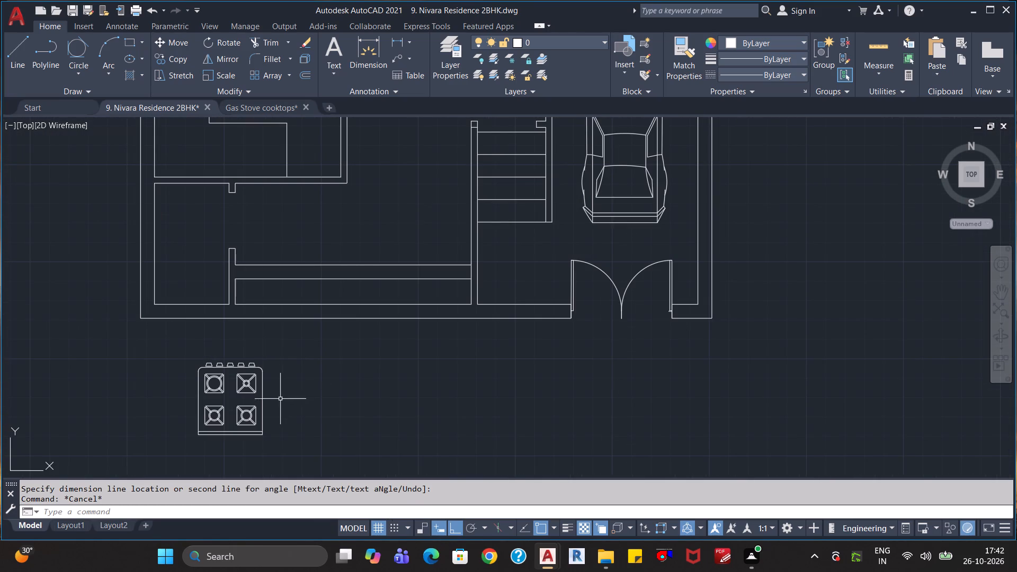
{"action": "scroll", "coordinate": [271, 439], "scroll_direction": "up", "scroll_amount": 2}
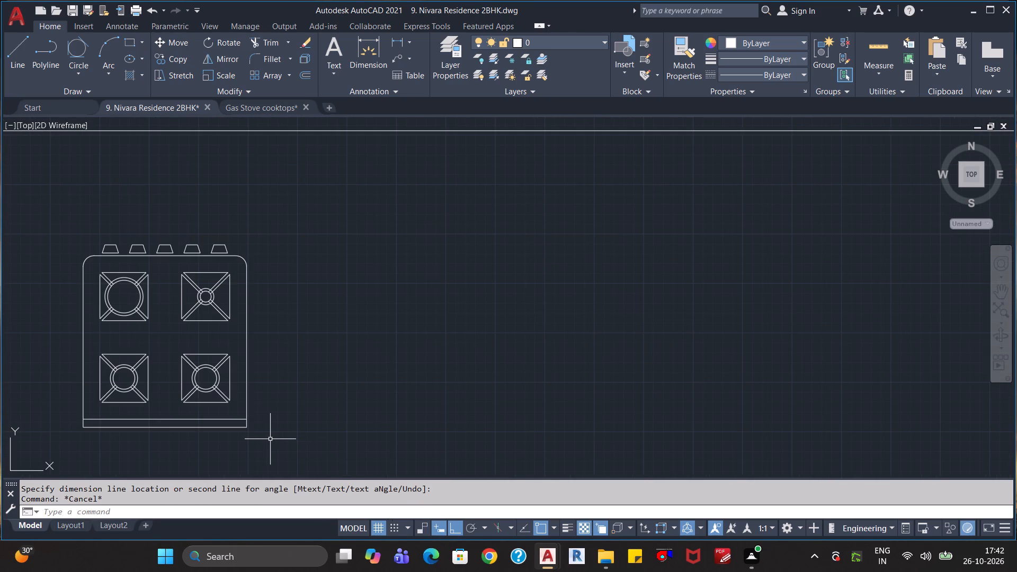
{"action": "left_click", "coordinate": [255, 428]}
{"action": "left_click", "coordinate": [213, 397]}
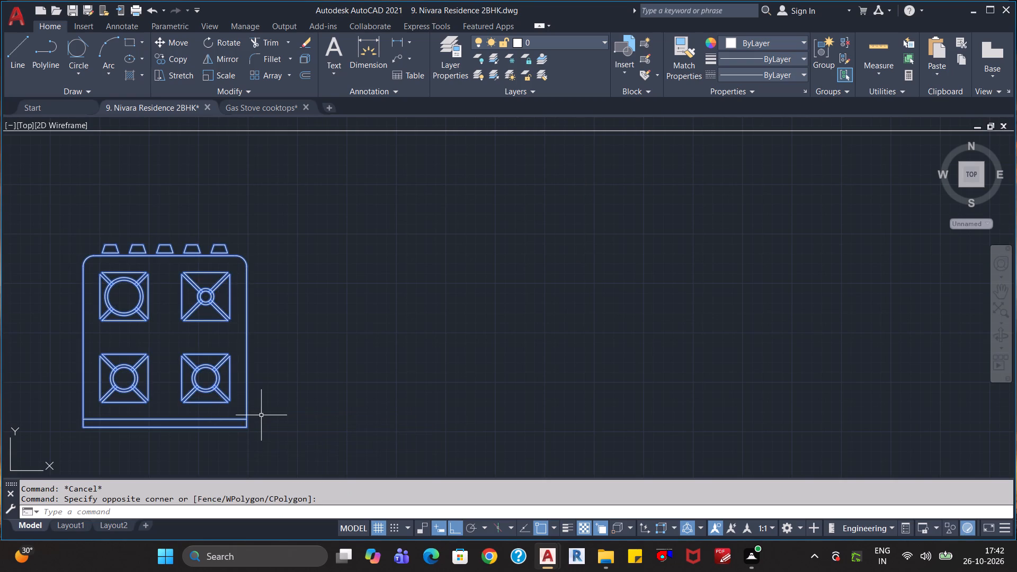
{"action": "key", "text": "s"}
{"action": "key", "text": "c"}
{"action": "key", "text": "Return"}
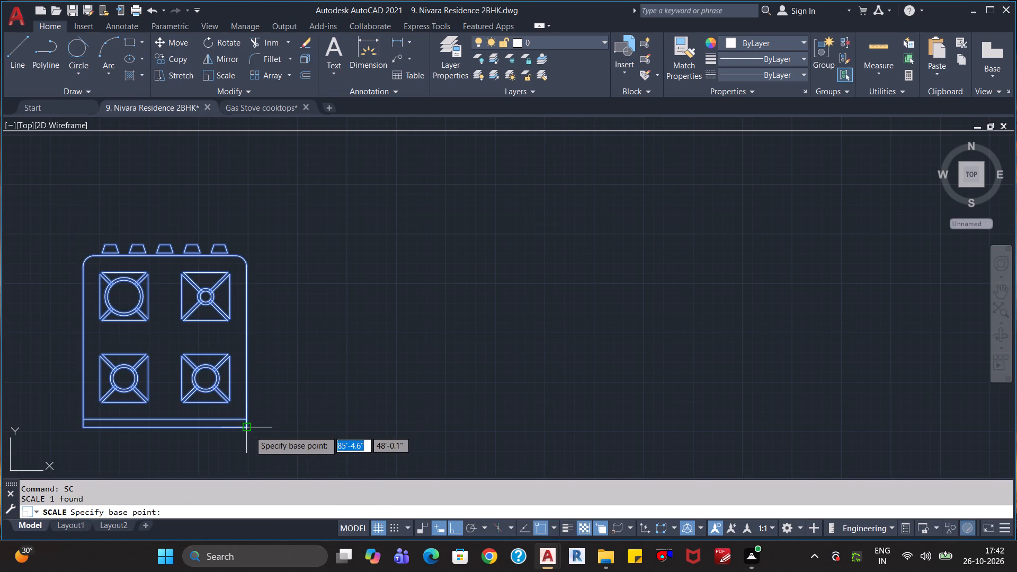
{"action": "left_click", "coordinate": [249, 431]}
{"action": "key", "text": "r"}
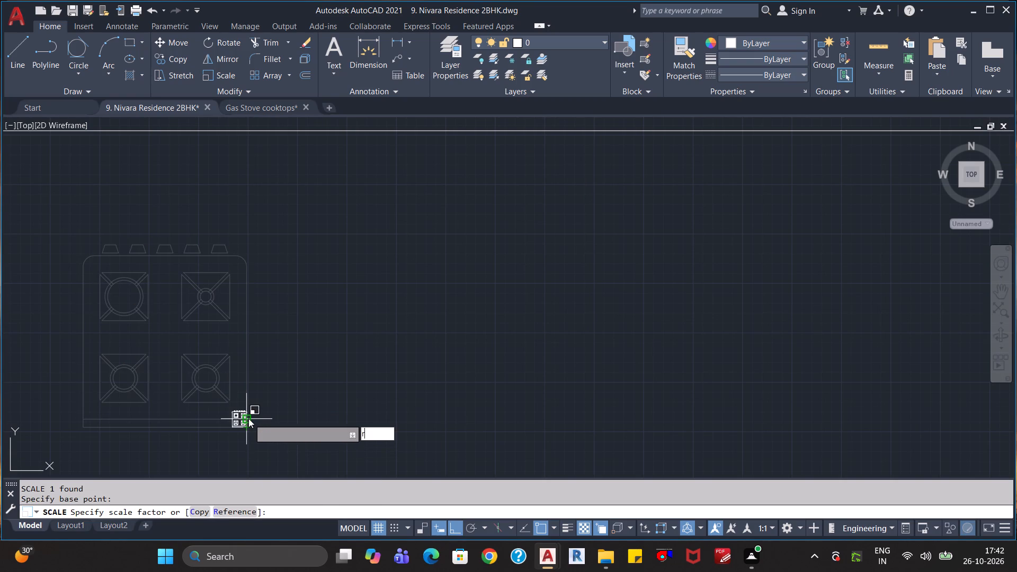
{"action": "key", "text": "Return"}
{"action": "left_click", "coordinate": [248, 426]}
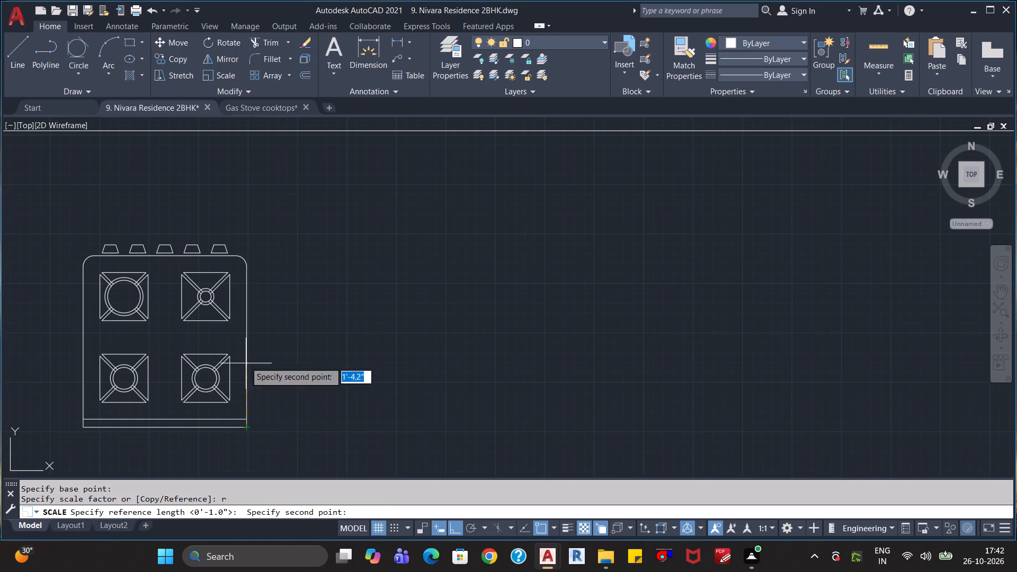
{"action": "left_click", "coordinate": [245, 268]}
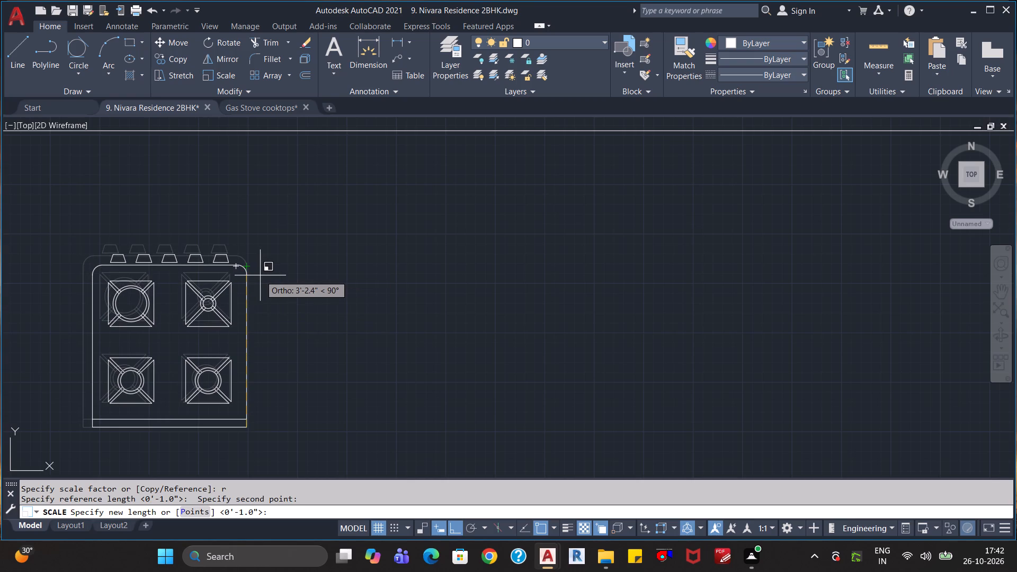
{"action": "key", "text": "2"}
{"action": "key", "text": "apostrophe"}
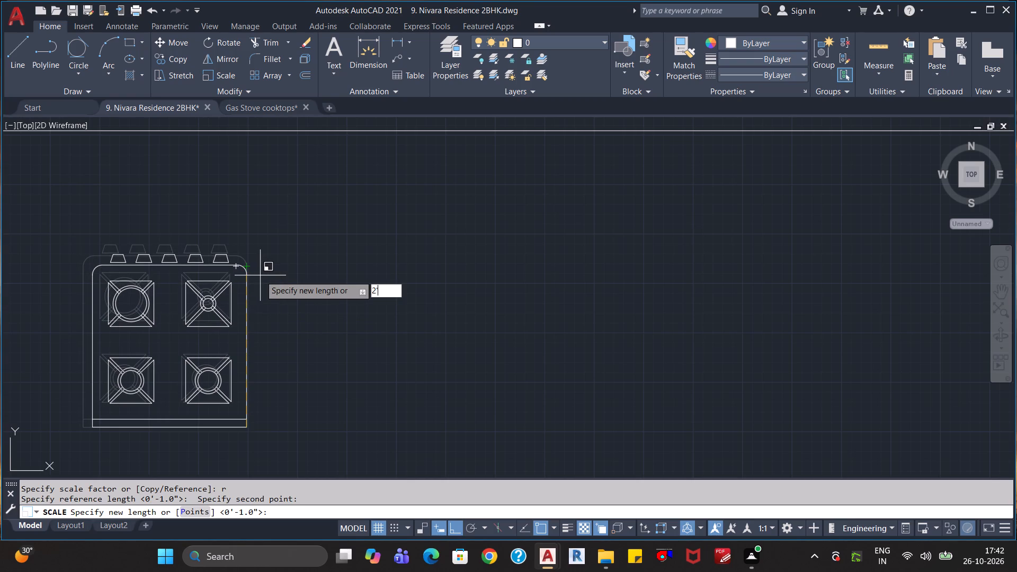
{"action": "type", "text": "10"}
{"action": "key", "text": "shift+quotedbl"}
{"action": "key", "text": "Return"}
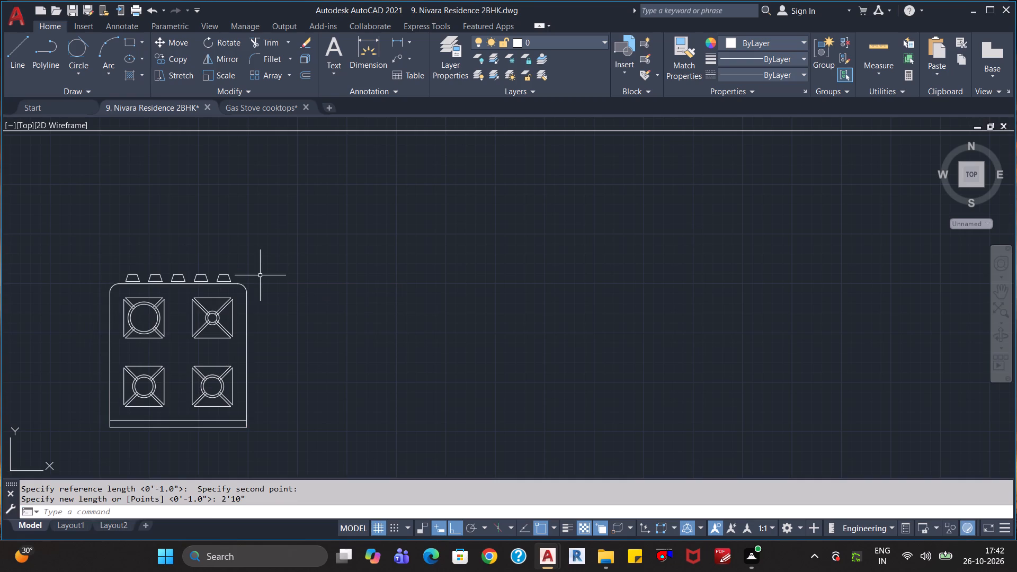
{"action": "scroll", "coordinate": [277, 303], "scroll_direction": "down", "scroll_amount": 1}
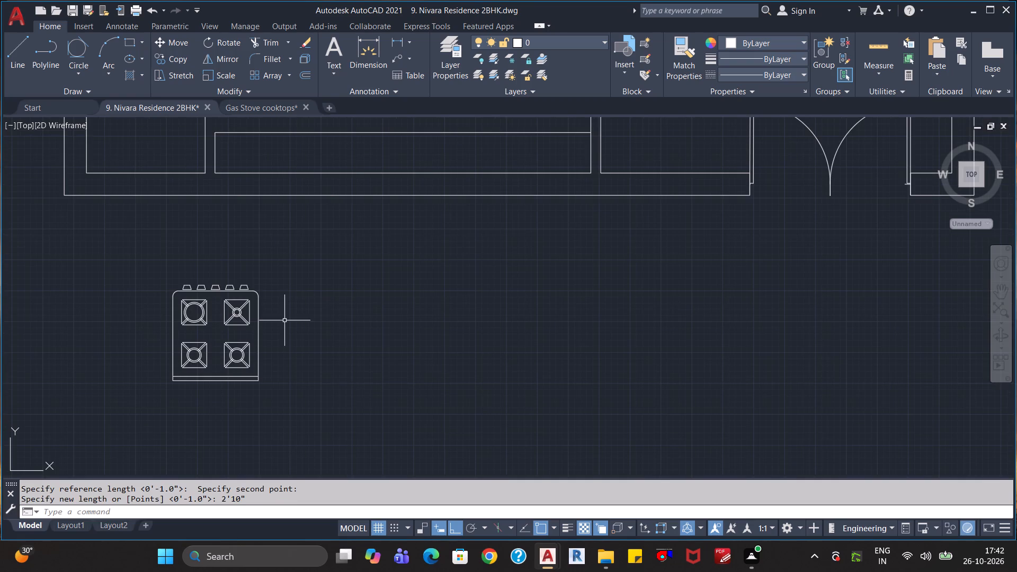
{"action": "key", "text": "Escape"}
{"action": "key", "text": "Escape"}
{"action": "key", "text": "Escape"}
Move the Gas Stove block by its southeast corner onto the southeast corner of the kitchen counter, against the south wall.
{"action": "left_click", "coordinate": [234, 361]}
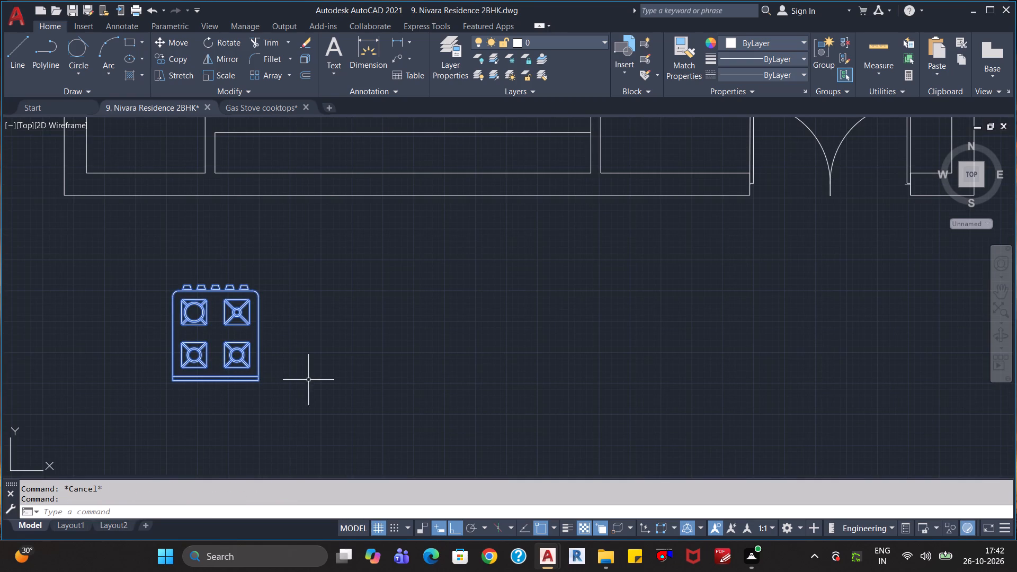
{"action": "key", "text": "m"}
{"action": "key", "text": "Return"}
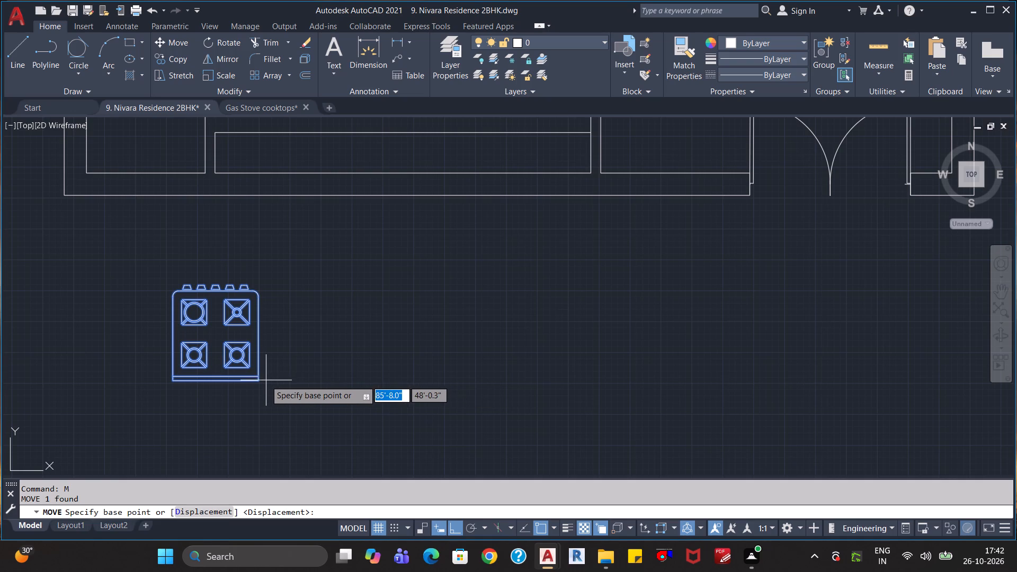
{"action": "left_click", "coordinate": [256, 379]}
{"action": "scroll", "coordinate": [337, 341], "scroll_direction": "down", "scroll_amount": 2}
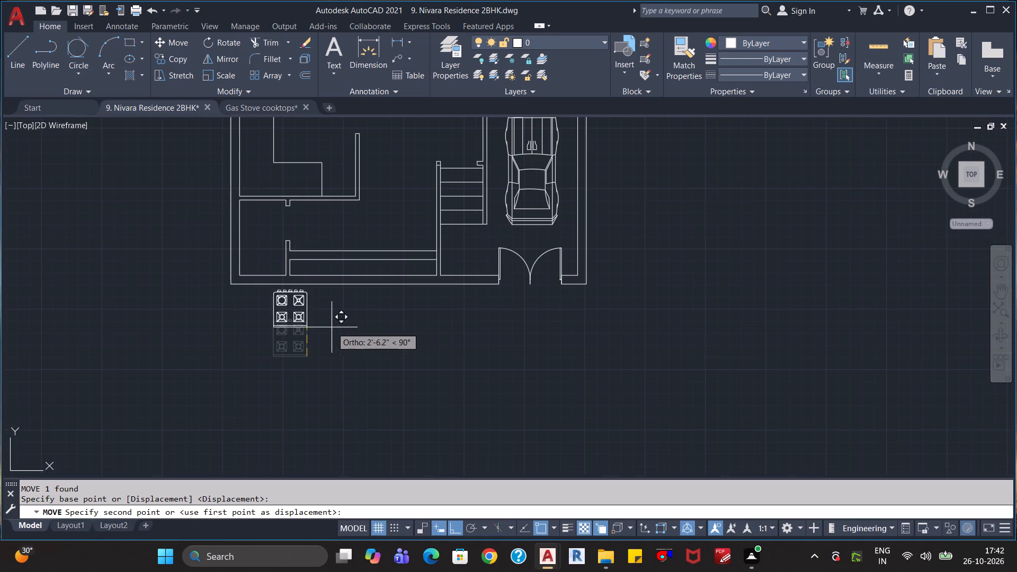
{"action": "left_click", "coordinate": [321, 194]}
{"action": "key", "text": "Escape"}
{"action": "key", "text": "Escape"}
{"action": "key", "text": "Escape"}
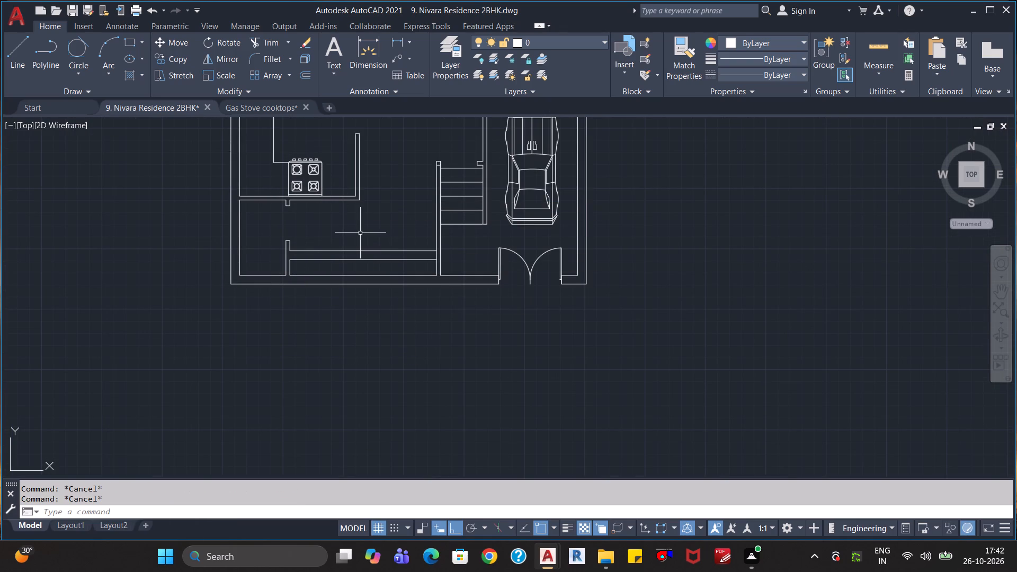
Trim the kitchen counter's front edge between the counter's inside corner and the west side of the gas stove.
{"action": "scroll", "coordinate": [360, 234], "scroll_direction": "down", "scroll_amount": 1}
{"action": "scroll", "coordinate": [347, 203], "scroll_direction": "up", "scroll_amount": 3}
{"action": "middle_click_drag", "start_coordinate": [342, 193], "coordinate": [361, 255]}
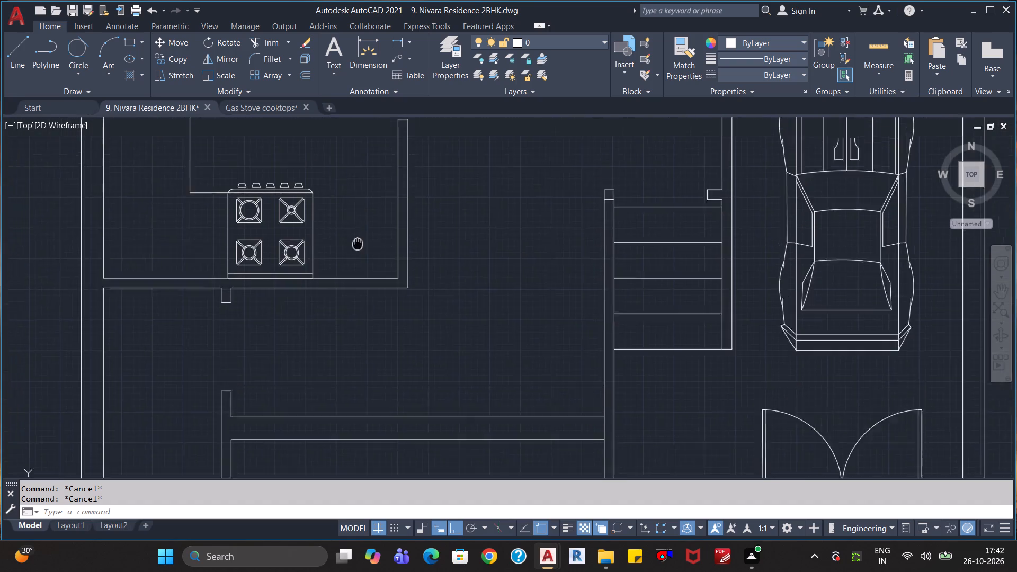
{"action": "middle_click_drag", "start_coordinate": [361, 255], "coordinate": [367, 282]}
{"action": "scroll", "coordinate": [349, 273], "scroll_direction": "up", "scroll_amount": 2}
{"action": "middle_click_drag", "start_coordinate": [341, 258], "coordinate": [408, 346]}
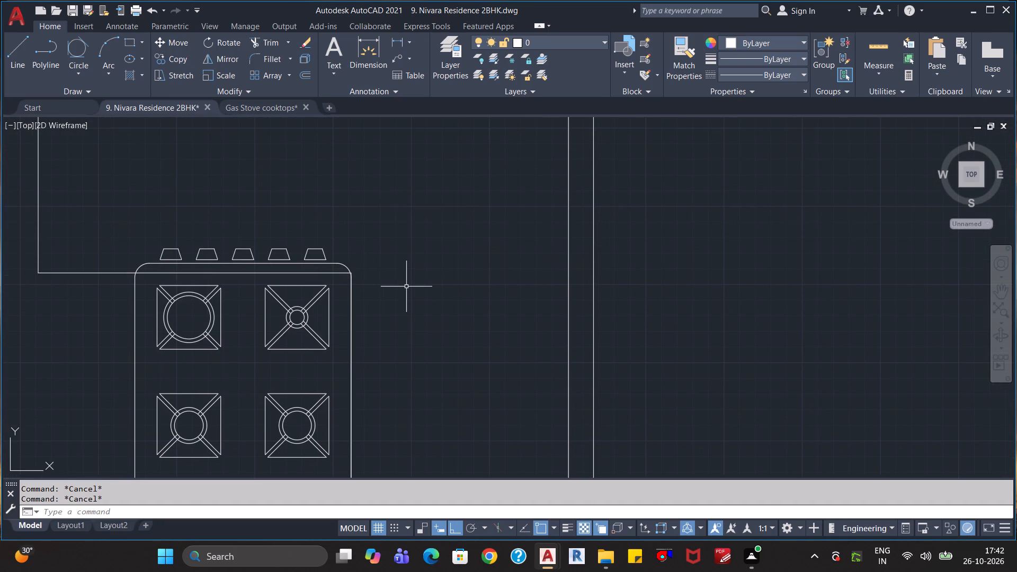
{"action": "scroll", "coordinate": [410, 286], "scroll_direction": "down", "scroll_amount": 1}
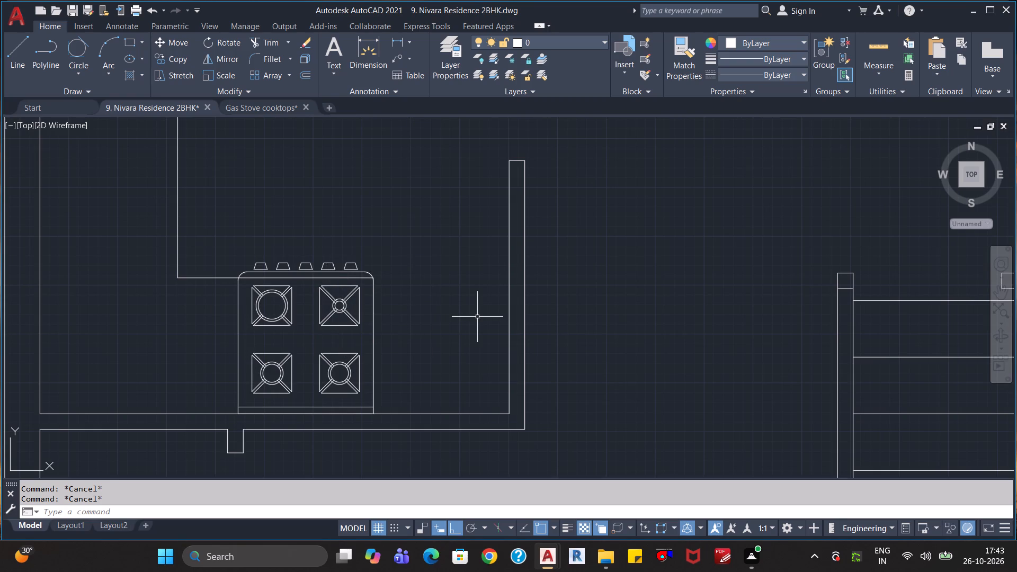
{"action": "type", "text": "tr"}
{"action": "key", "text": "Return"}
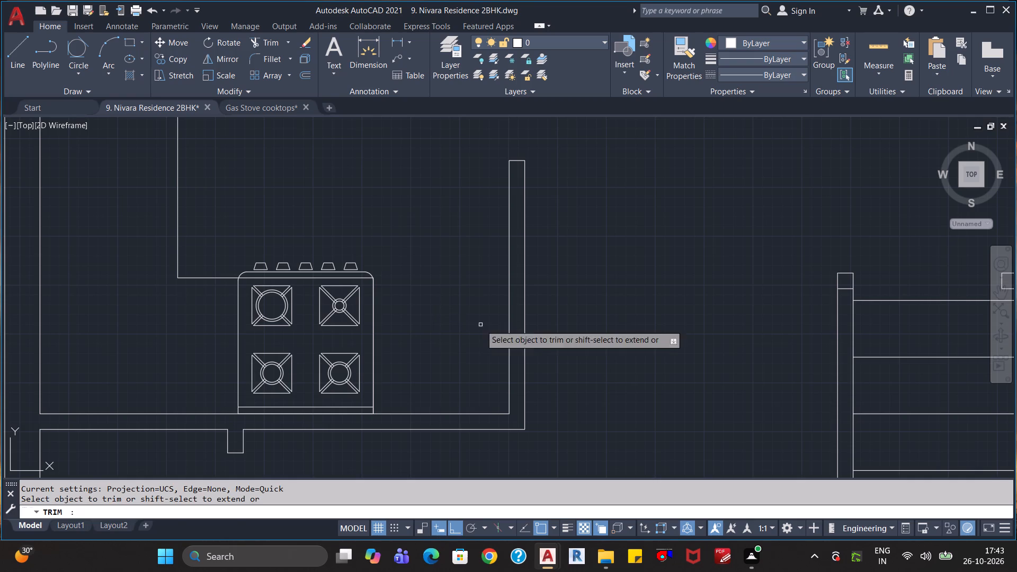
{"action": "left_click", "coordinate": [218, 279]}
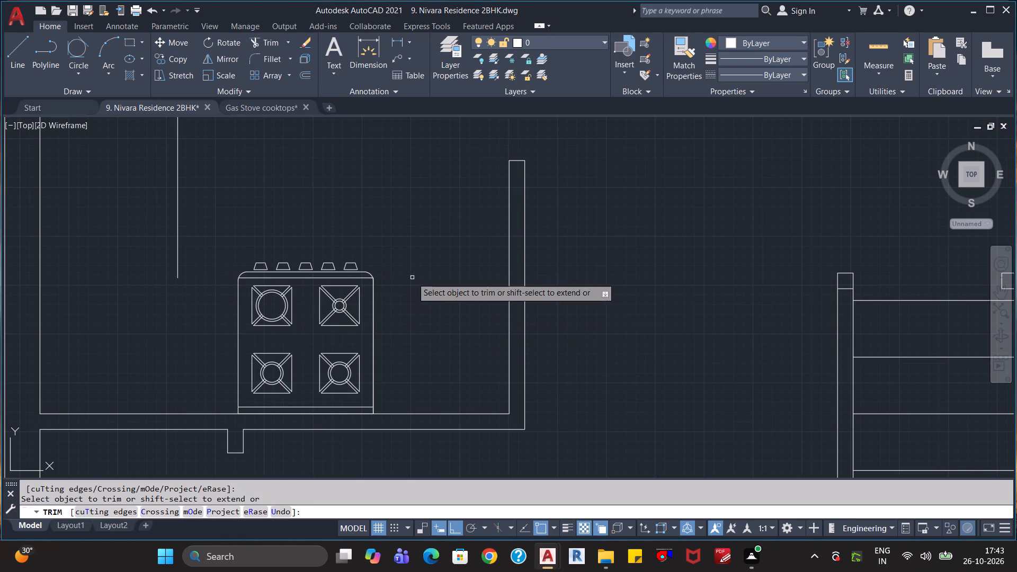
{"action": "key", "text": "Escape"}
{"action": "key", "text": "Escape"}
{"action": "key", "text": "Escape"}
Load all available linetypes from acad.lin into the drawing, reloading every one that is already present.
{"action": "left_click", "coordinate": [352, 277]}
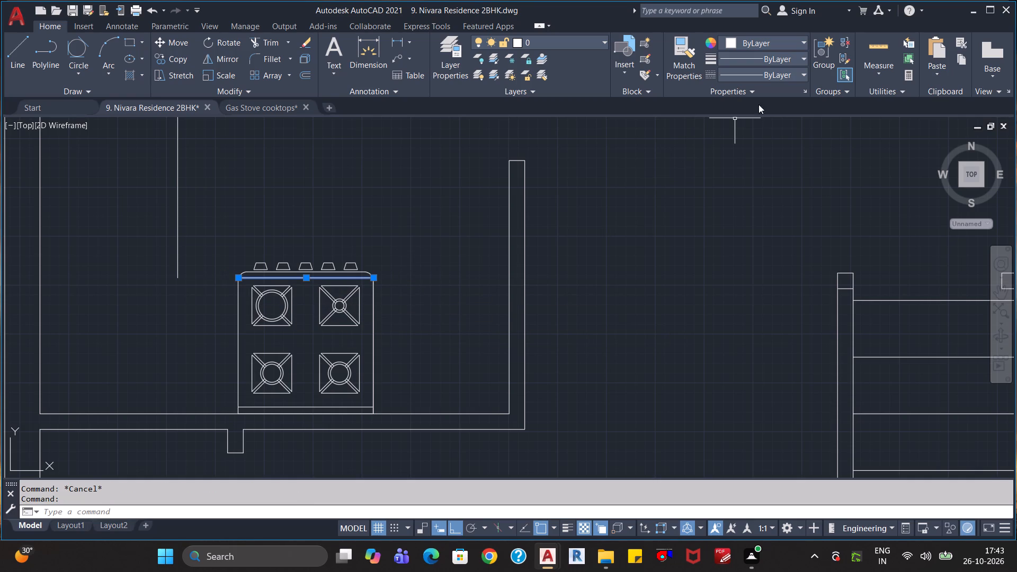
{"action": "left_click", "coordinate": [778, 74]}
{"action": "left_click", "coordinate": [734, 153]}
{"action": "left_click", "coordinate": [372, 166]}
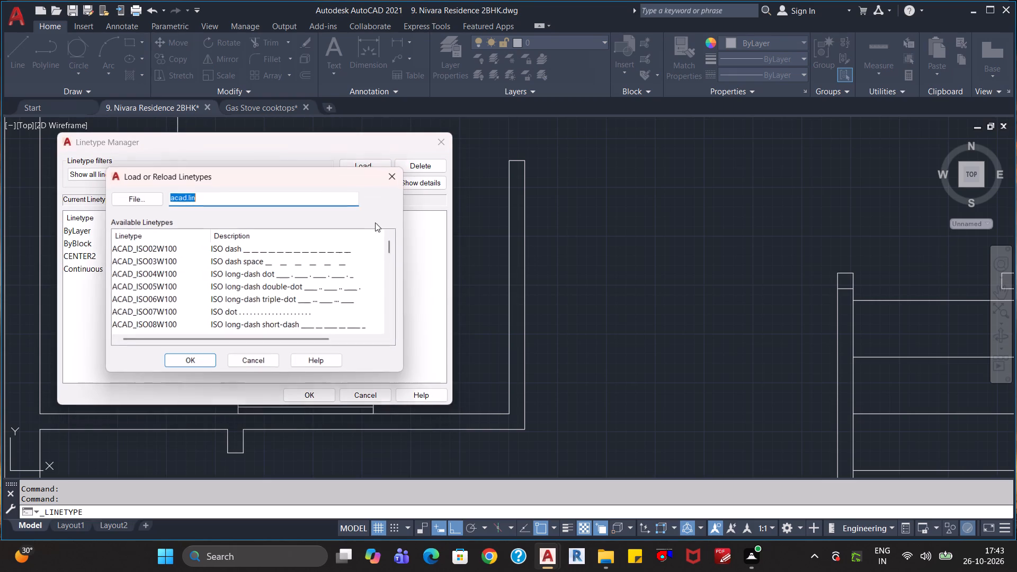
{"action": "left_click", "coordinate": [356, 266]}
{"action": "key", "text": "ctrl+a"}
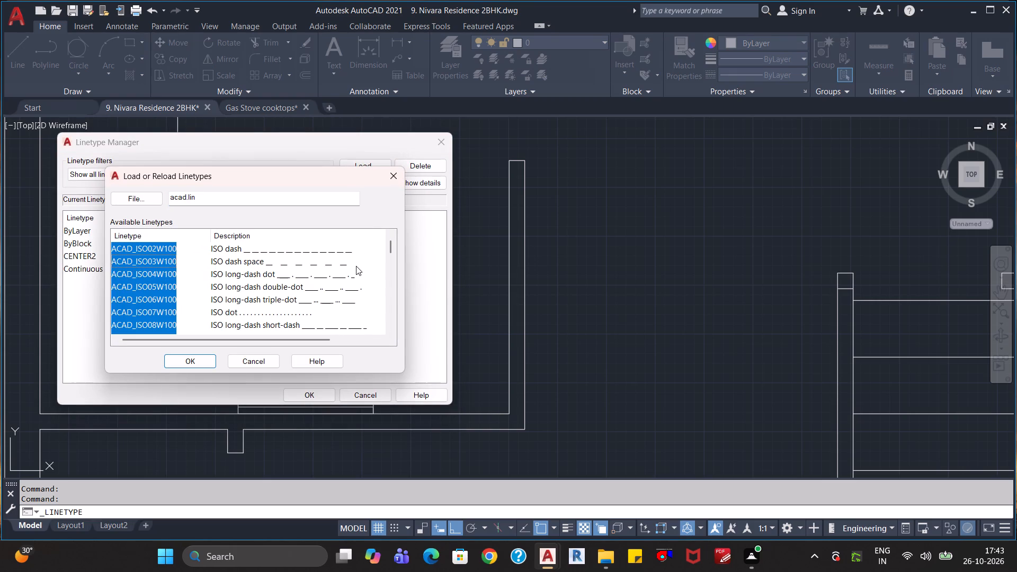
{"action": "key", "text": "Return"}
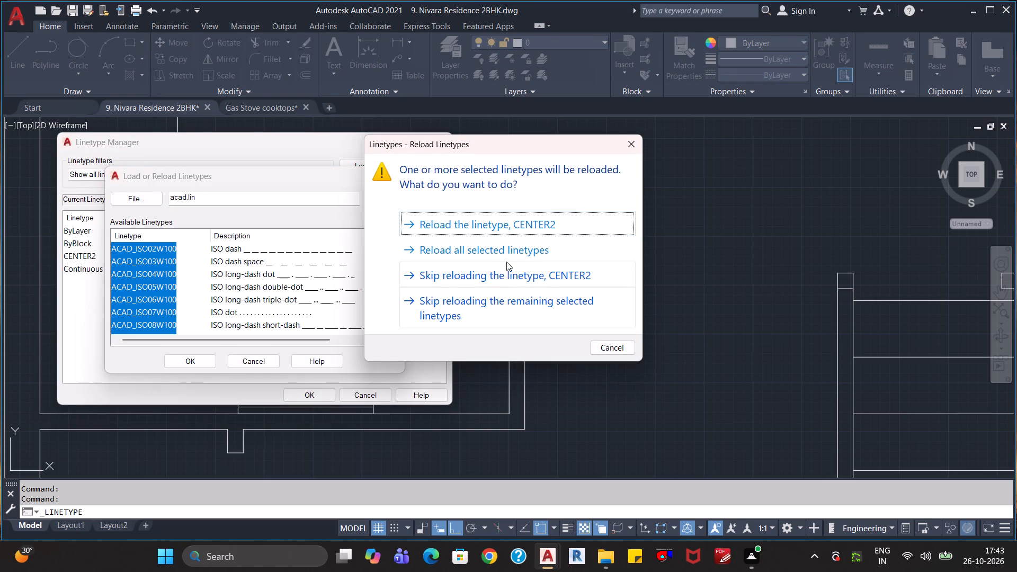
{"action": "left_click", "coordinate": [512, 249]}
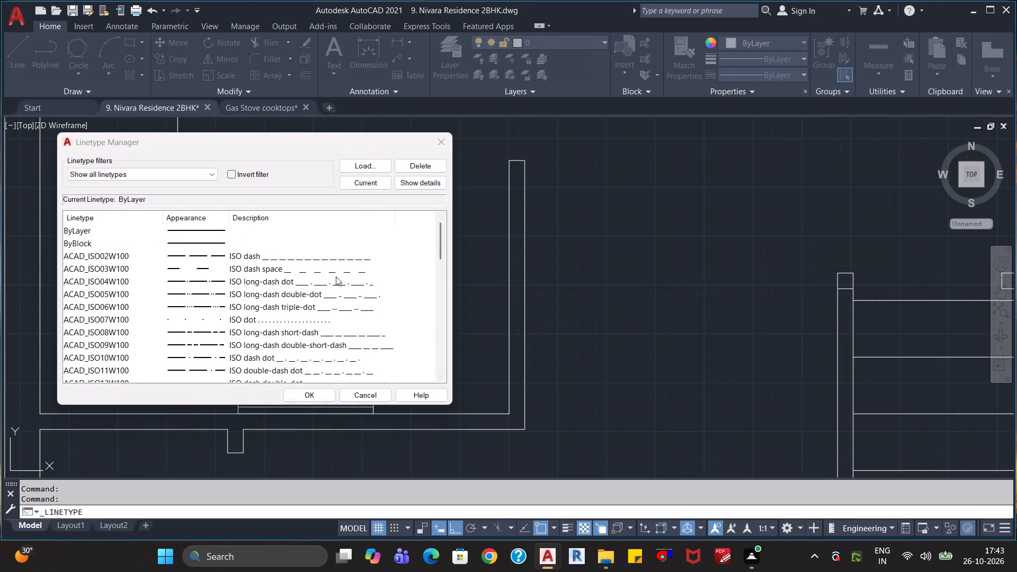
{"action": "scroll", "coordinate": [333, 281], "scroll_direction": "down", "scroll_amount": 4}
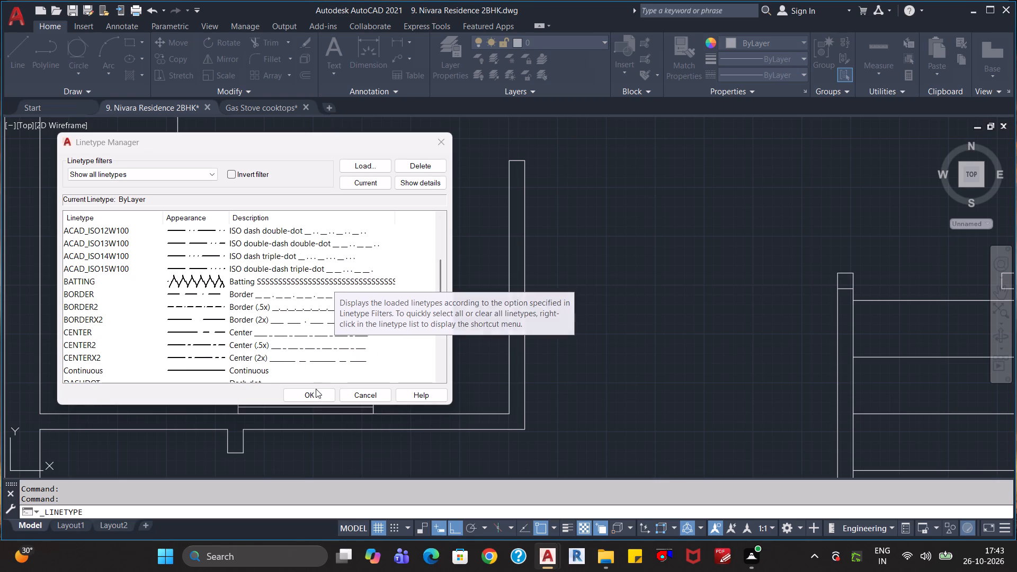
{"action": "left_click", "coordinate": [316, 391]}
Assign a dashed linetype to the counter edge segment that crosses the gas stove.
{"action": "left_click", "coordinate": [319, 276]}
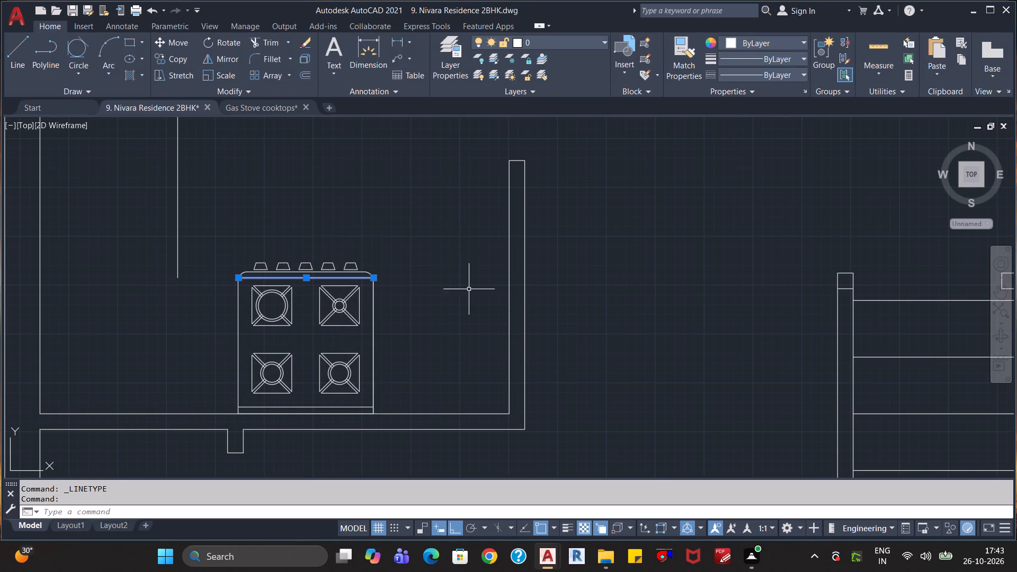
{"action": "left_click", "coordinate": [772, 77]}
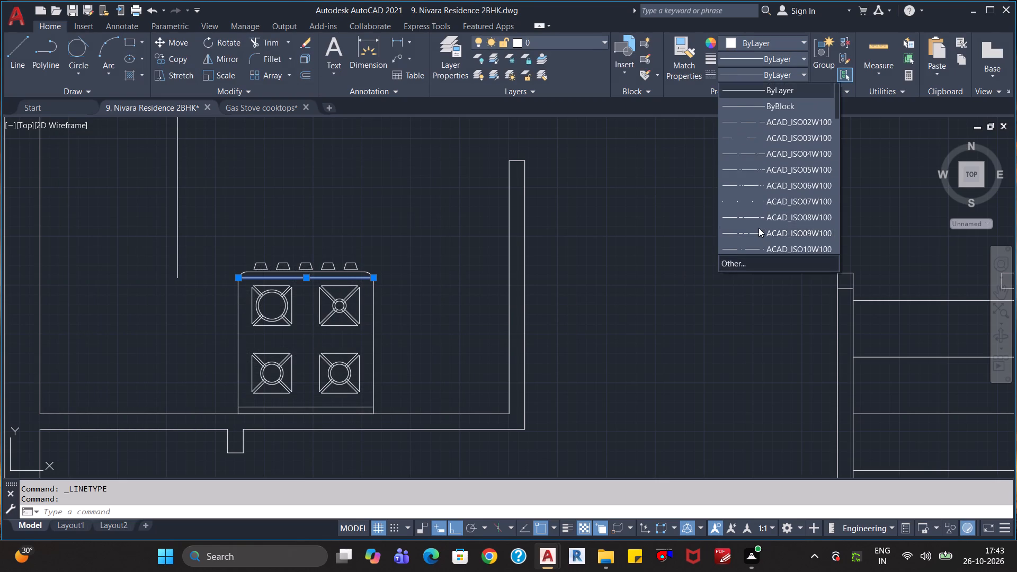
{"action": "scroll", "coordinate": [772, 195], "scroll_direction": "down", "scroll_amount": 11}
{"action": "scroll", "coordinate": [772, 195], "scroll_direction": "up", "scroll_amount": 3}
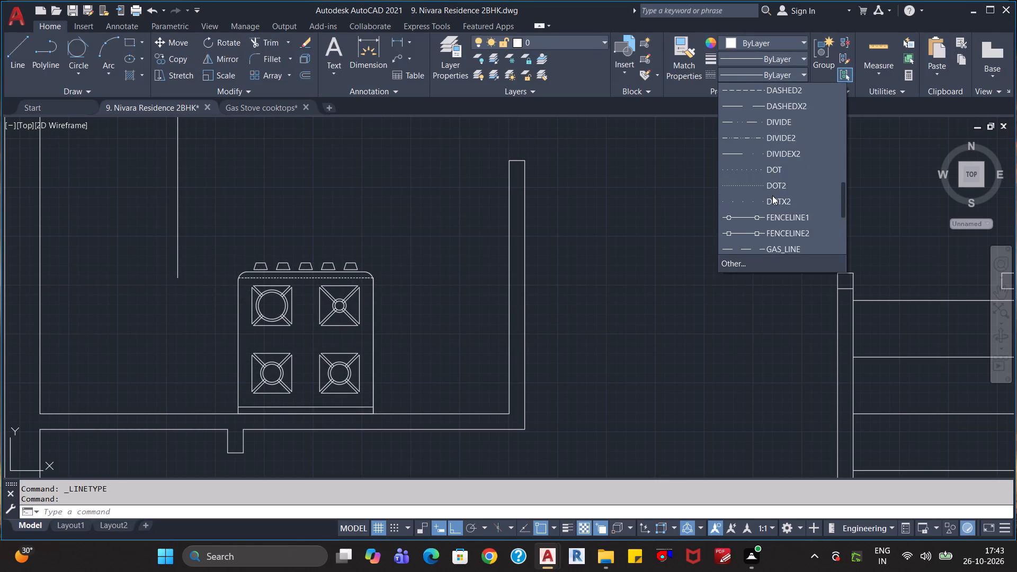
{"action": "left_click", "coordinate": [775, 126]}
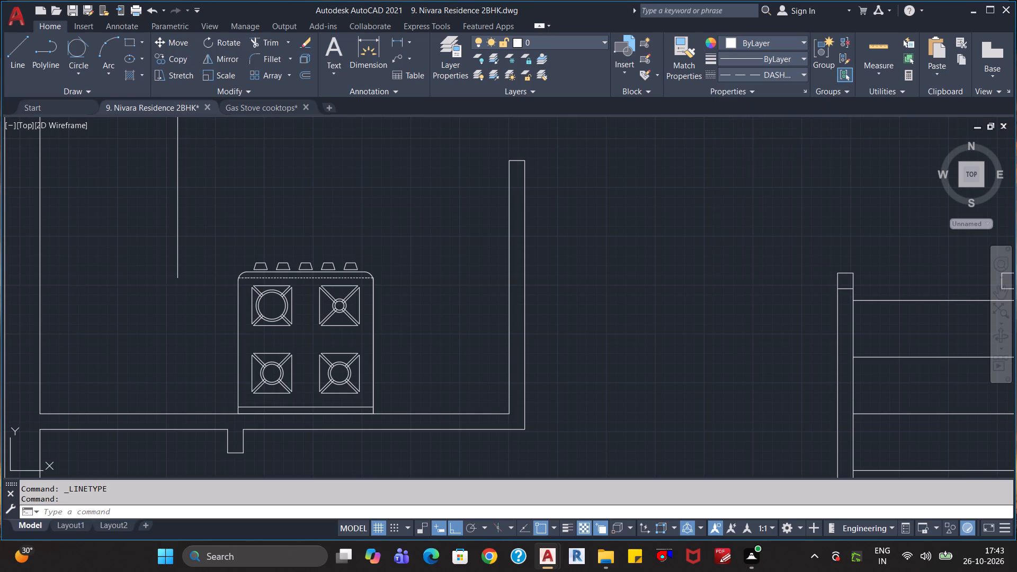
{"action": "key", "text": "Escape"}
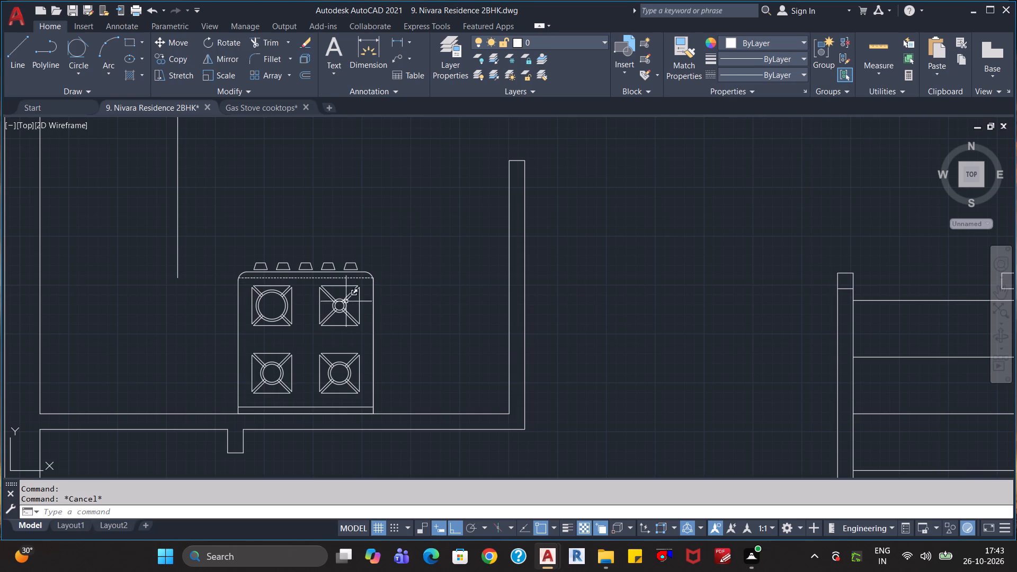
Draw a line from the west end of the dashed counter edge at the stove to the south end of the counter's vertical front edge.
{"action": "key", "text": "l"}
{"action": "key", "text": "Return"}
{"action": "scroll", "coordinate": [245, 285], "scroll_direction": "up", "scroll_amount": 4}
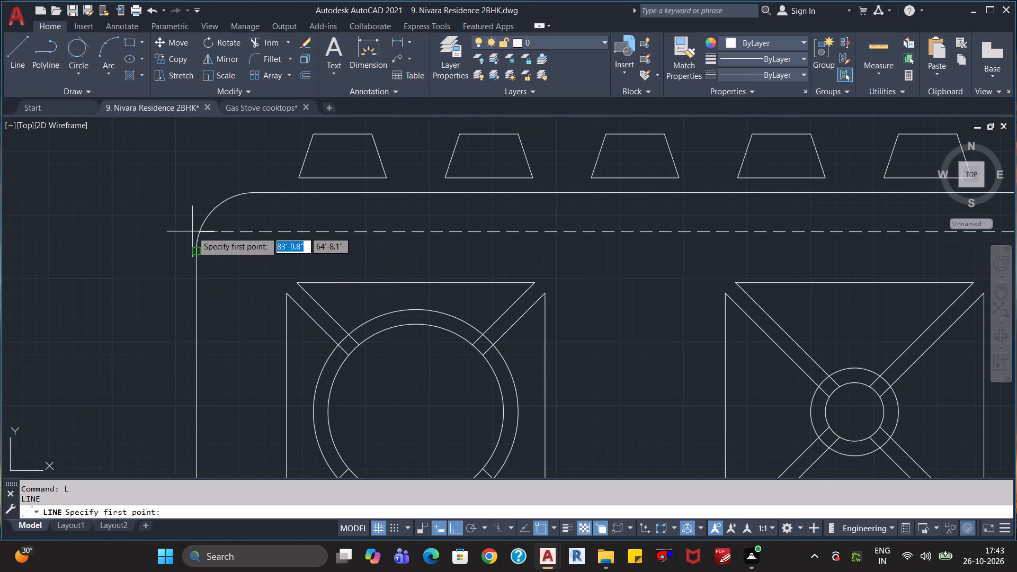
{"action": "left_click", "coordinate": [198, 233]}
{"action": "scroll", "coordinate": [124, 258], "scroll_direction": "down", "scroll_amount": 4}
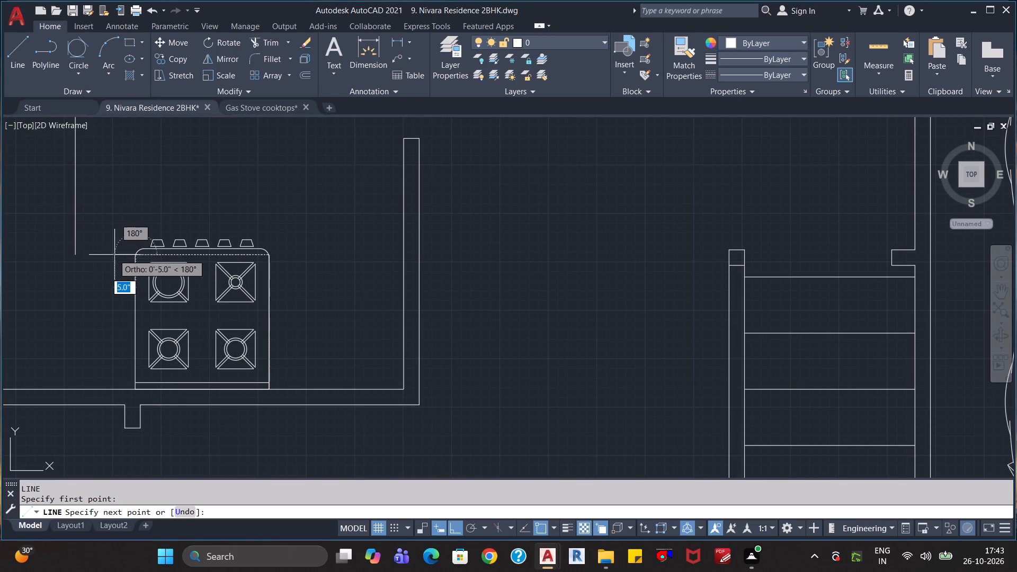
{"action": "left_click", "coordinate": [75, 251]}
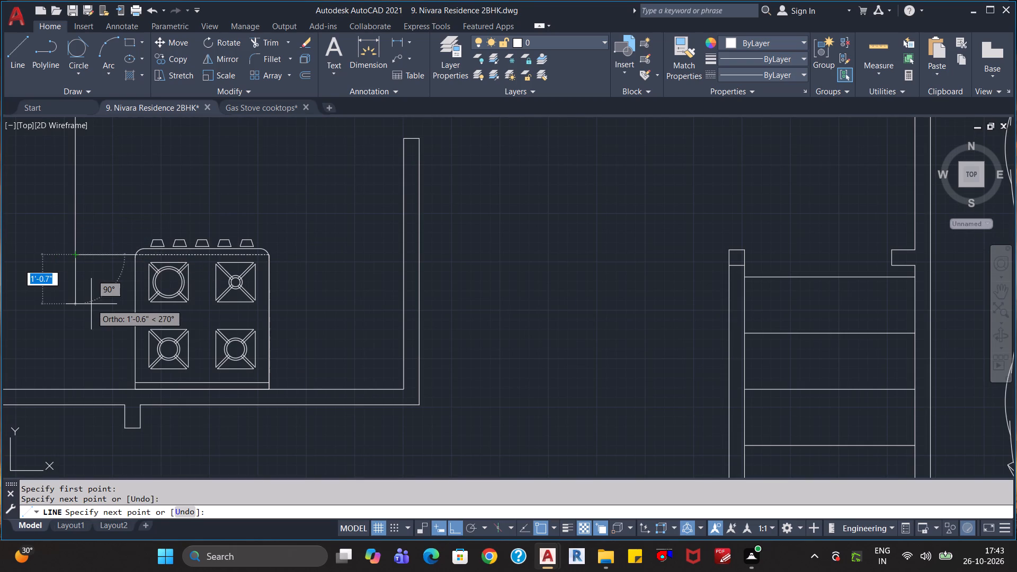
{"action": "key", "text": "Escape"}
Save the Nivara Residence 2BHK drawing.
{"action": "scroll", "coordinate": [91, 306], "scroll_direction": "down", "scroll_amount": 2}
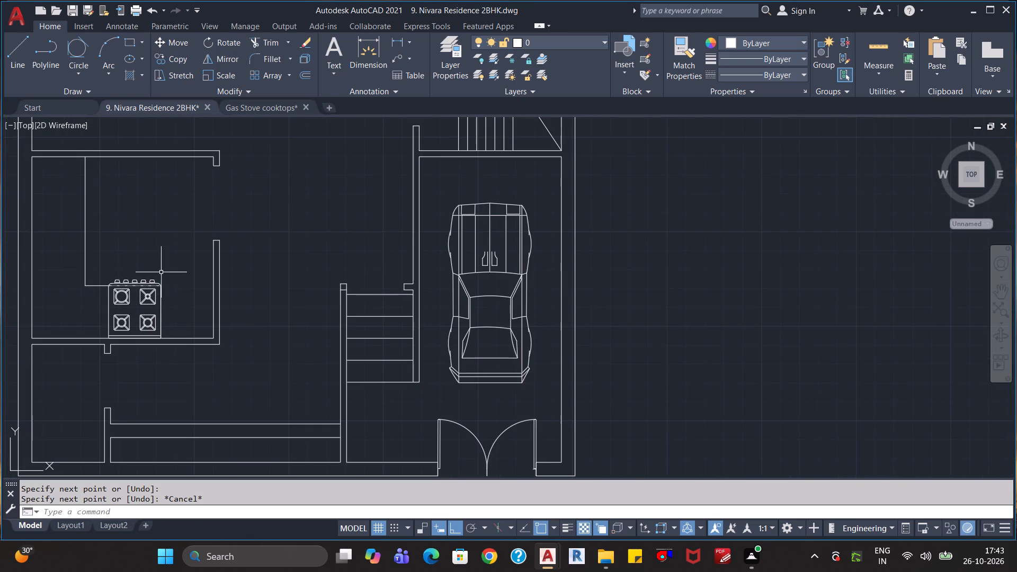
{"action": "middle_click_drag", "start_coordinate": [180, 262], "coordinate": [247, 262]}
{"action": "key", "text": "ctrl+s"}
Look over the floor plan, including the kitchen, parking and staircase areas.
{"action": "scroll", "coordinate": [245, 283], "scroll_direction": "down", "scroll_amount": 1}
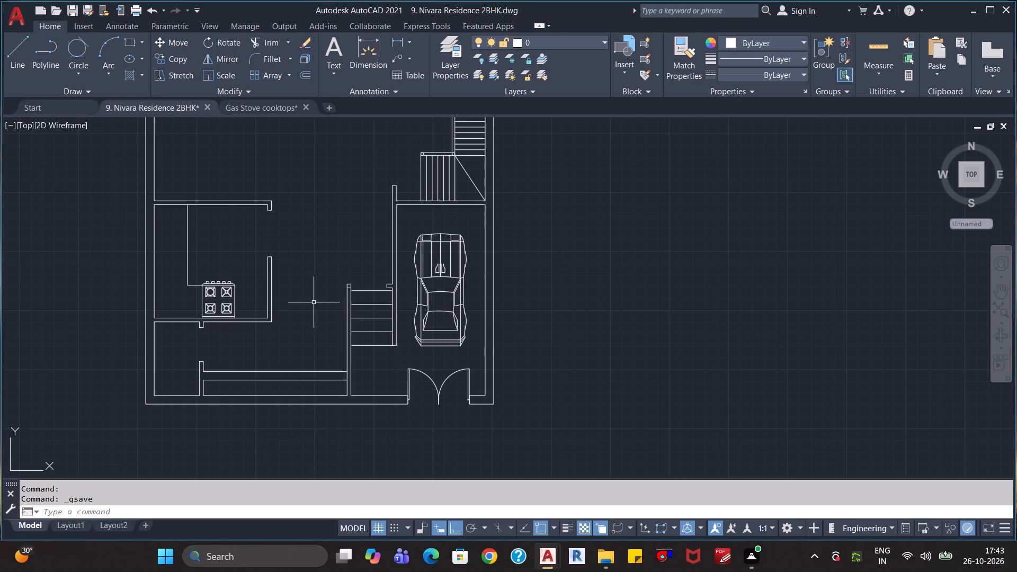
{"action": "scroll", "coordinate": [314, 303], "scroll_direction": "down", "scroll_amount": 1}
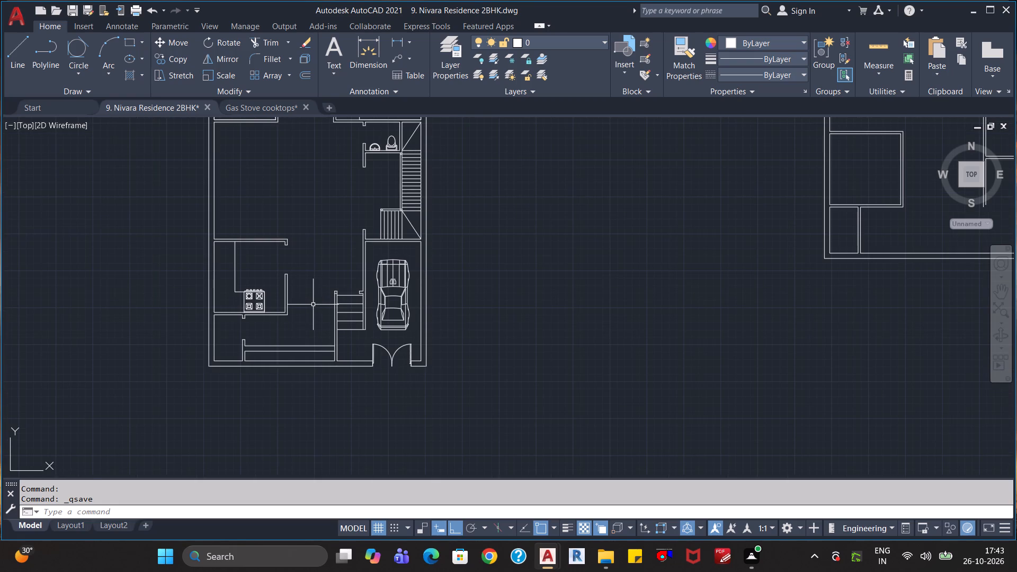
{"action": "key", "text": "Escape"}
{"action": "key", "text": "Escape"}
{"action": "scroll", "coordinate": [471, 331], "scroll_direction": "down", "scroll_amount": 2}
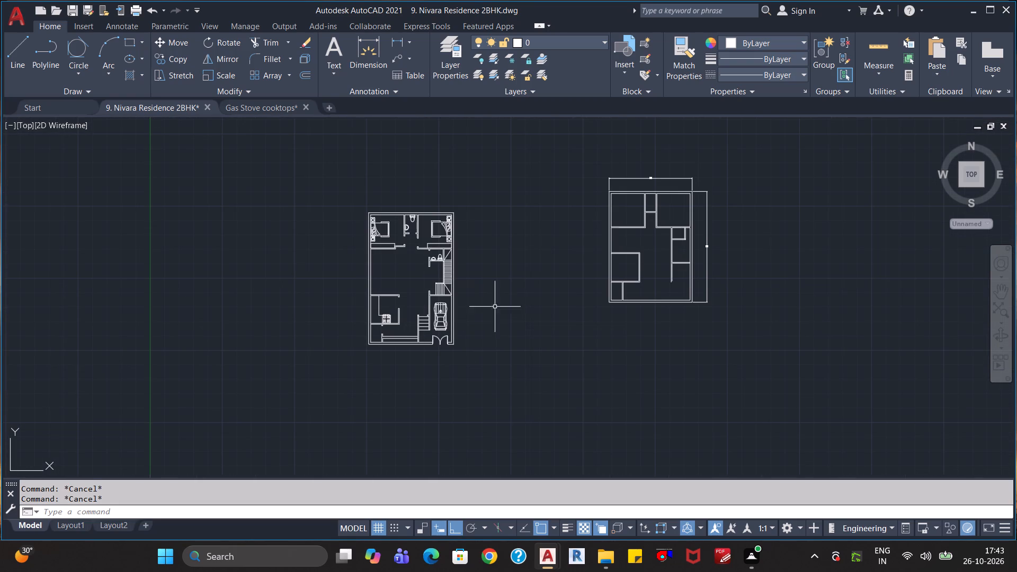
{"action": "middle_click_drag", "start_coordinate": [495, 303], "coordinate": [481, 312]}
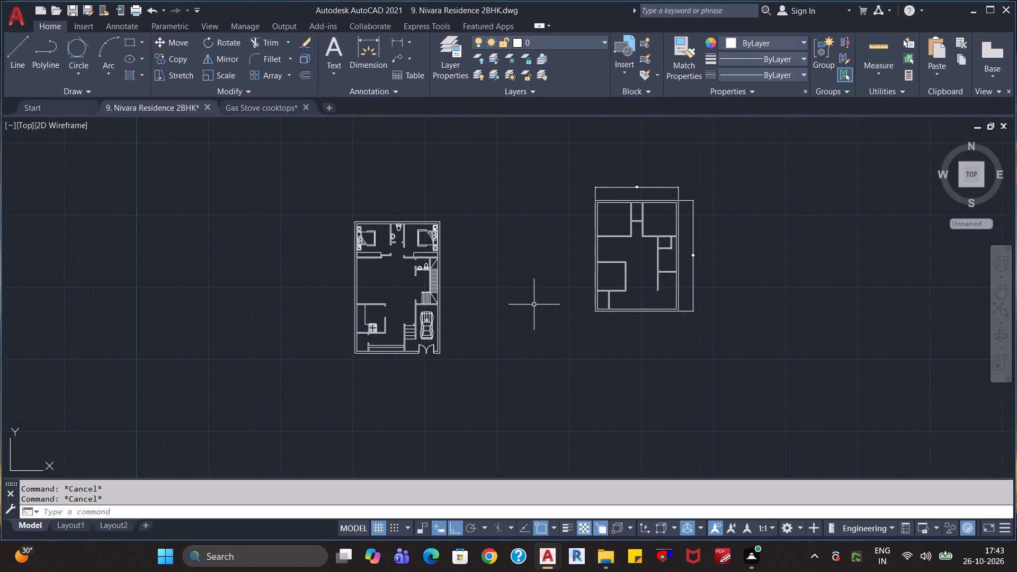
{"action": "scroll", "coordinate": [534, 305], "scroll_direction": "up", "scroll_amount": 2}
{"action": "middle_click_drag", "start_coordinate": [439, 332], "coordinate": [648, 341]}
{"action": "scroll", "coordinate": [602, 358], "scroll_direction": "up", "scroll_amount": 1}
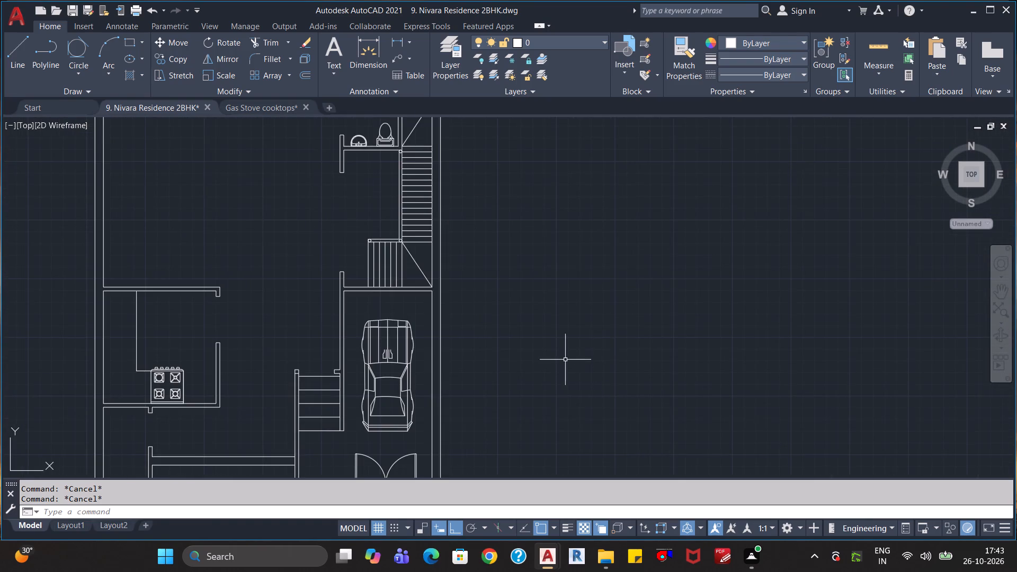
{"action": "middle_click_drag", "start_coordinate": [563, 360], "coordinate": [618, 298]}
{"action": "scroll", "coordinate": [618, 297], "scroll_direction": "down", "scroll_amount": 1}
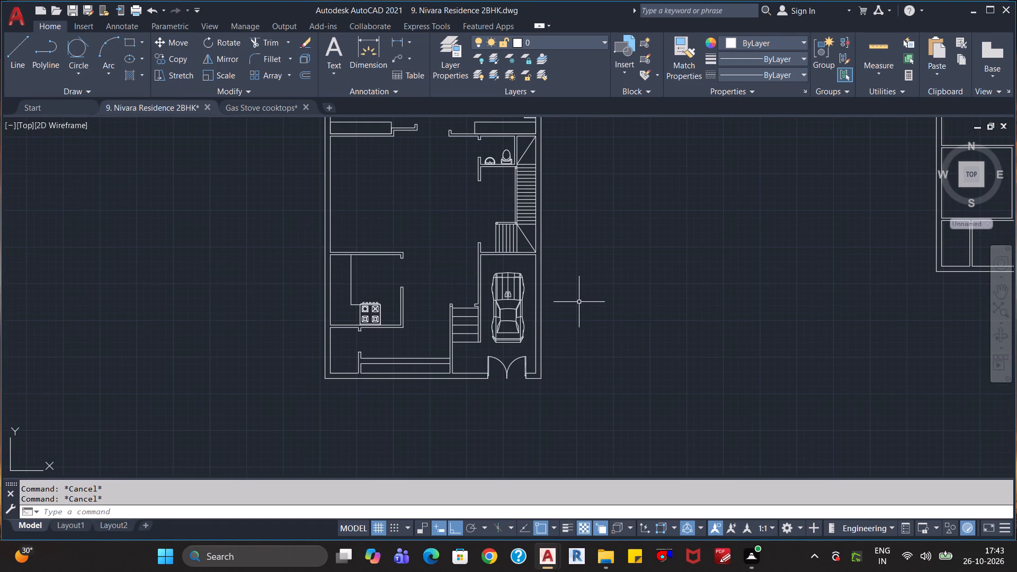
Close the Gas Stove cooktops drawing.
{"action": "left_click", "coordinate": [307, 104]}
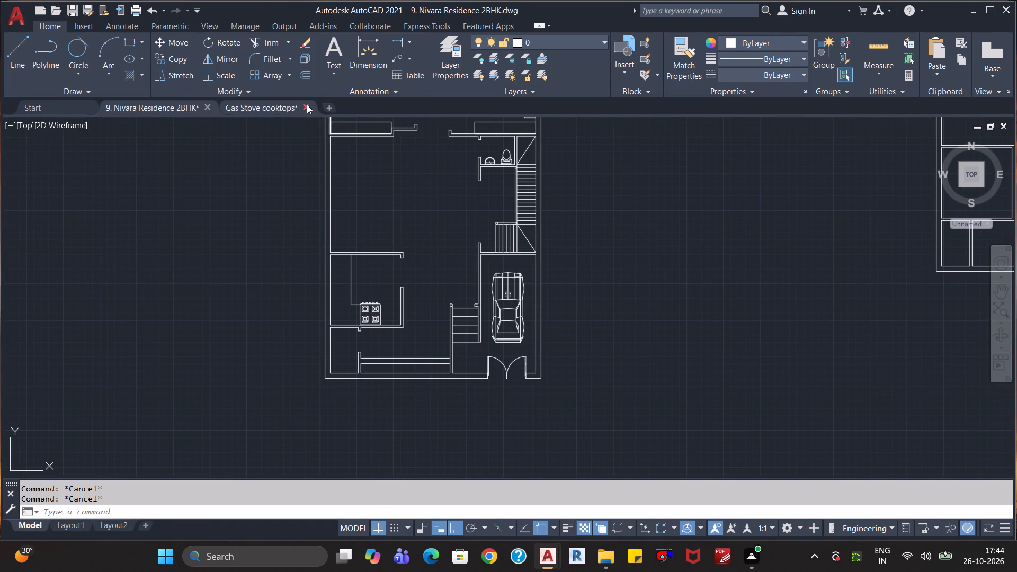
{"action": "left_click", "coordinate": [547, 303]}
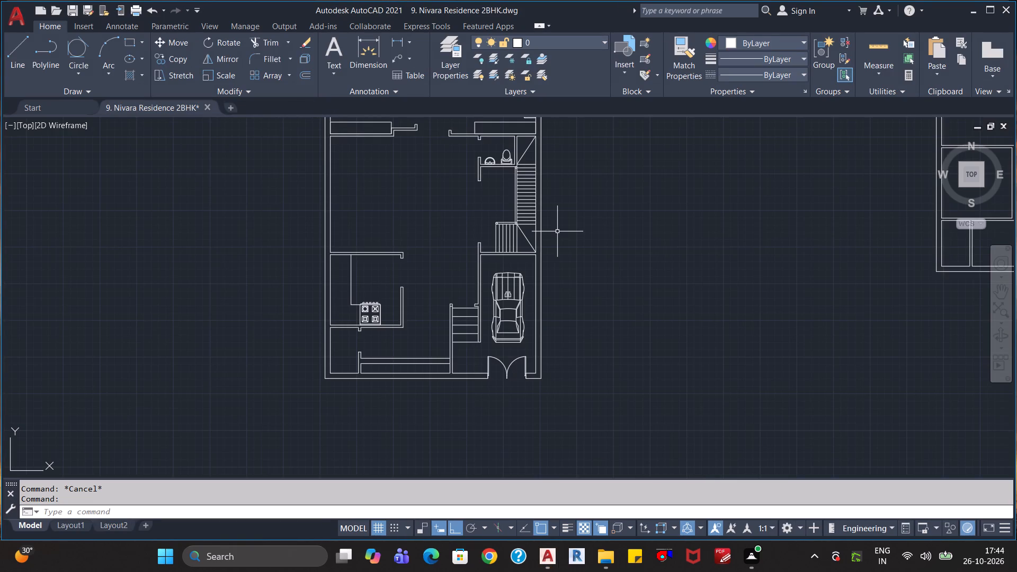
Open the refrigerators drawing from the Blocks folder.
{"action": "key", "text": "ctrl+o"}
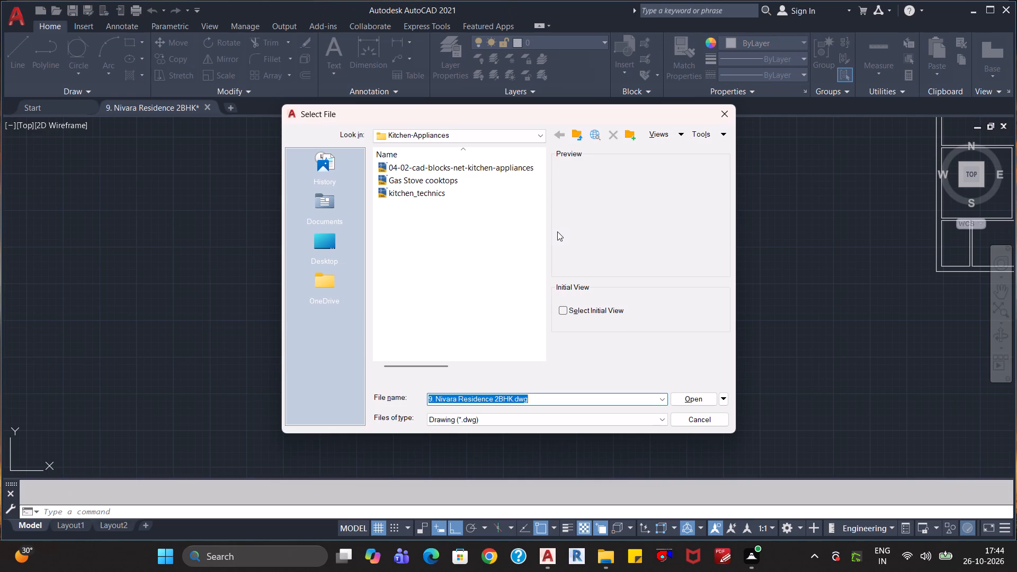
{"action": "left_click", "coordinate": [572, 132]}
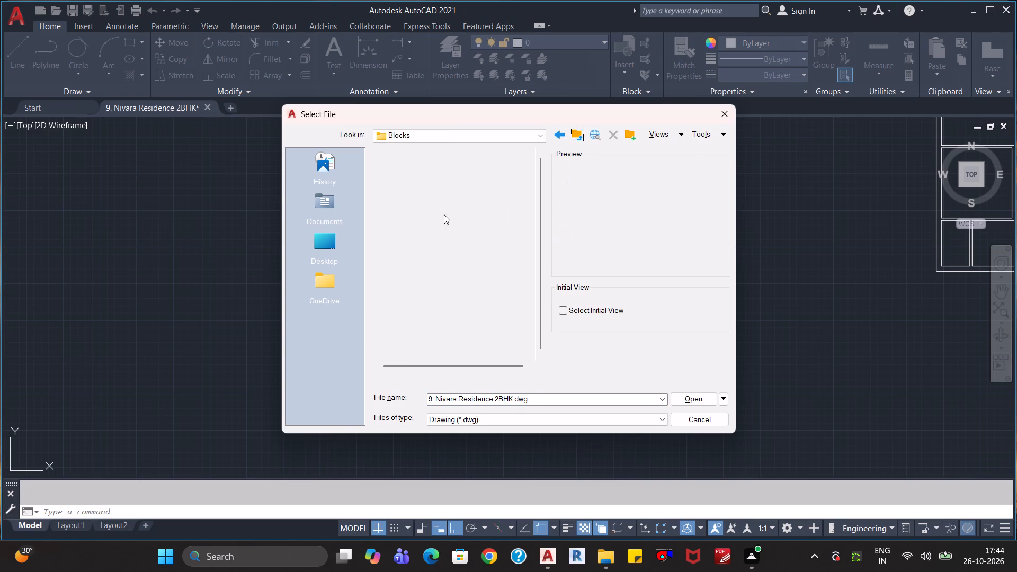
{"action": "scroll", "coordinate": [444, 287], "scroll_direction": "down", "scroll_amount": 2}
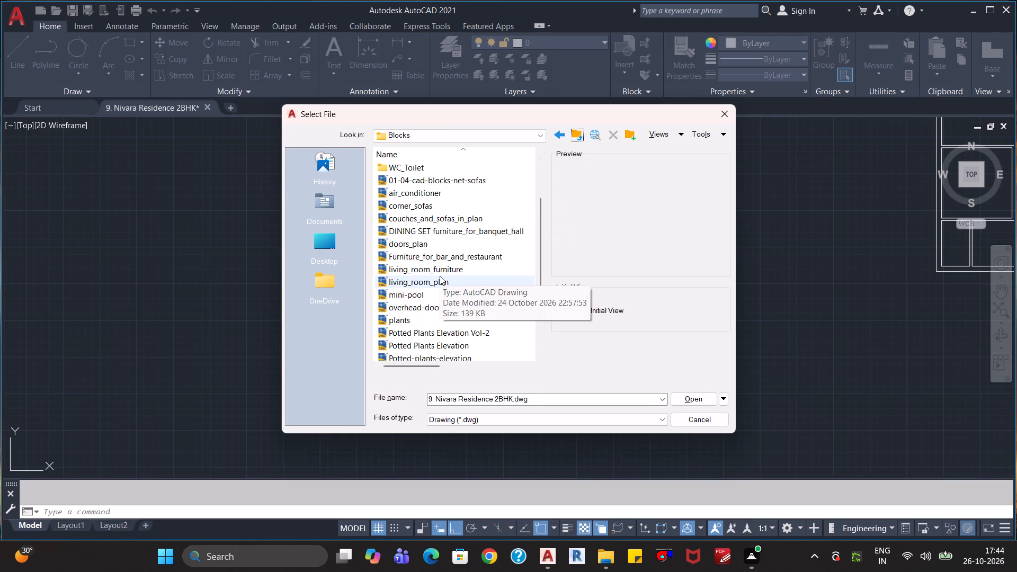
{"action": "scroll", "coordinate": [440, 276], "scroll_direction": "down", "scroll_amount": 2}
{"action": "scroll", "coordinate": [447, 325], "scroll_direction": "down", "scroll_amount": 1}
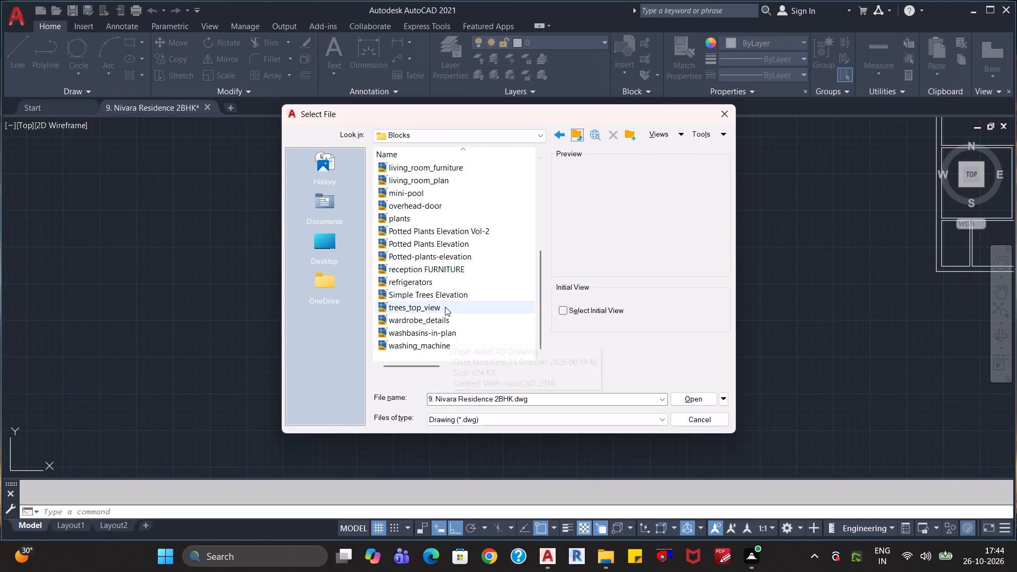
{"action": "left_click", "coordinate": [433, 284]}
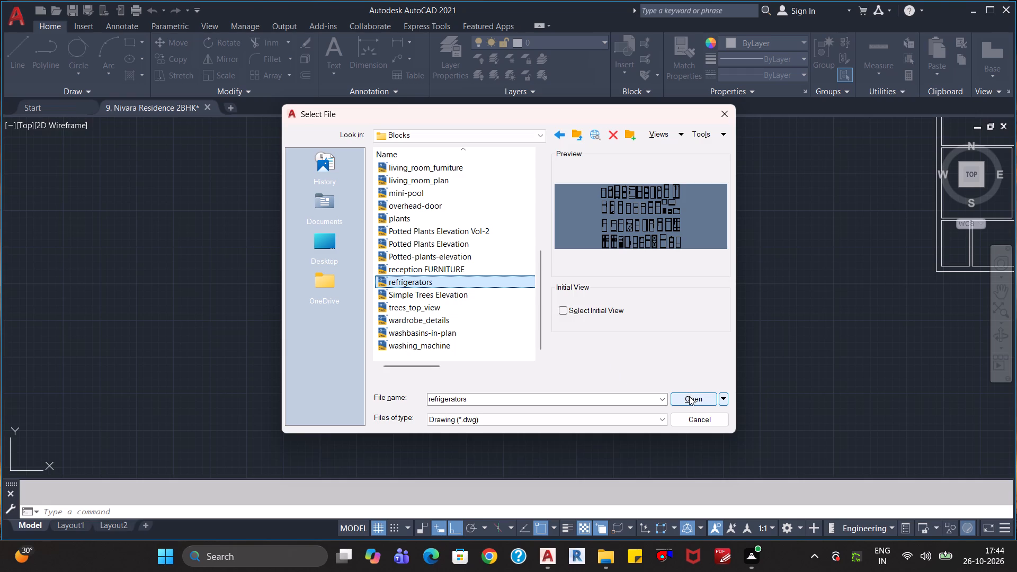
{"action": "left_click", "coordinate": [689, 396]}
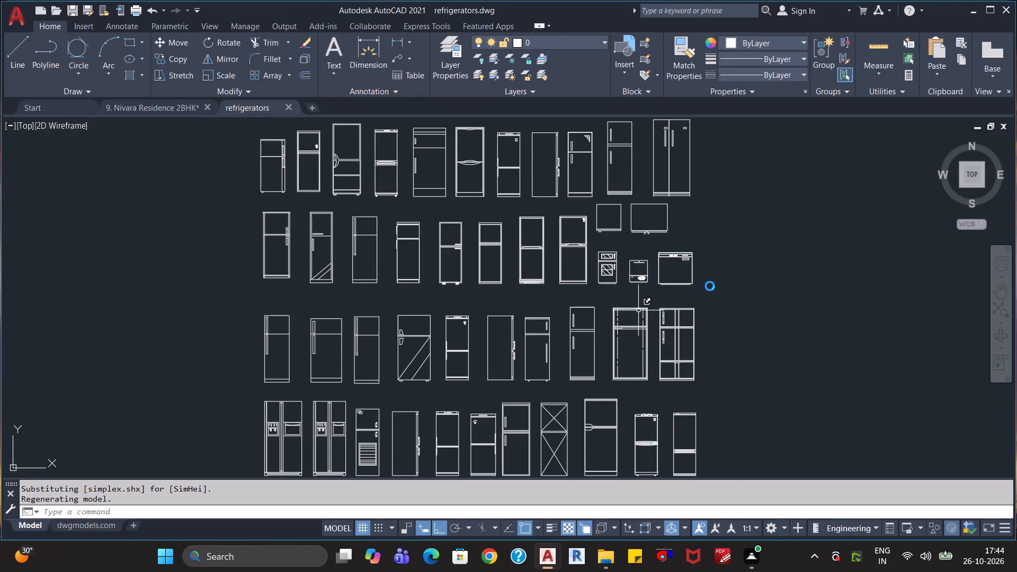
Copy the narrower plan-view refrigerator, found above the small oven unit, to the clipboard.
{"action": "scroll", "coordinate": [719, 317], "scroll_direction": "down", "scroll_amount": 1}
{"action": "scroll", "coordinate": [584, 288], "scroll_direction": "up", "scroll_amount": 1}
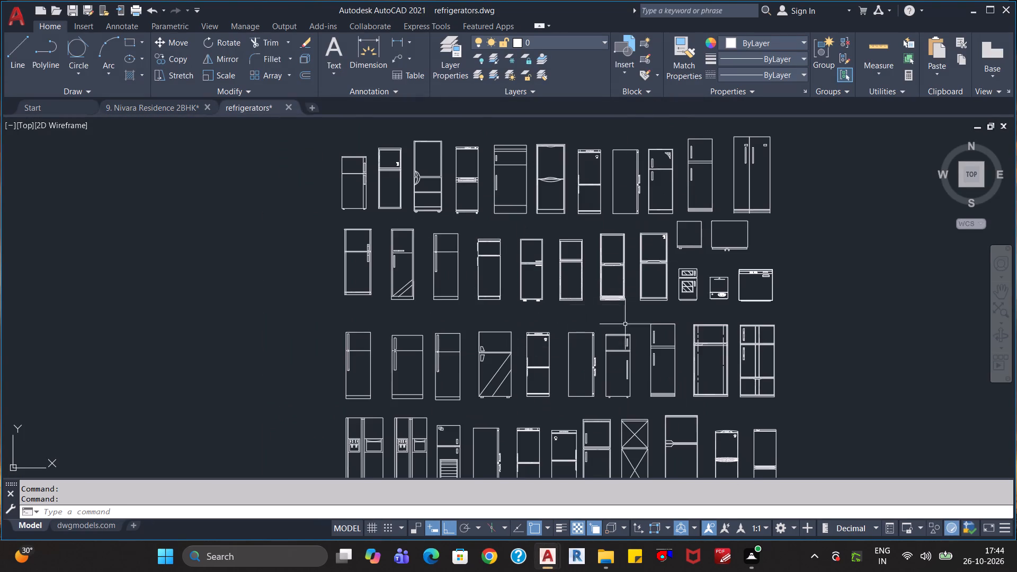
{"action": "scroll", "coordinate": [707, 296], "scroll_direction": "up", "scroll_amount": 2}
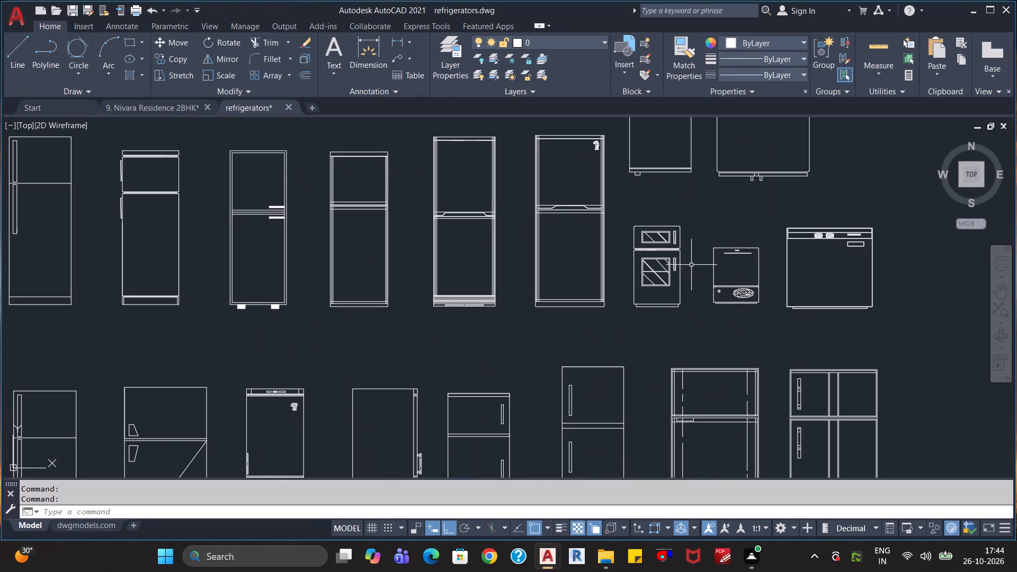
{"action": "middle_click_drag", "start_coordinate": [685, 220], "coordinate": [684, 287]}
{"action": "left_click", "coordinate": [698, 258]}
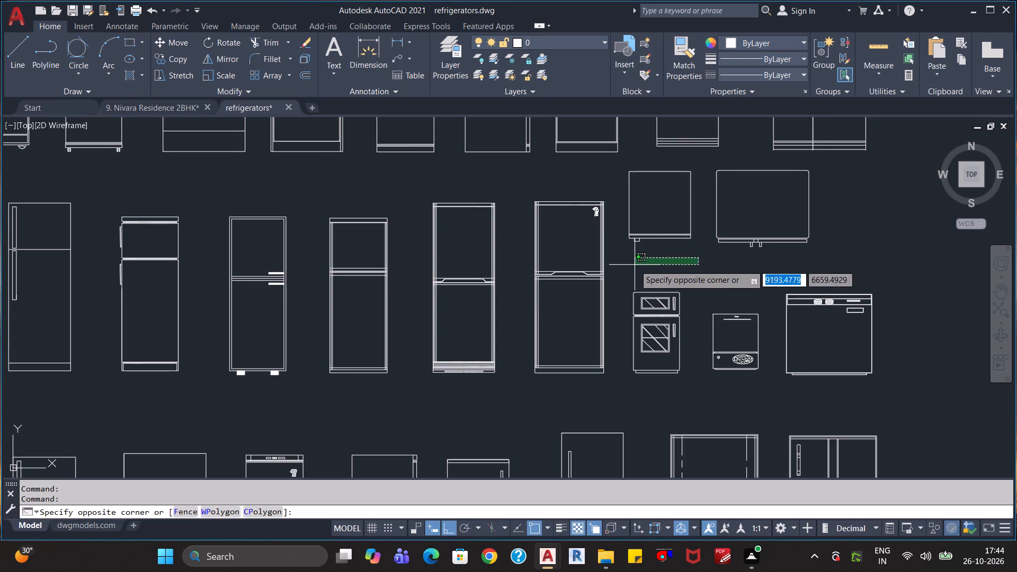
{"action": "left_click", "coordinate": [619, 160]}
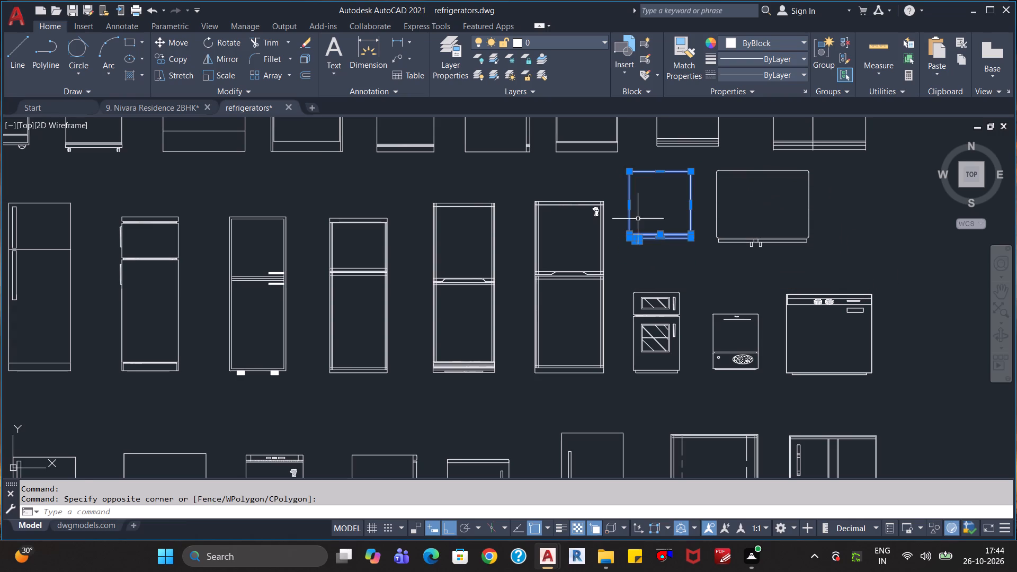
{"action": "key", "text": "ctrl+c"}
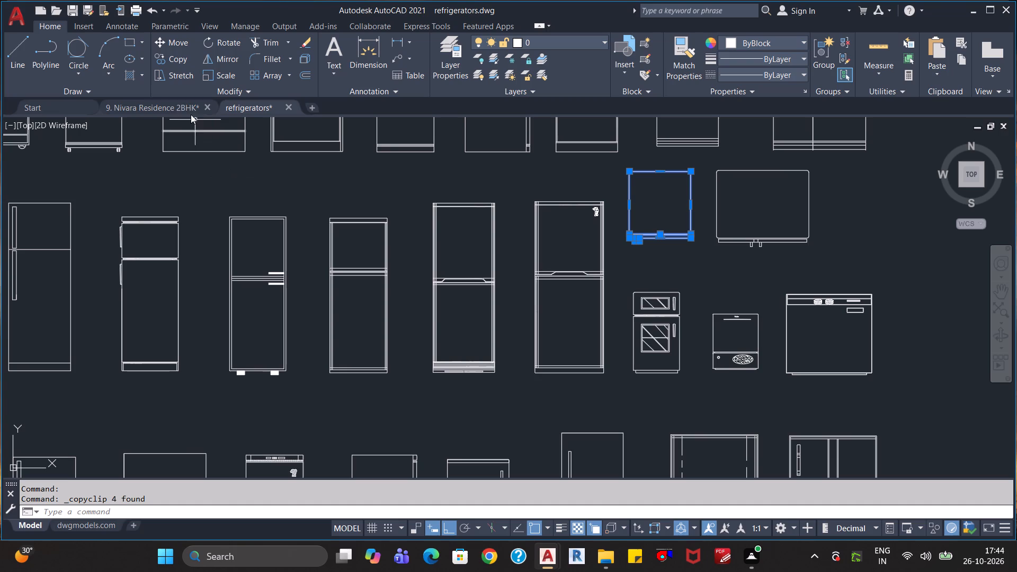
Paste the copied refrigerator into the Nivara Residence 2BHK drawing, in the empty area north of the furnished floor plan.
{"action": "left_click", "coordinate": [177, 105]}
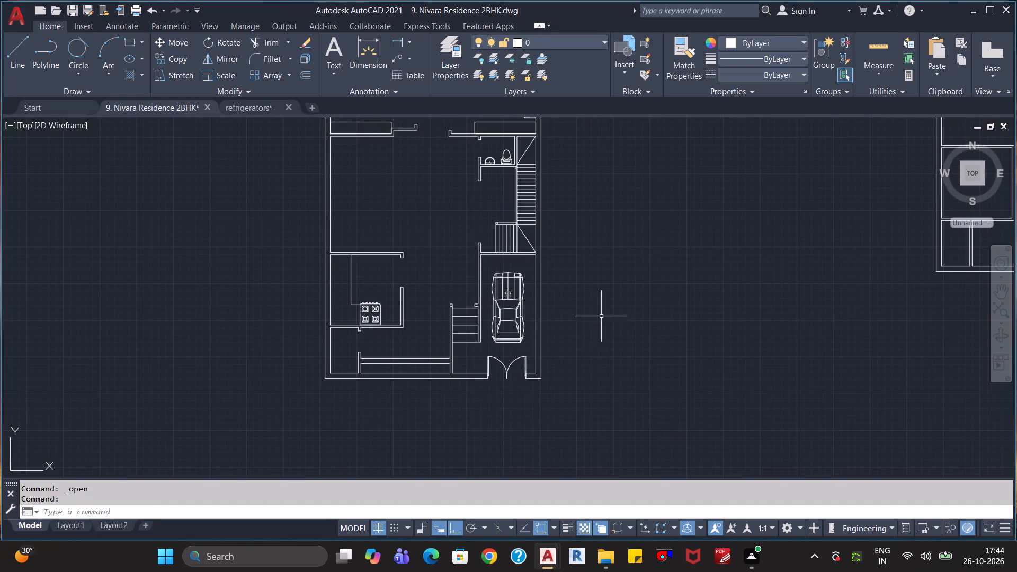
{"action": "left_click", "coordinate": [613, 308]}
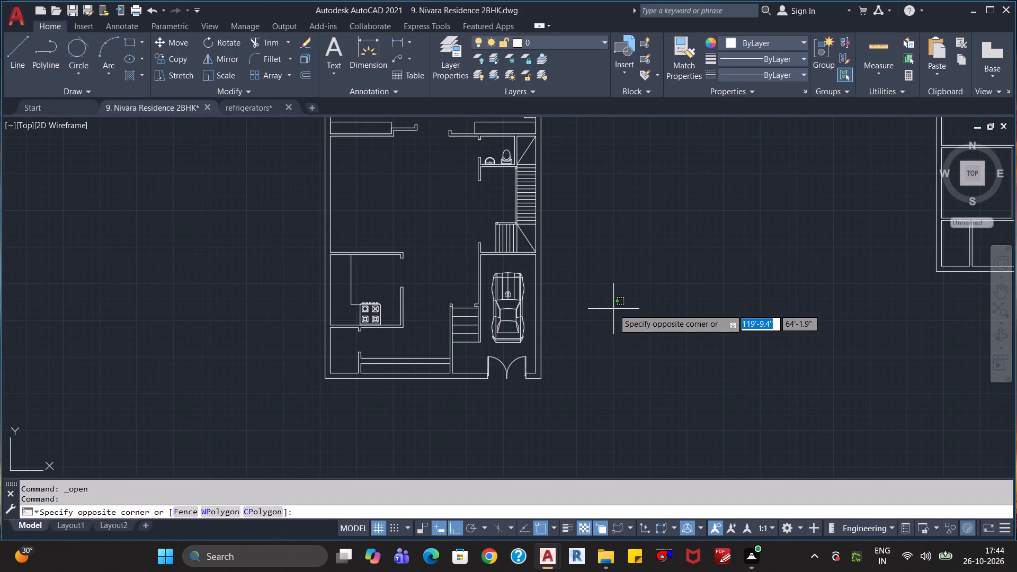
{"action": "key", "text": "ctrl+v"}
{"action": "scroll", "coordinate": [576, 407], "scroll_direction": "down", "scroll_amount": 2}
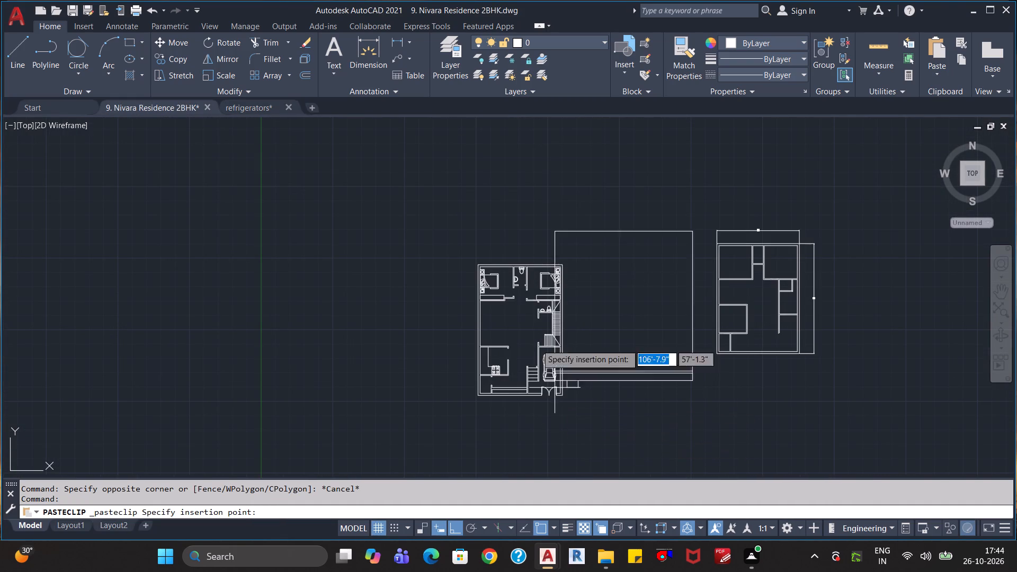
{"action": "middle_click_drag", "start_coordinate": [499, 259], "coordinate": [503, 378]}
{"action": "left_click", "coordinate": [485, 333]}
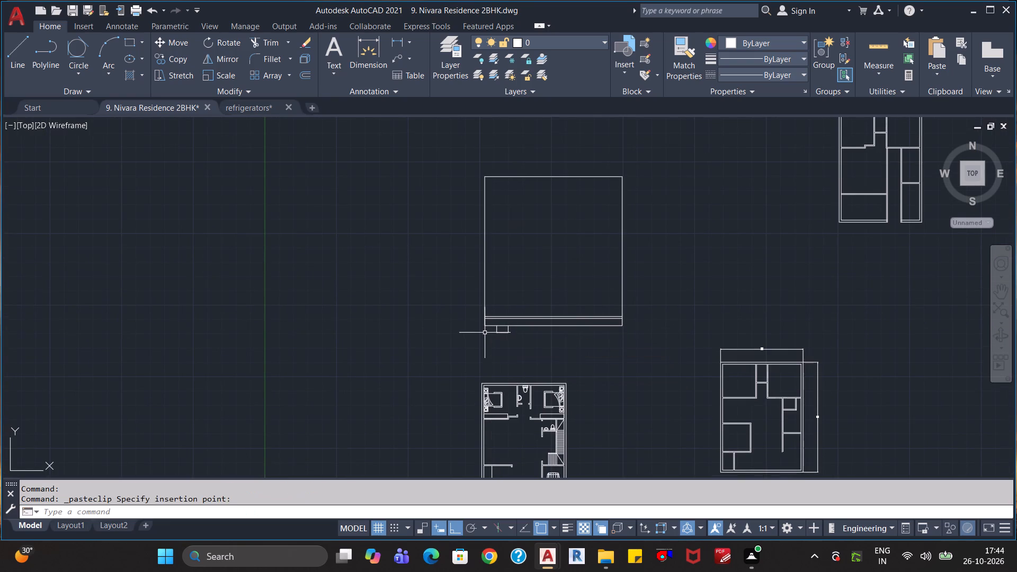
Scale the pasted refrigerator down freehand about its northwest corner to roughly suit the floor plan.
{"action": "left_click", "coordinate": [647, 349]}
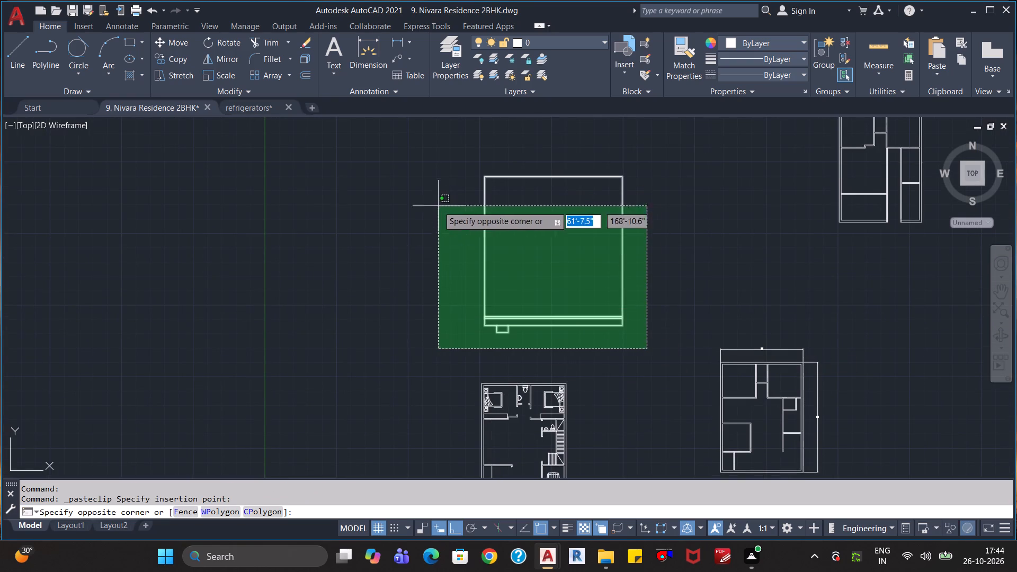
{"action": "left_click", "coordinate": [460, 192]}
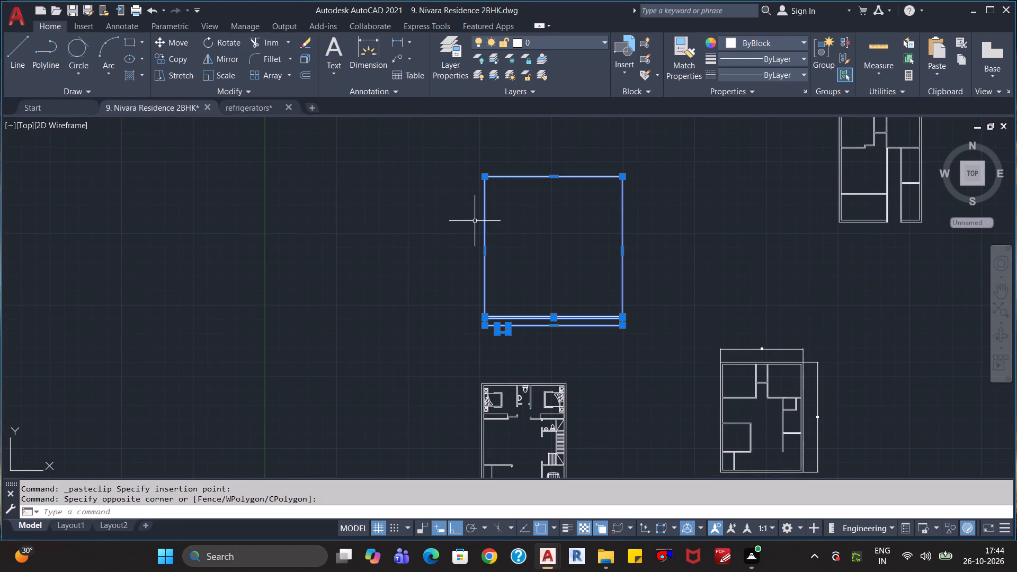
{"action": "type", "text": "sc"}
{"action": "key", "text": "Return"}
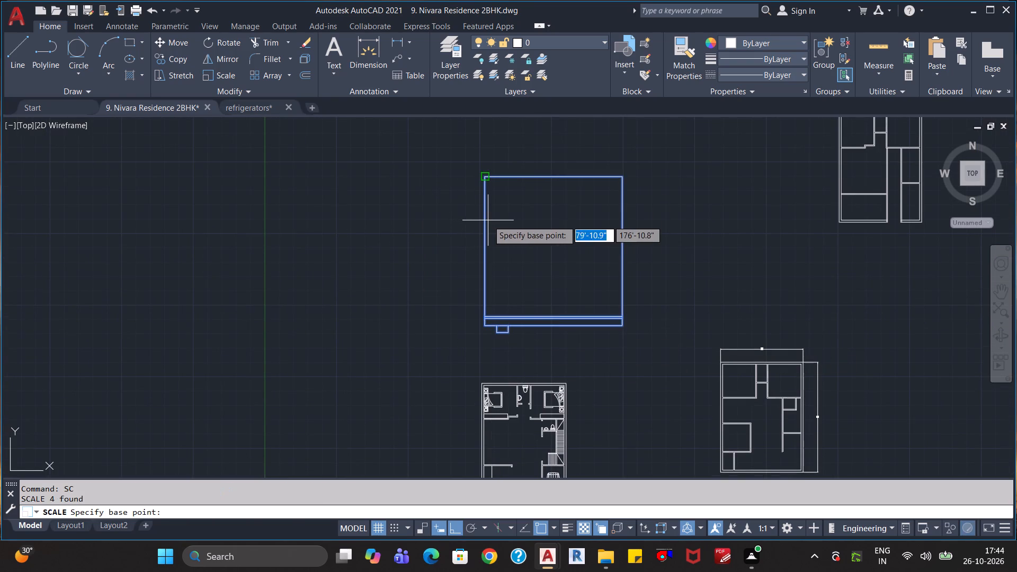
{"action": "left_click", "coordinate": [488, 220]}
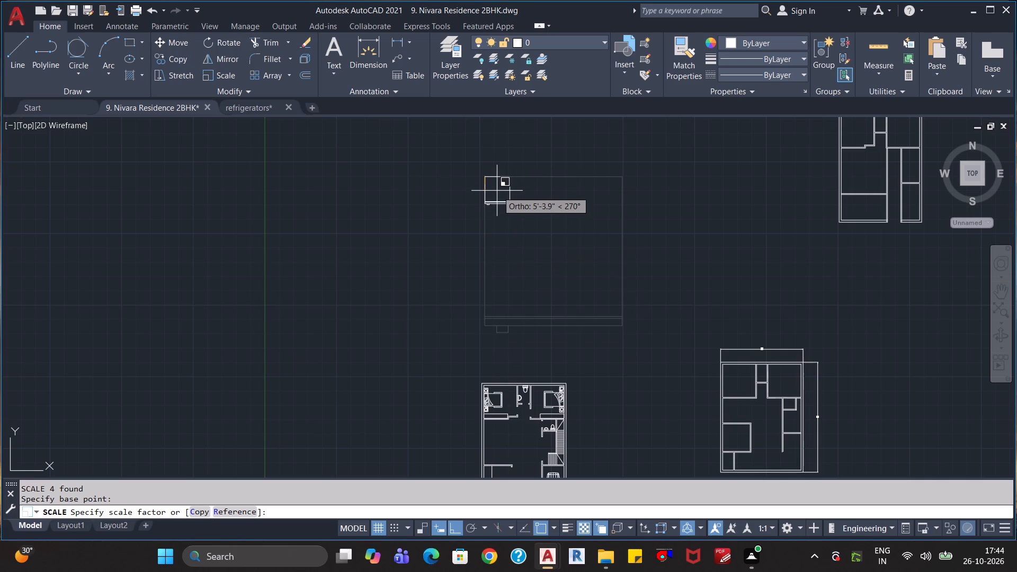
{"action": "scroll", "coordinate": [495, 189], "scroll_direction": "up", "scroll_amount": 3}
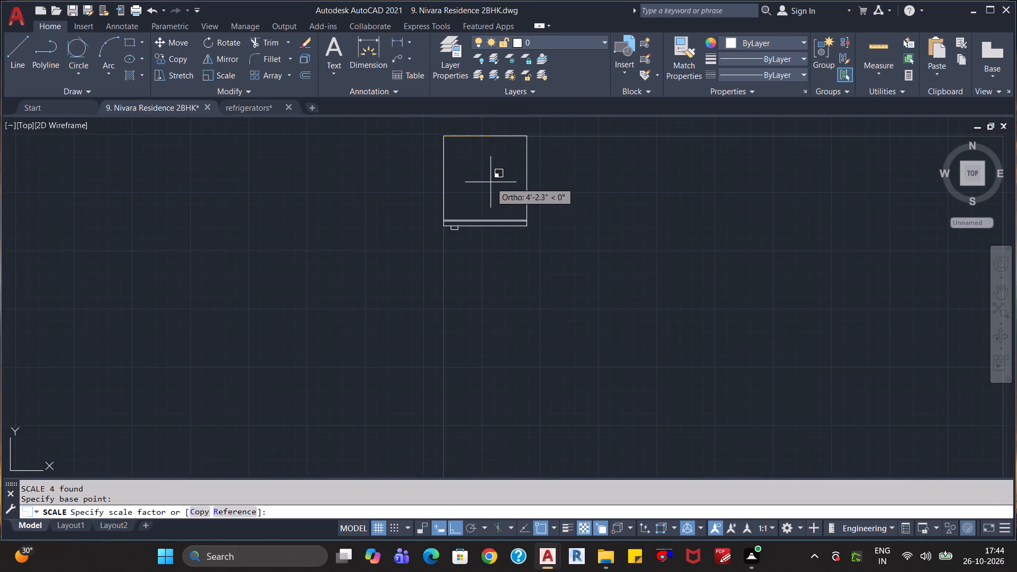
{"action": "left_click", "coordinate": [465, 155]}
Rotate the pasted refrigerator 180° so that its door side with the handle faces north.
{"action": "scroll", "coordinate": [500, 186], "scroll_direction": "down", "scroll_amount": 1}
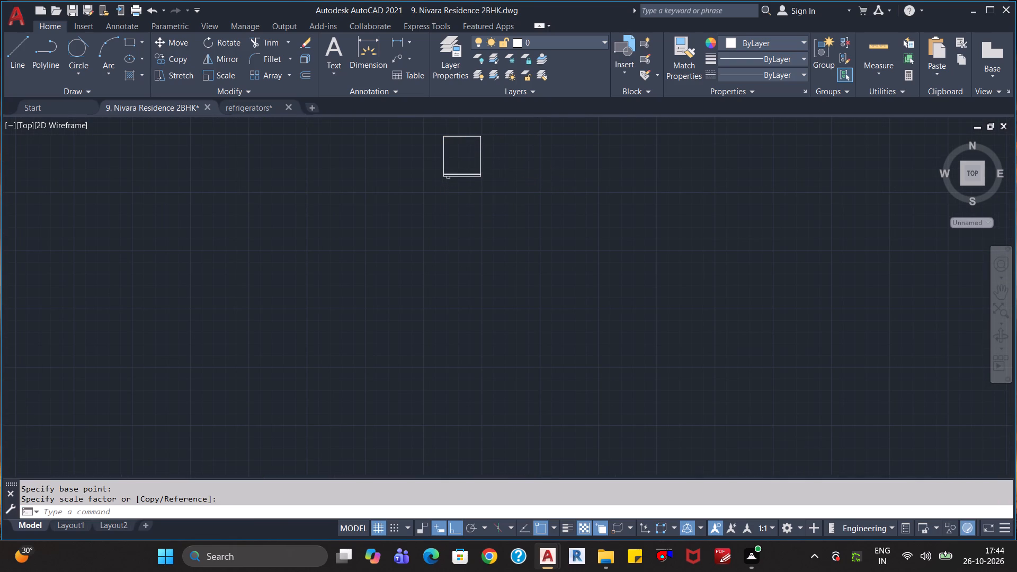
{"action": "left_click", "coordinate": [512, 210]}
{"action": "left_click", "coordinate": [437, 137]}
{"action": "type", "text": "ro"}
{"action": "key", "text": "Return"}
{"action": "left_click", "coordinate": [466, 159]}
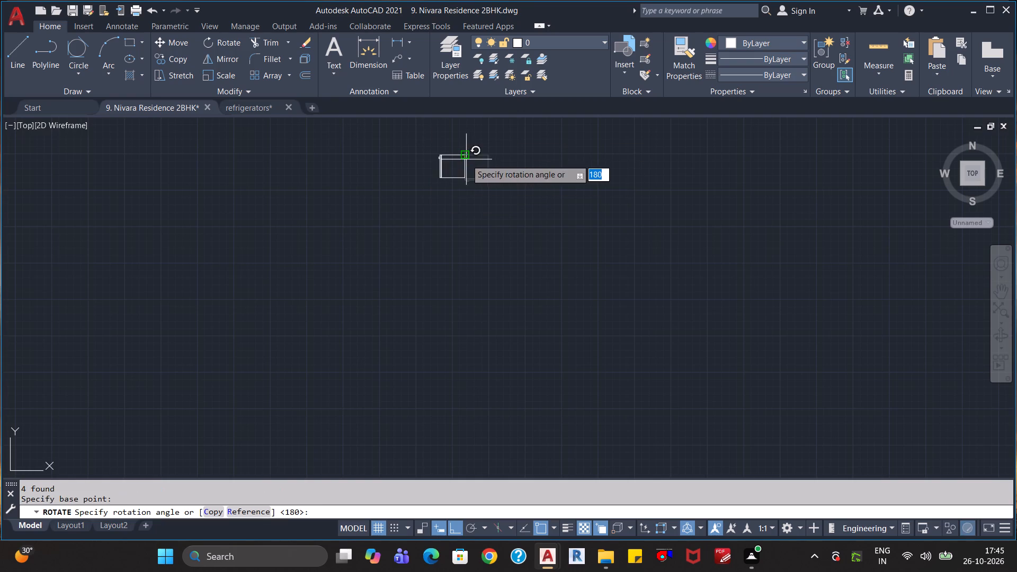
{"action": "left_click", "coordinate": [432, 183]}
Move the refrigerator by its southeast corner into the kitchen's inner southeast corner, east of the stove.
{"action": "left_click", "coordinate": [475, 174]}
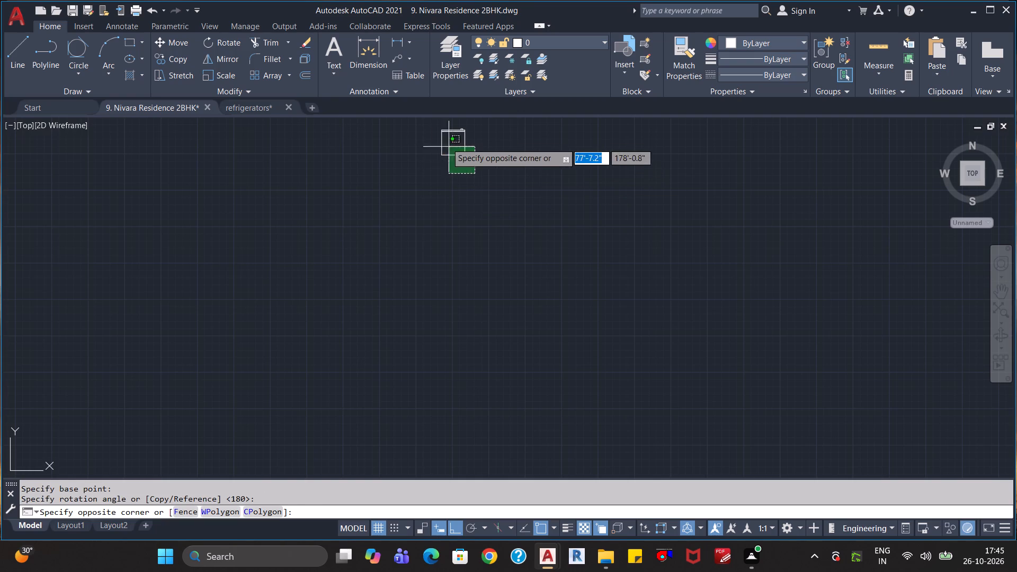
{"action": "left_click", "coordinate": [433, 125]}
{"action": "key", "text": "m"}
{"action": "key", "text": "Return"}
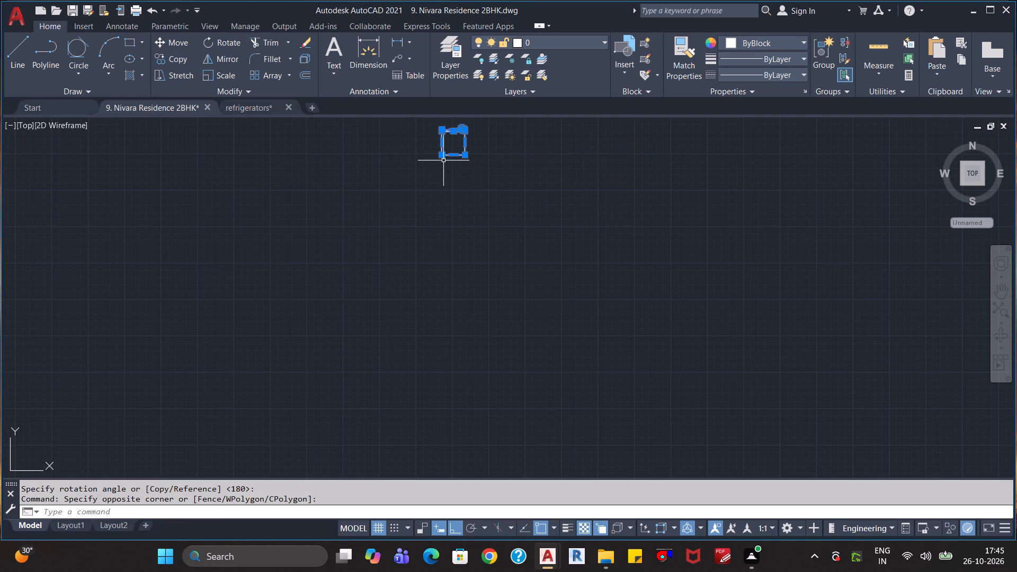
{"action": "left_click", "coordinate": [463, 156]}
{"action": "scroll", "coordinate": [480, 252], "scroll_direction": "down", "scroll_amount": 4}
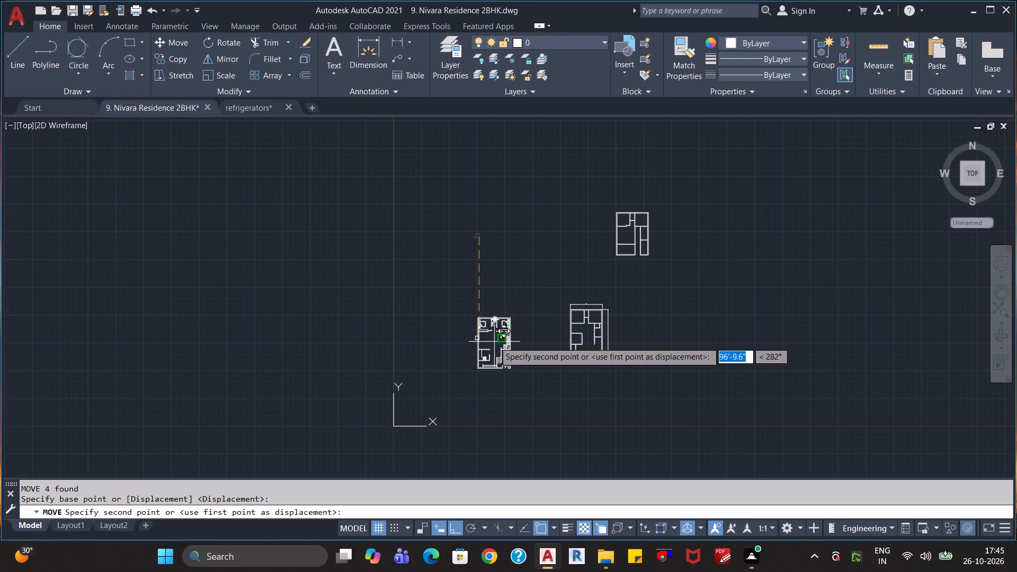
{"action": "scroll", "coordinate": [494, 342], "scroll_direction": "up", "scroll_amount": 4}
{"action": "scroll", "coordinate": [489, 379], "scroll_direction": "down", "scroll_amount": 1}
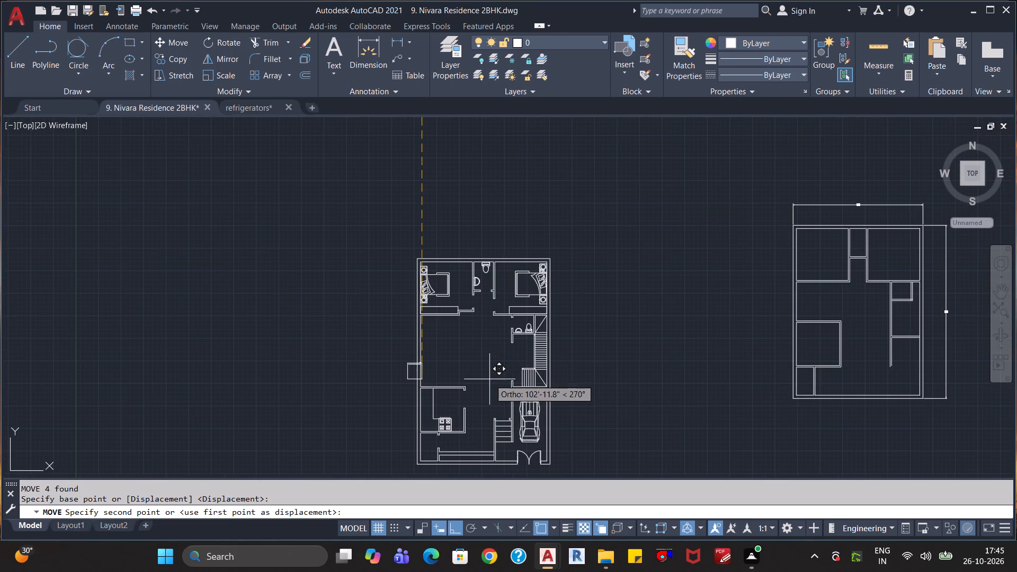
{"action": "middle_click_drag", "start_coordinate": [489, 379], "coordinate": [490, 296]}
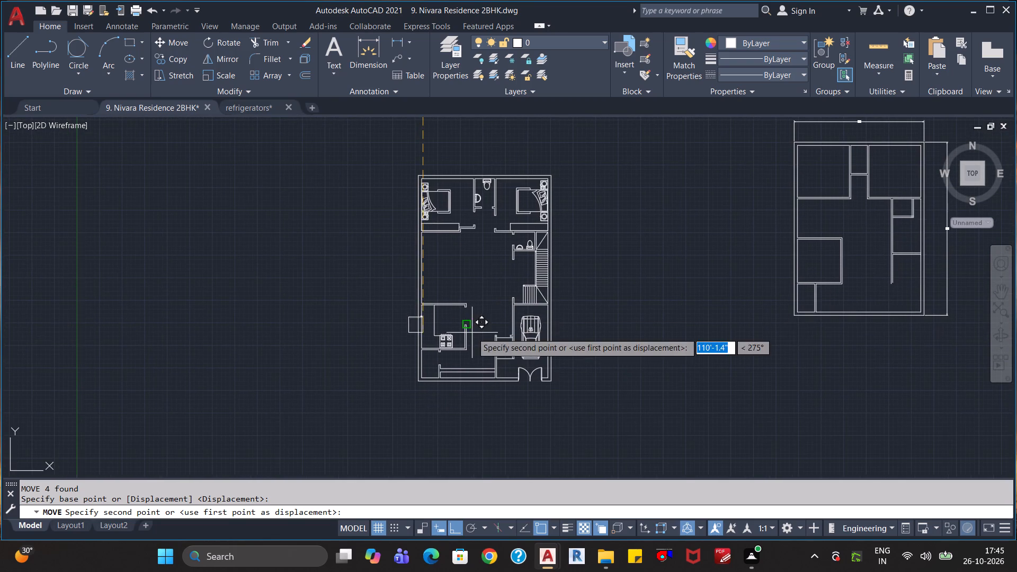
{"action": "scroll", "coordinate": [472, 333], "scroll_direction": "up", "scroll_amount": 2}
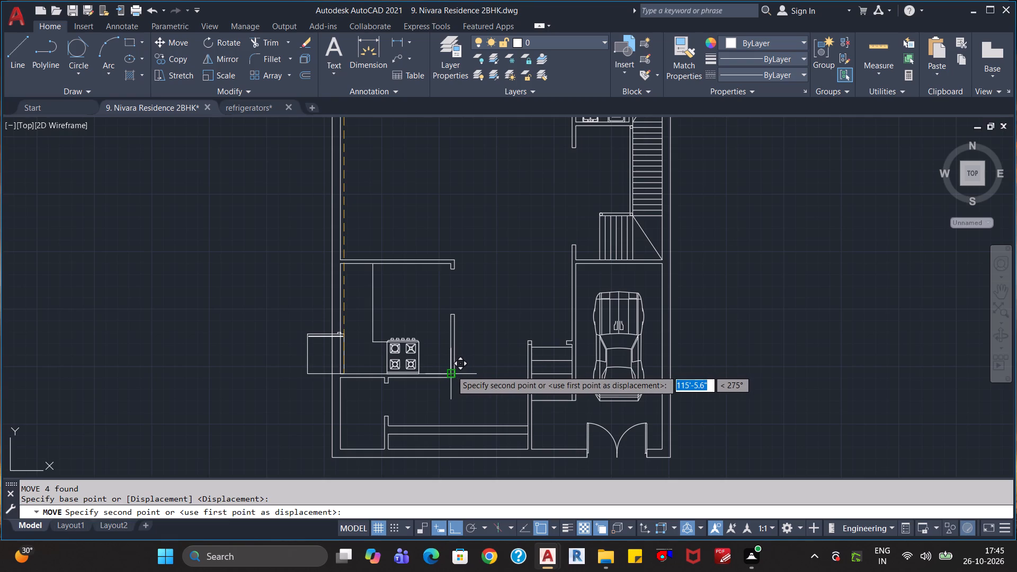
{"action": "left_click", "coordinate": [451, 370]}
{"action": "scroll", "coordinate": [480, 377], "scroll_direction": "down", "scroll_amount": 1}
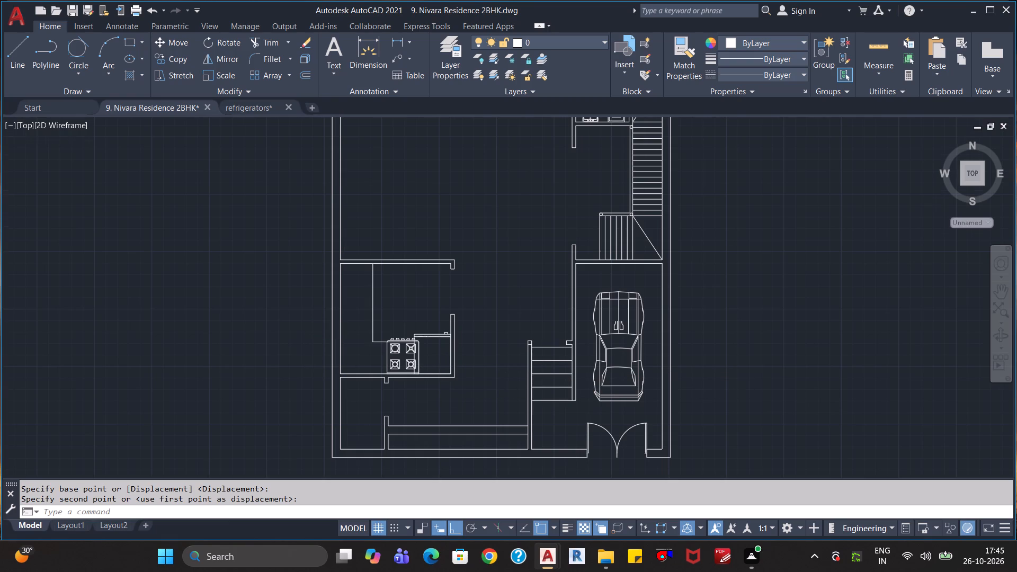
{"action": "key", "text": "Escape"}
{"action": "key", "text": "Escape"}
Scale the refrigerator down freehand about a point near the east end of its north edge, leaving it clear of the stove.
{"action": "left_click", "coordinate": [456, 345]}
{"action": "left_click", "coordinate": [452, 356]}
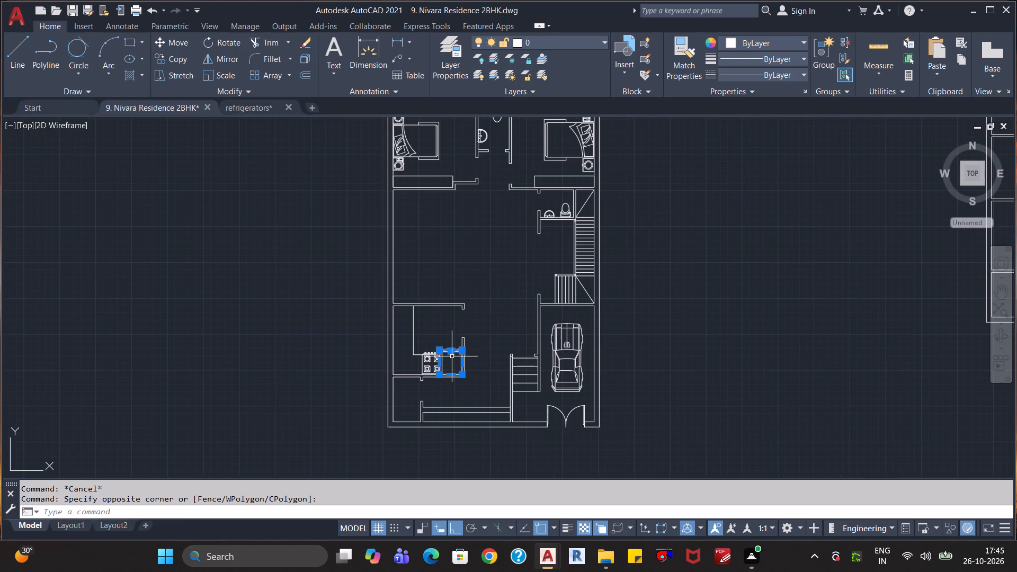
{"action": "type", "text": "sc"}
{"action": "key", "text": "Return"}
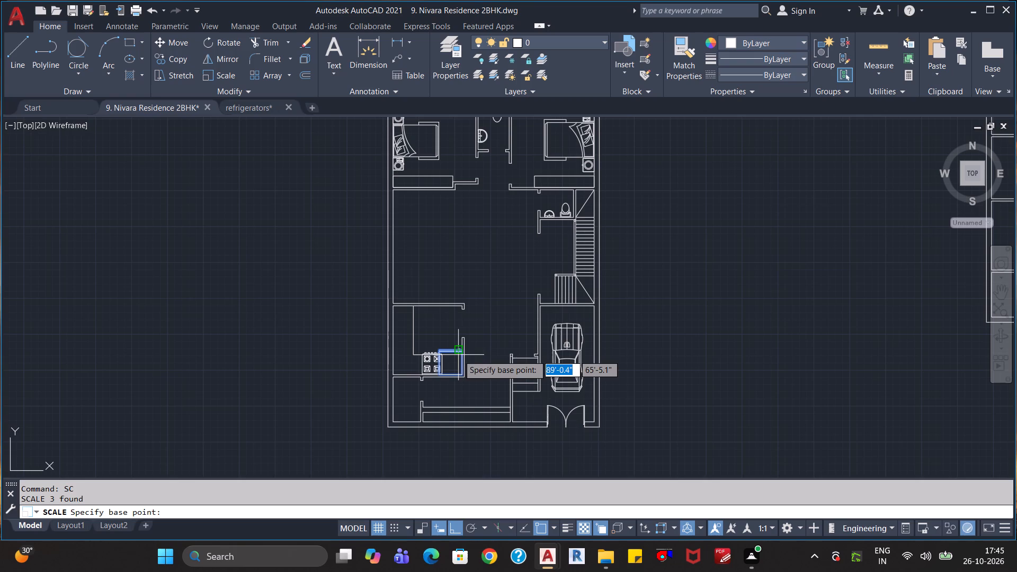
{"action": "left_click", "coordinate": [458, 350]}
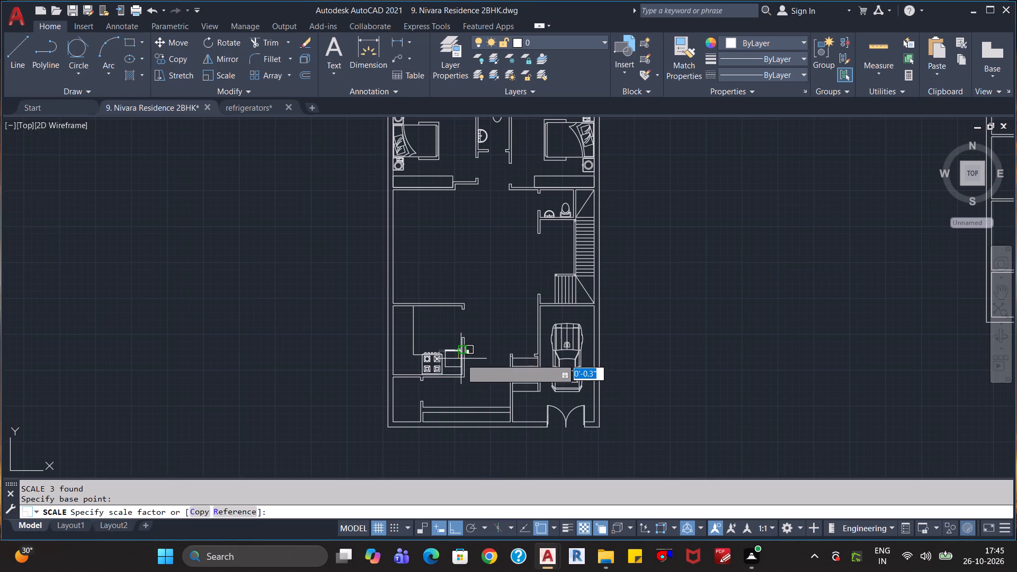
{"action": "left_click", "coordinate": [461, 358]}
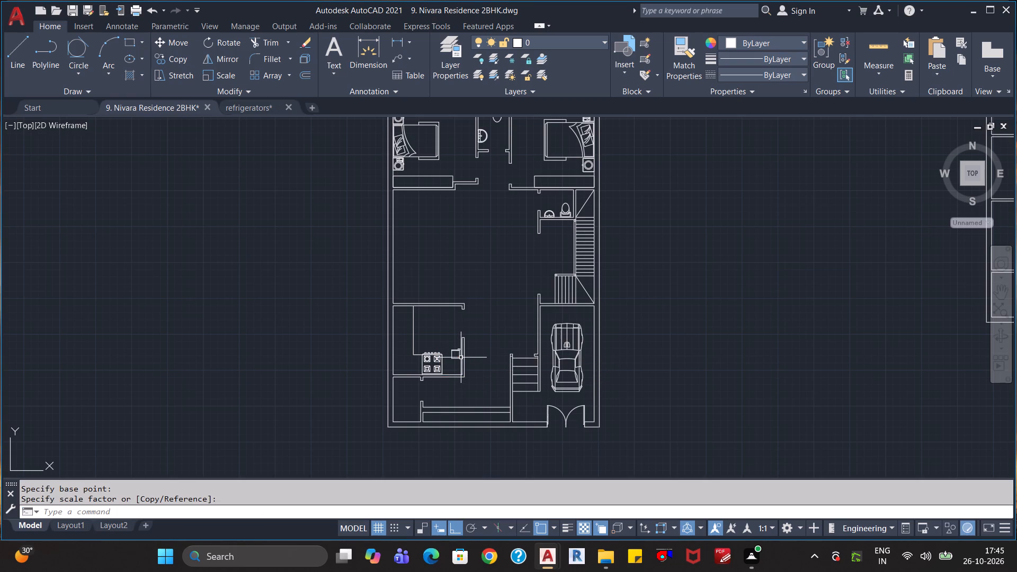
{"action": "scroll", "coordinate": [503, 372], "scroll_direction": "up", "scroll_amount": 2}
{"action": "middle_click_drag", "start_coordinate": [446, 359], "coordinate": [555, 292]}
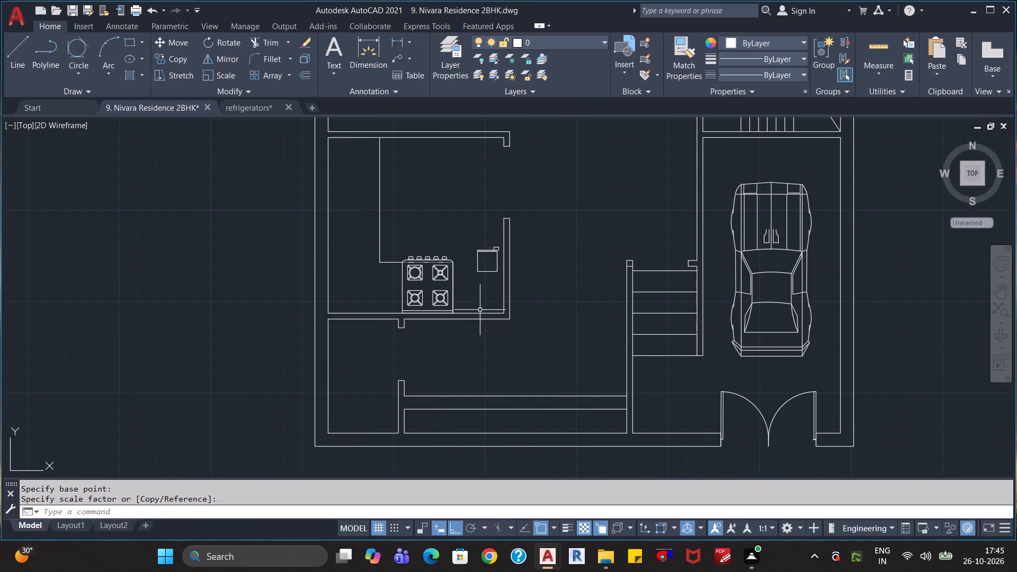
{"action": "key", "text": "Escape"}
{"action": "key", "text": "Escape"}
{"action": "key", "text": "Escape"}
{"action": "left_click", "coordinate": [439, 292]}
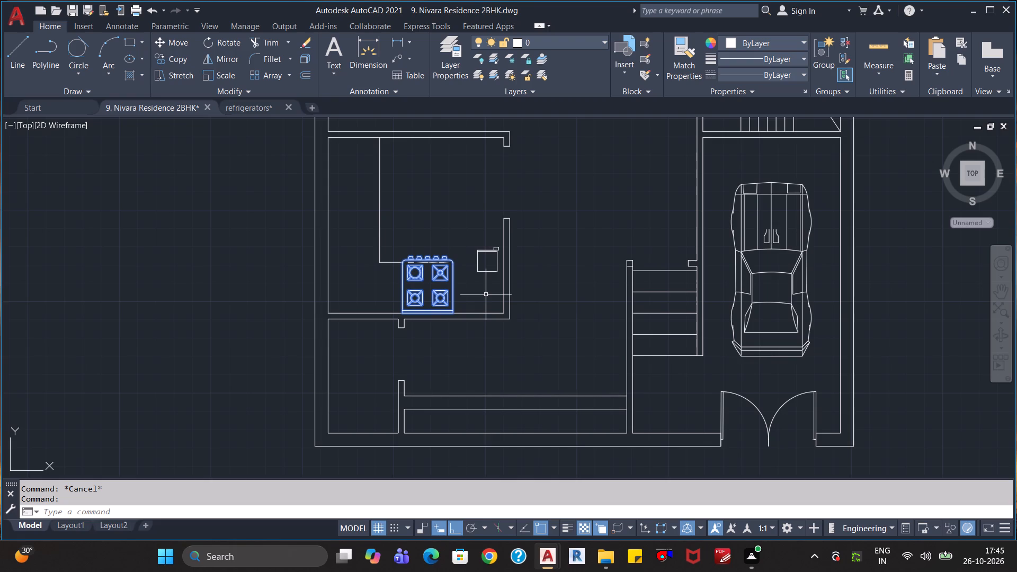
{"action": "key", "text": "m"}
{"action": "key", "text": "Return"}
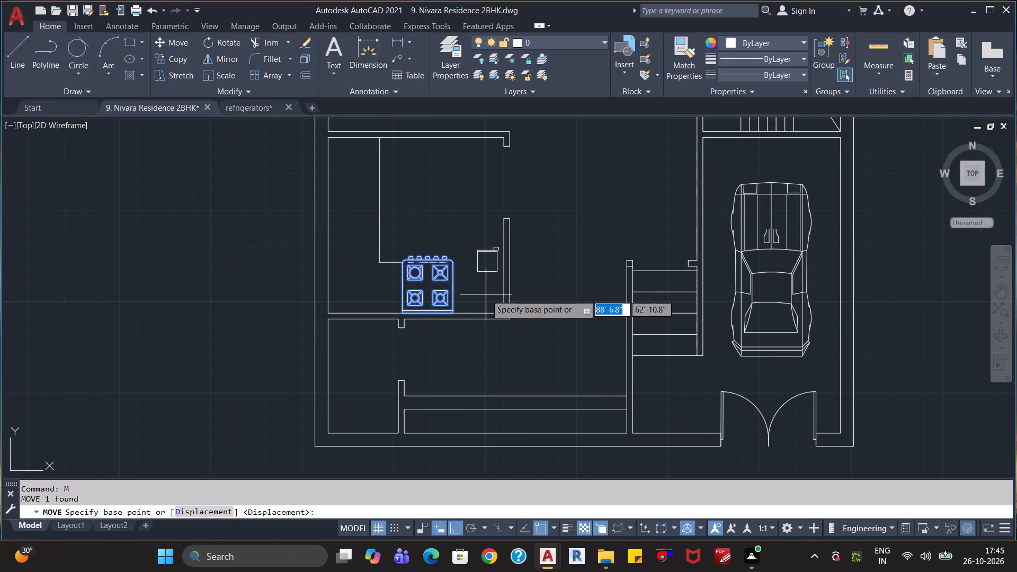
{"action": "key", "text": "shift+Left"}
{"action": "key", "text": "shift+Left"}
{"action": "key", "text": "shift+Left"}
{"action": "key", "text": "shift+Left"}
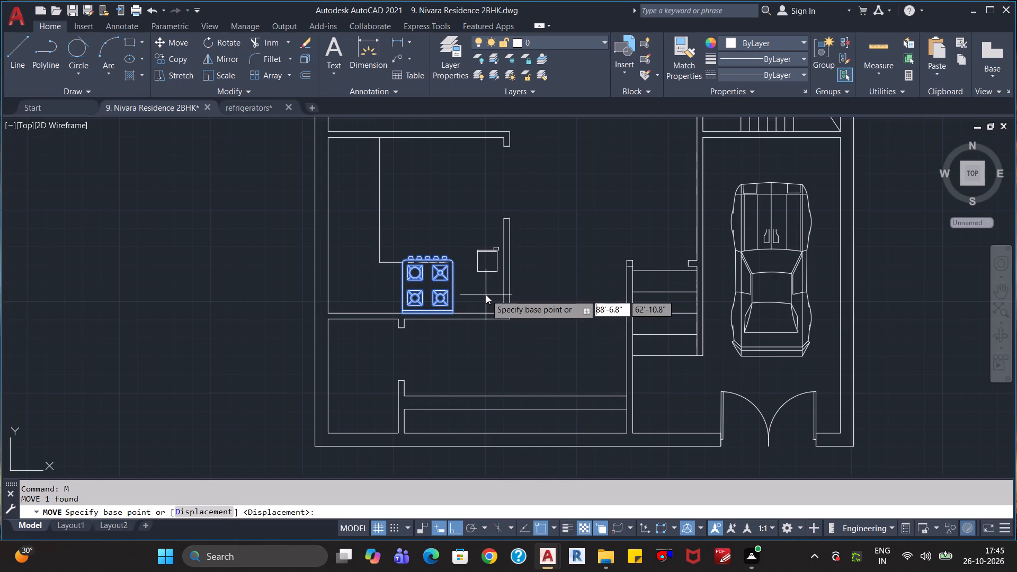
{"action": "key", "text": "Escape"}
Move the four-burner stove about 9.5" straight west along the kitchen's south wall.
{"action": "left_click", "coordinate": [440, 306]}
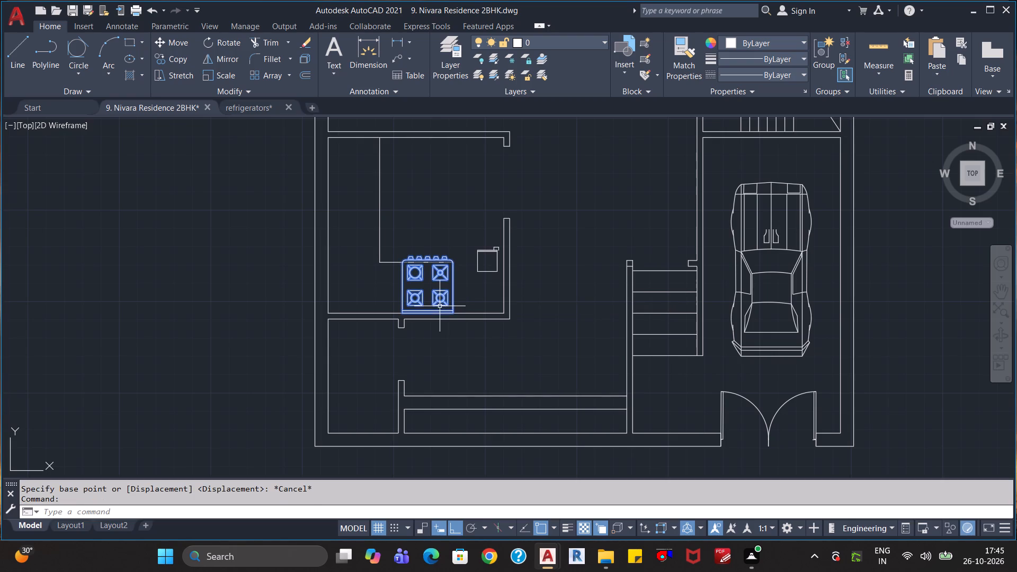
{"action": "key", "text": "m"}
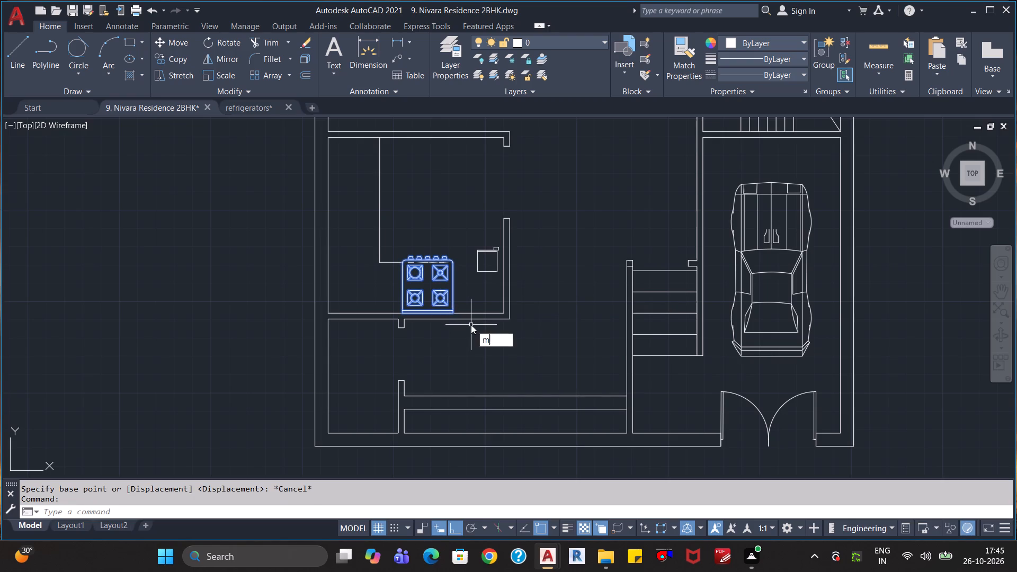
{"action": "key", "text": "Return"}
{"action": "scroll", "coordinate": [455, 312], "scroll_direction": "up", "scroll_amount": 5}
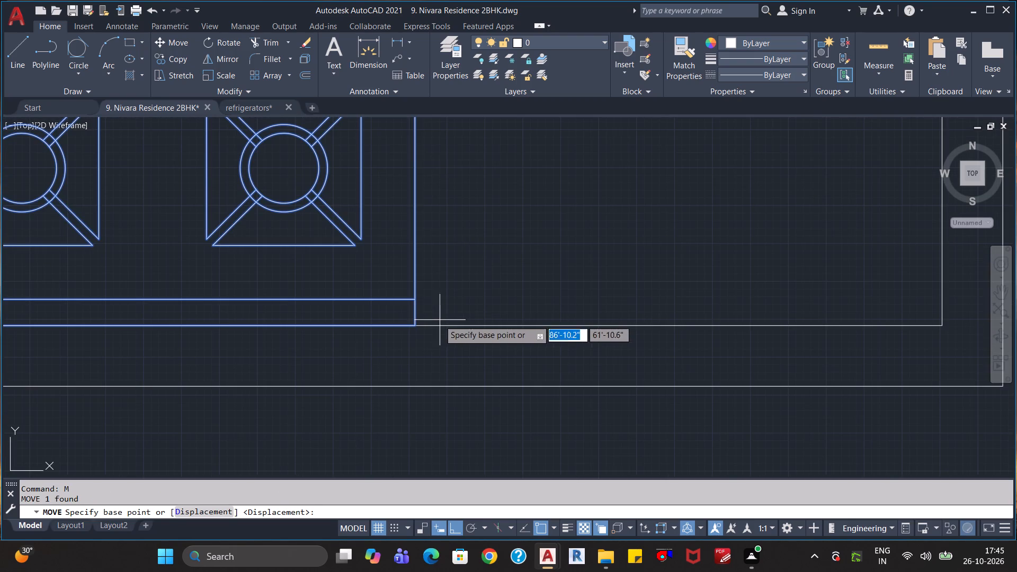
{"action": "left_click", "coordinate": [415, 326]}
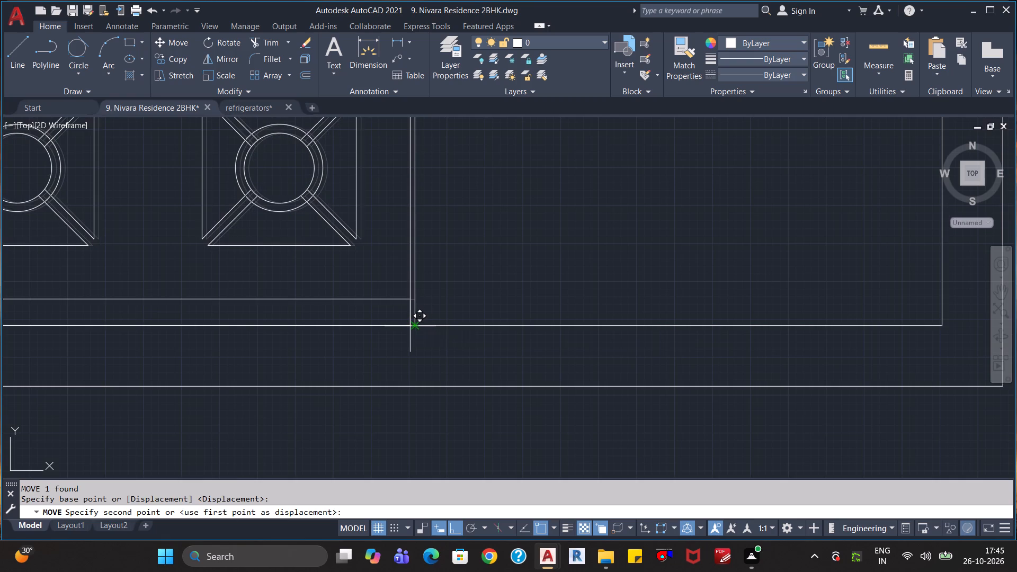
{"action": "key", "text": "shift+Left"}
{"action": "key", "text": "shift+Left"}
{"action": "key", "text": "shift+Left"}
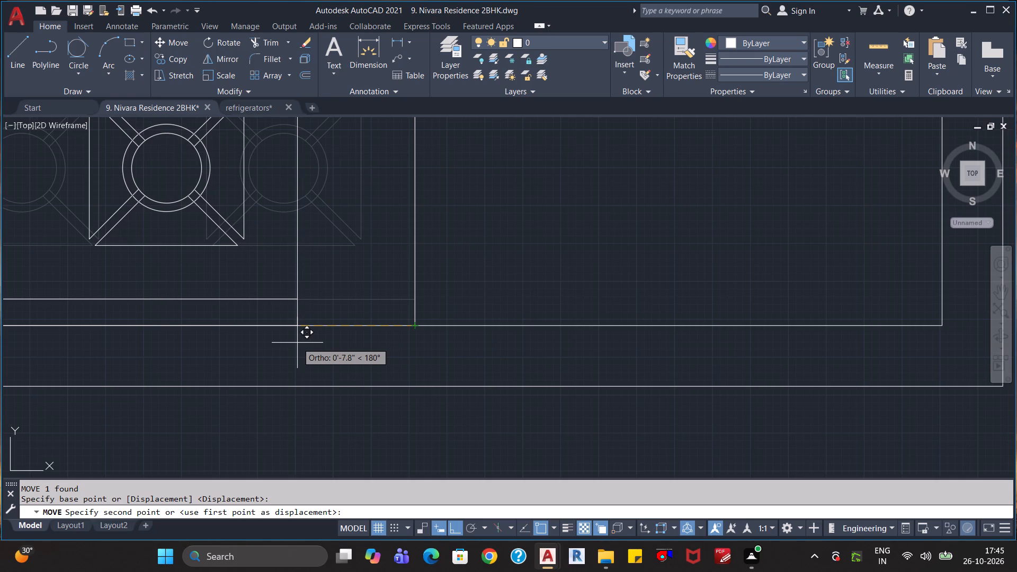
{"action": "left_click", "coordinate": [270, 341]}
{"action": "scroll", "coordinate": [298, 343], "scroll_direction": "down", "scroll_amount": 3}
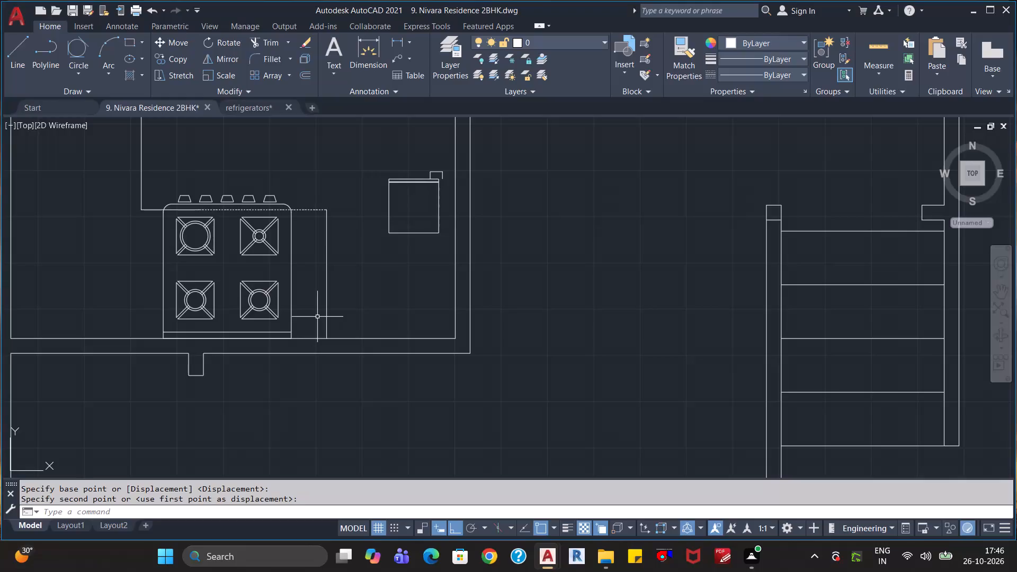
Delete the vertical line just east of the stove.
{"action": "left_click", "coordinate": [327, 283]}
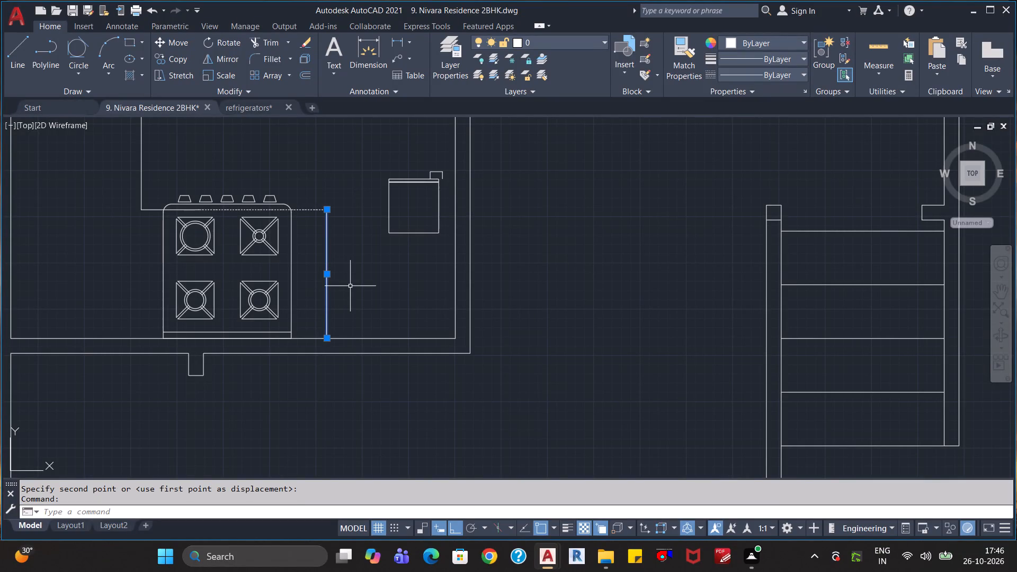
{"action": "key", "text": "Delete"}
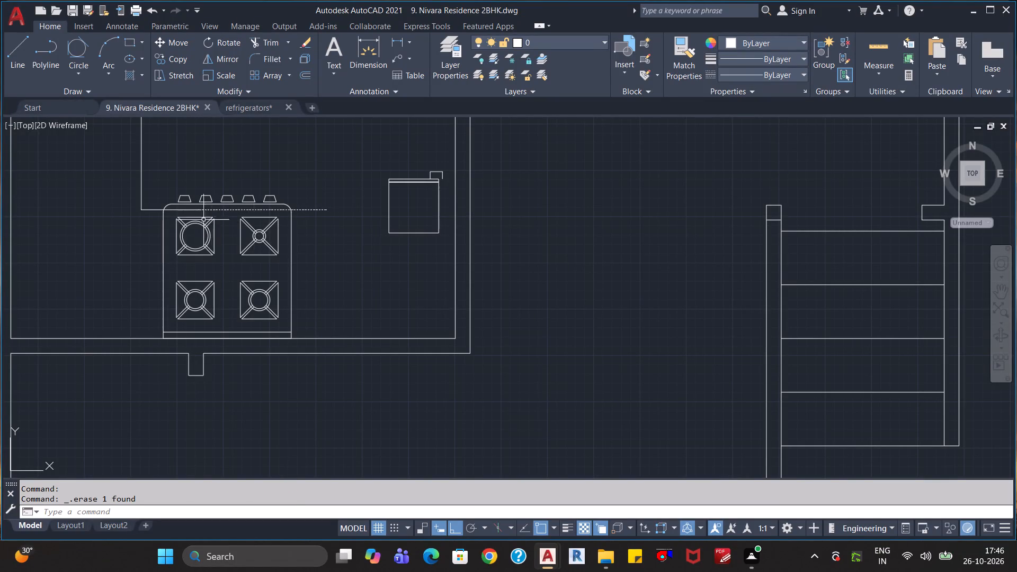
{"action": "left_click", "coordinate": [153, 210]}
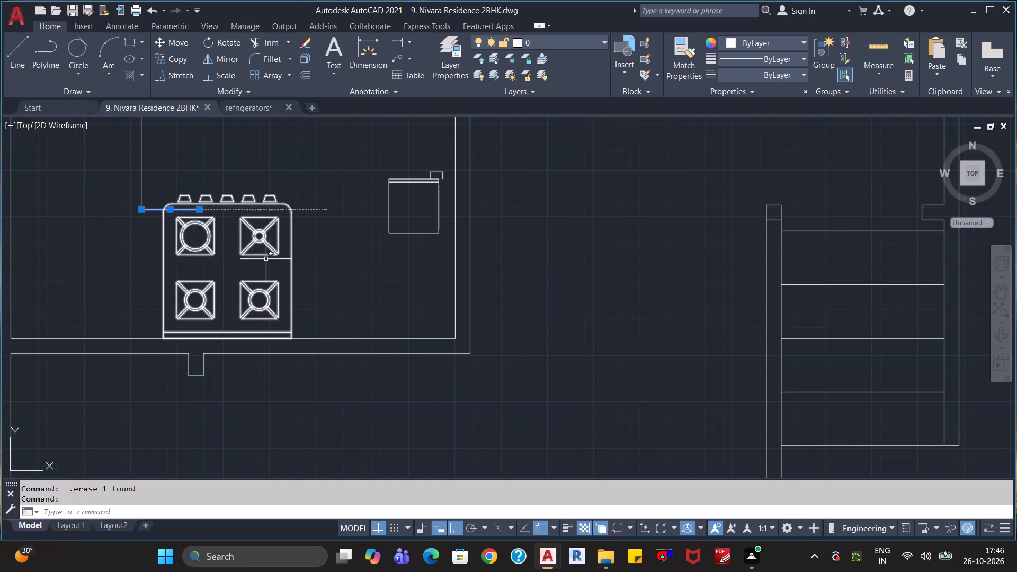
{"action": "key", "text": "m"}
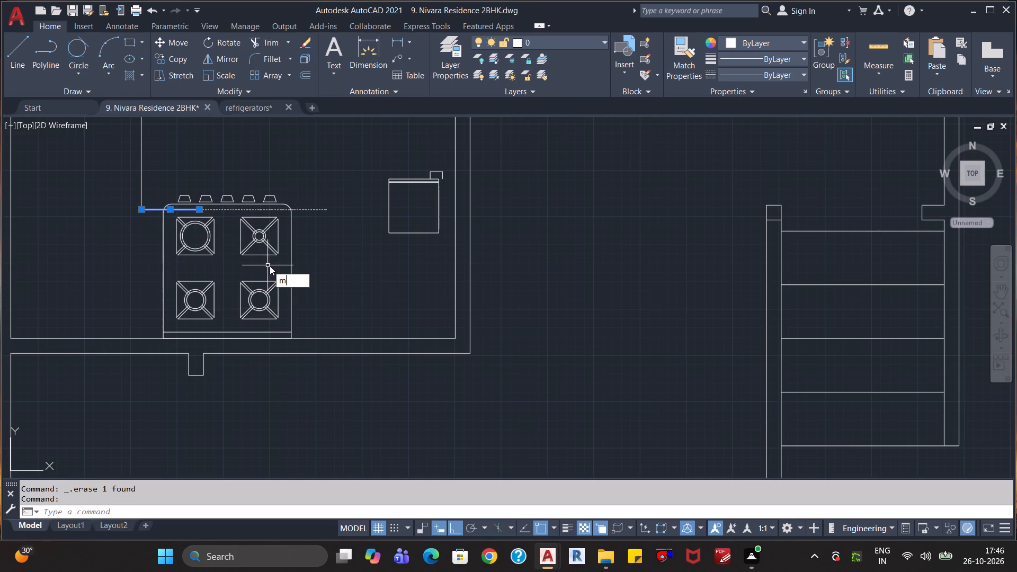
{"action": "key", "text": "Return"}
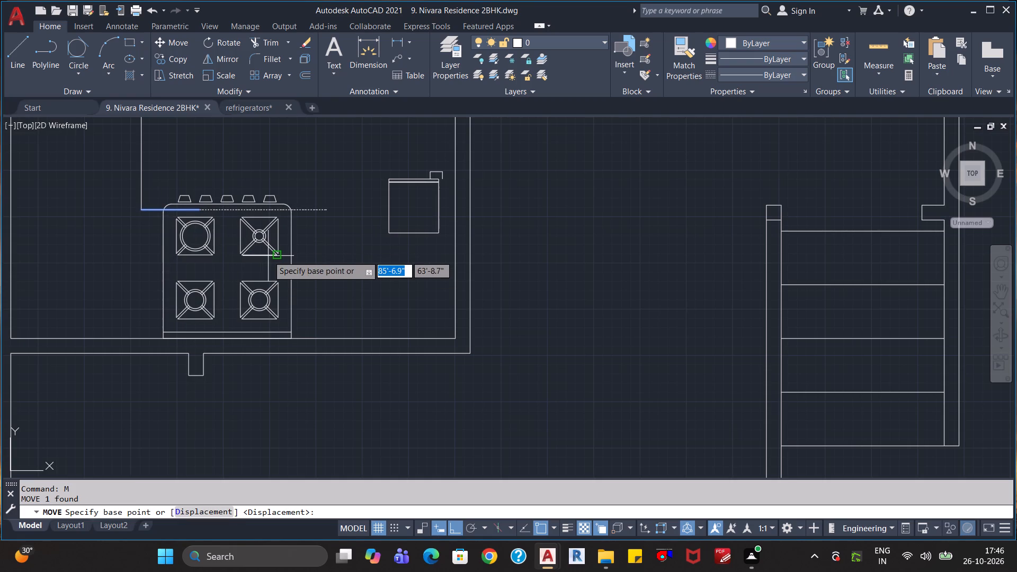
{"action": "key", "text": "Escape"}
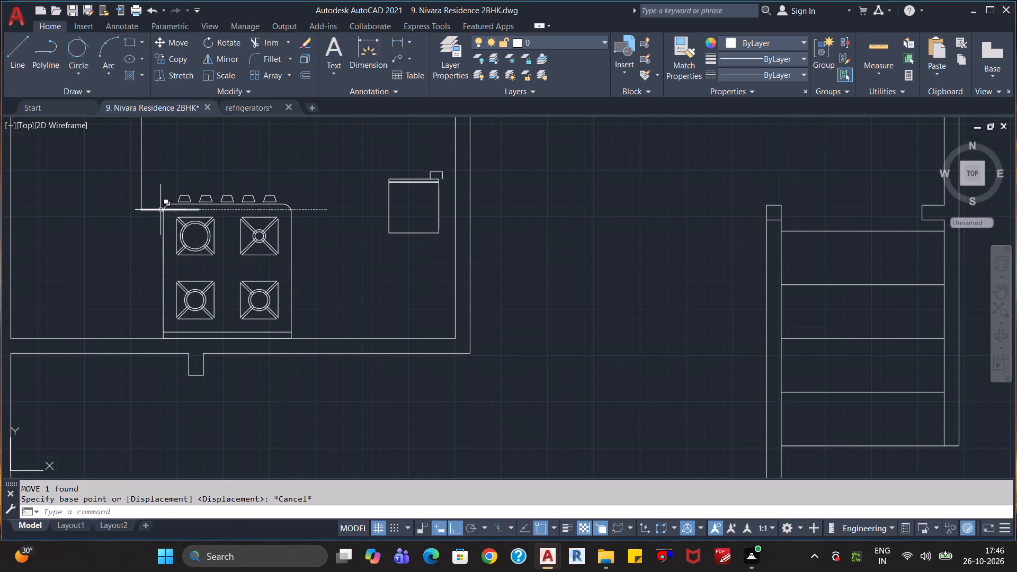
Delete the short solid horizontal line running from the west counter's edge into the stove.
{"action": "left_click", "coordinate": [159, 210]}
{"action": "key", "text": "Delete"}
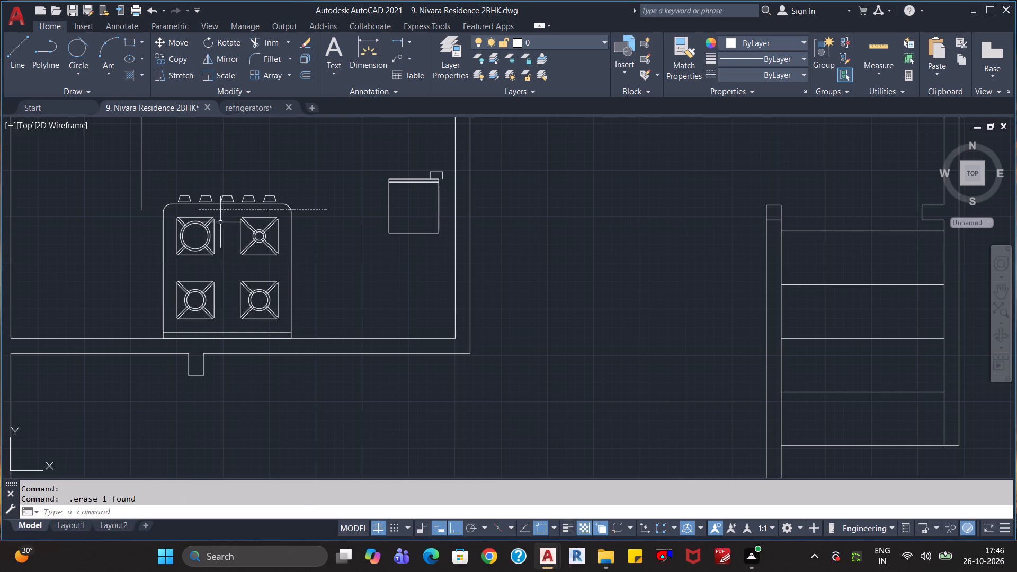
Move the dashed horizontal line about 9.7" west so that its east end meets the stove's east edge.
{"action": "left_click", "coordinate": [221, 210]}
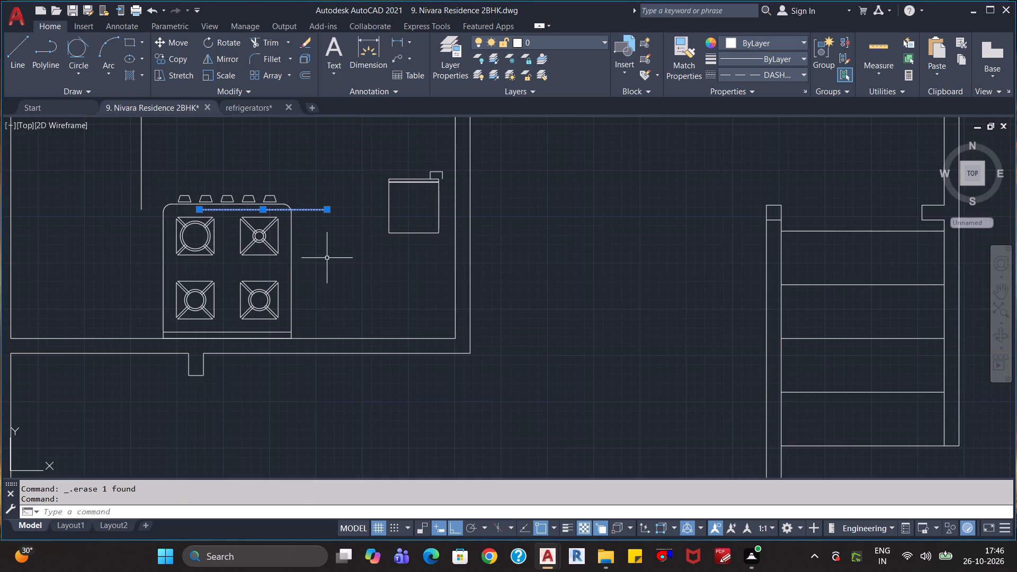
{"action": "key", "text": "m"}
{"action": "key", "text": "Return"}
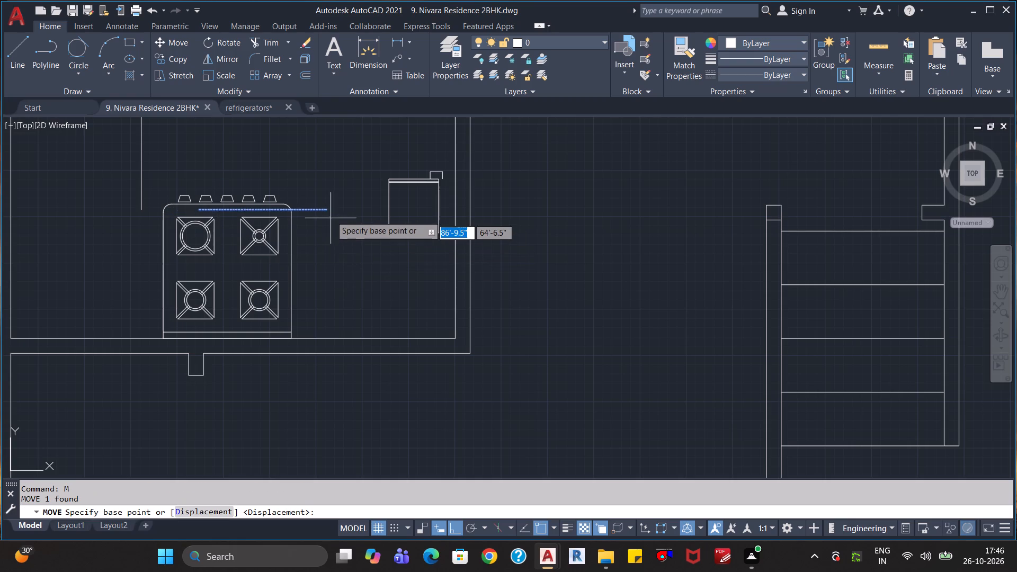
{"action": "left_click", "coordinate": [330, 212]}
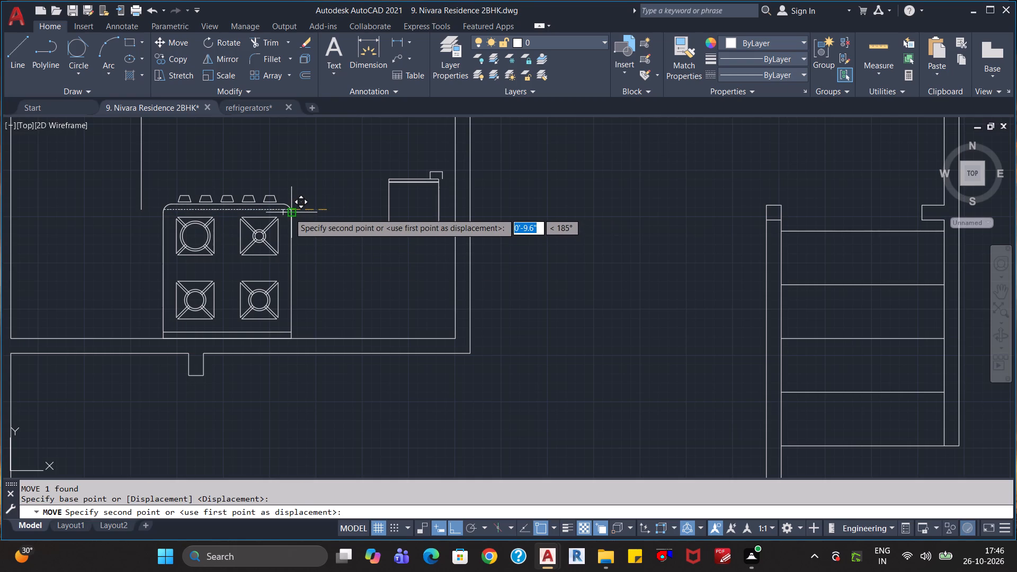
{"action": "scroll", "coordinate": [288, 211], "scroll_direction": "up", "scroll_amount": 4}
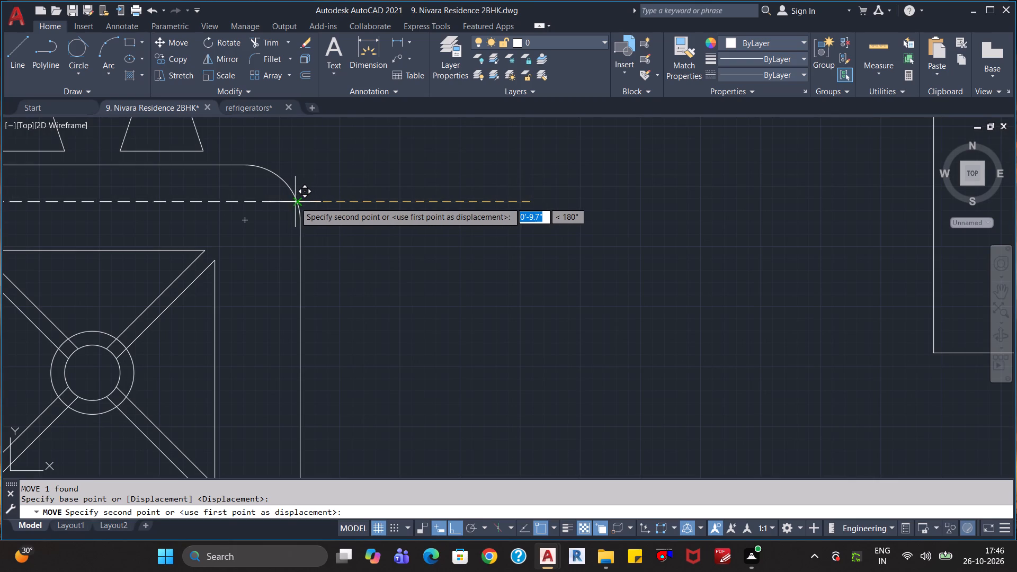
{"action": "left_click", "coordinate": [295, 202]}
{"action": "scroll", "coordinate": [370, 225], "scroll_direction": "down", "scroll_amount": 2}
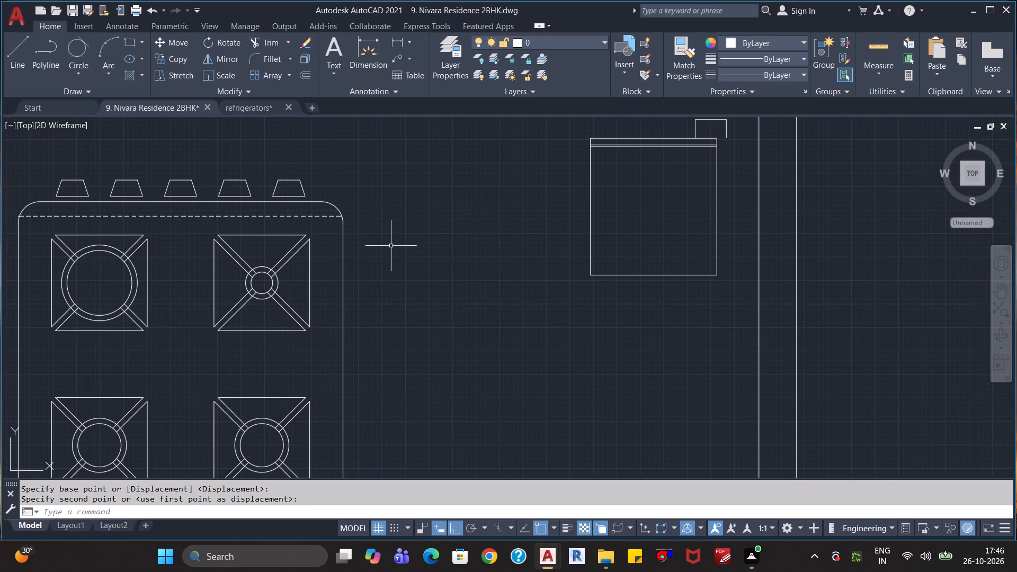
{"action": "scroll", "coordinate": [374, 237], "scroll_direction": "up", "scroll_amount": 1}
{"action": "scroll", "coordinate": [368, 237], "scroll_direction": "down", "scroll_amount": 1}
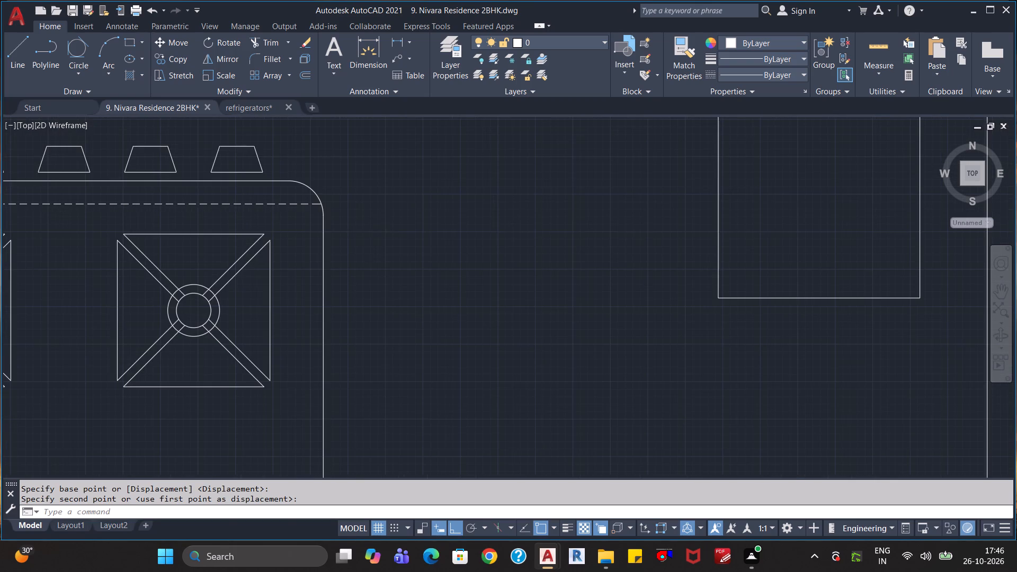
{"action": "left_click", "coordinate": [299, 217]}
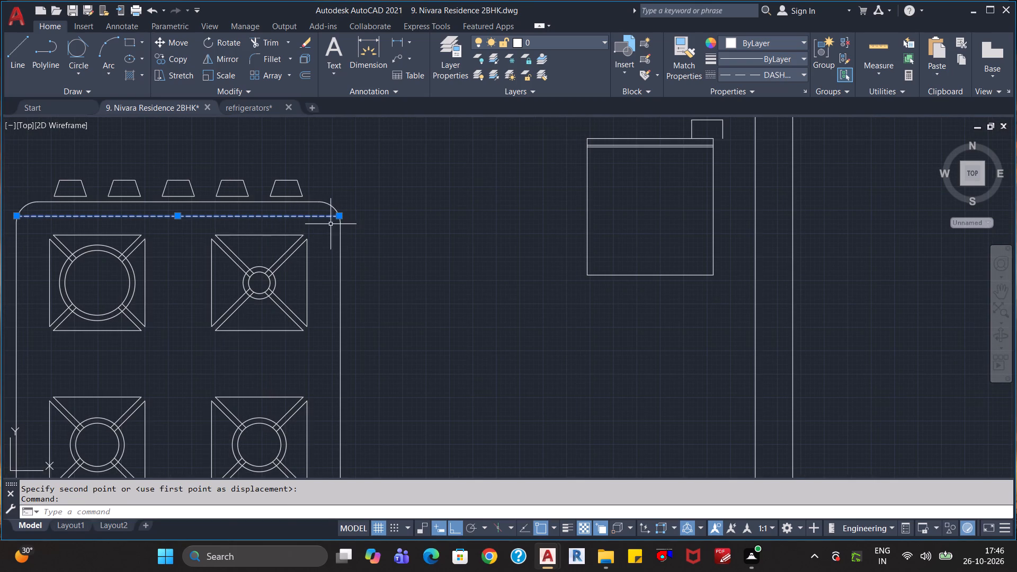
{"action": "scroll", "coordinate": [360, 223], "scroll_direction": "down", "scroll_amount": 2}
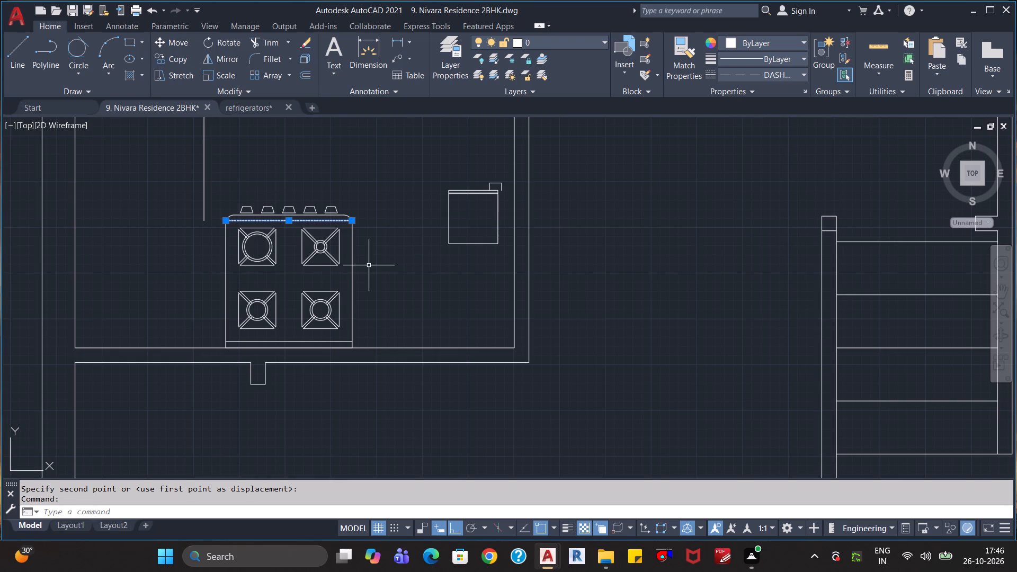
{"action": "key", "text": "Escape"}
Draw a short horizontal line from the south end of the kitchen's vertical counter line to the stove's west edge.
{"action": "key", "text": "l"}
{"action": "key", "text": "Return"}
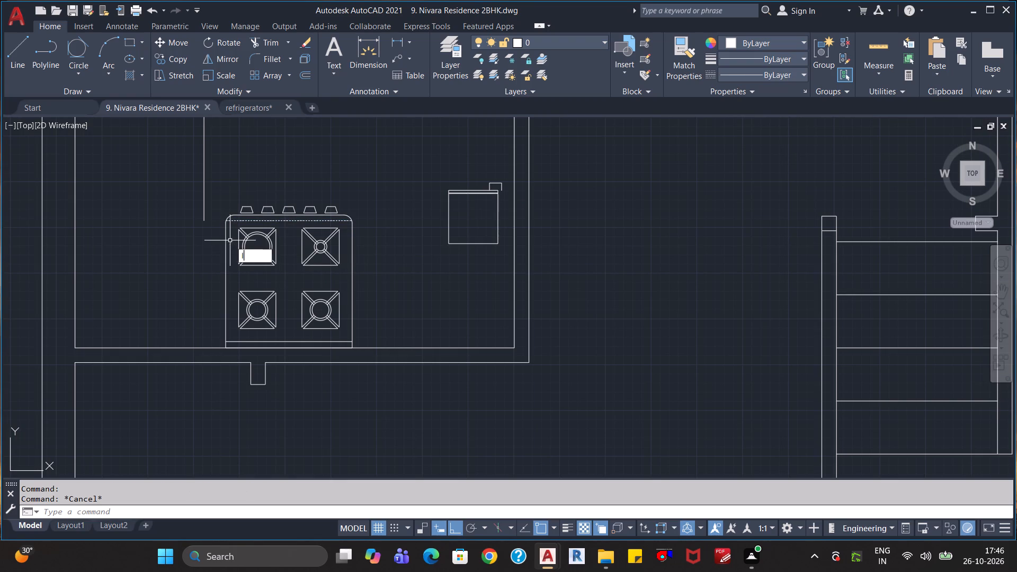
{"action": "left_click", "coordinate": [203, 220]}
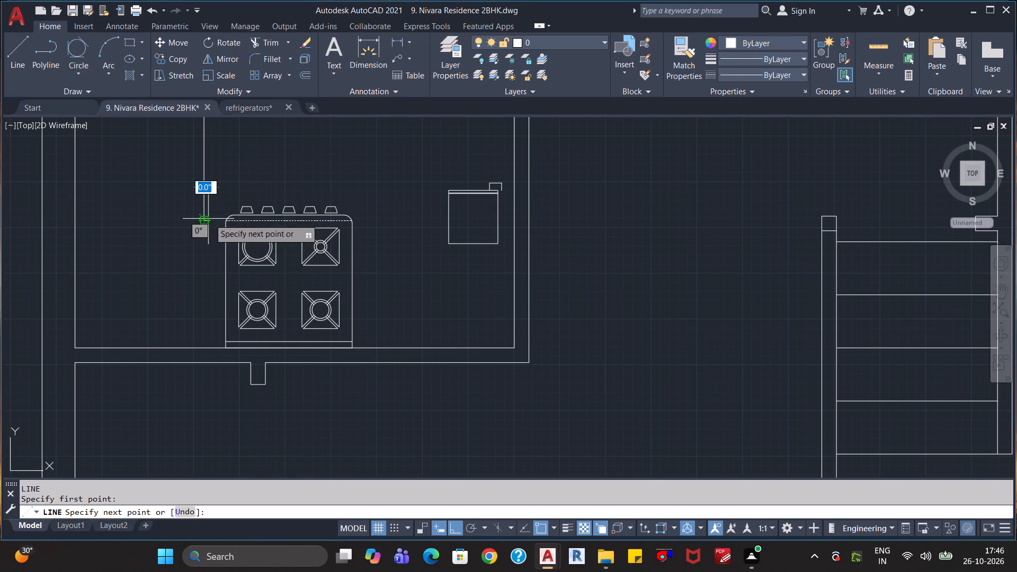
{"action": "left_click", "coordinate": [225, 217]}
{"action": "key", "text": "Escape"}
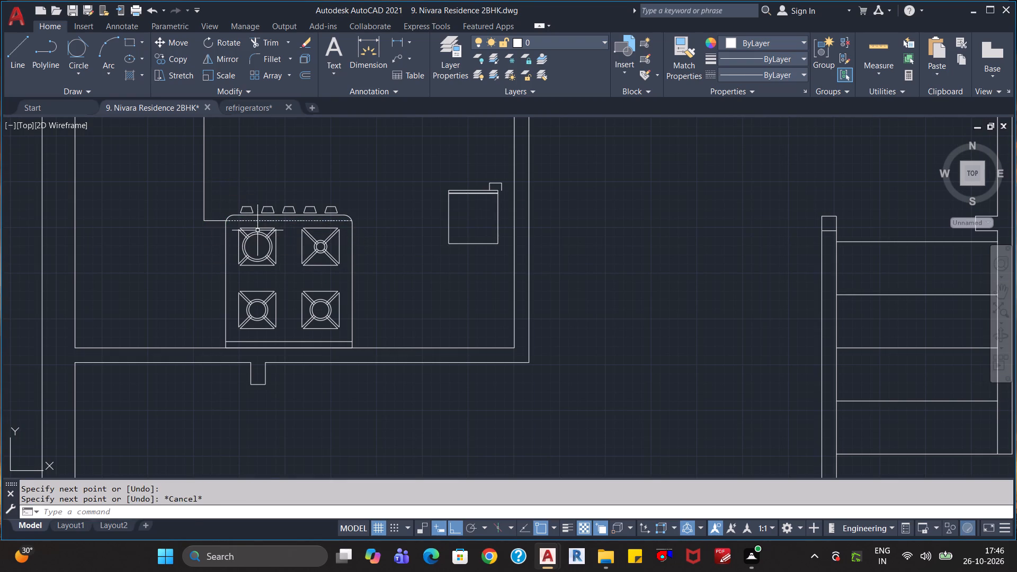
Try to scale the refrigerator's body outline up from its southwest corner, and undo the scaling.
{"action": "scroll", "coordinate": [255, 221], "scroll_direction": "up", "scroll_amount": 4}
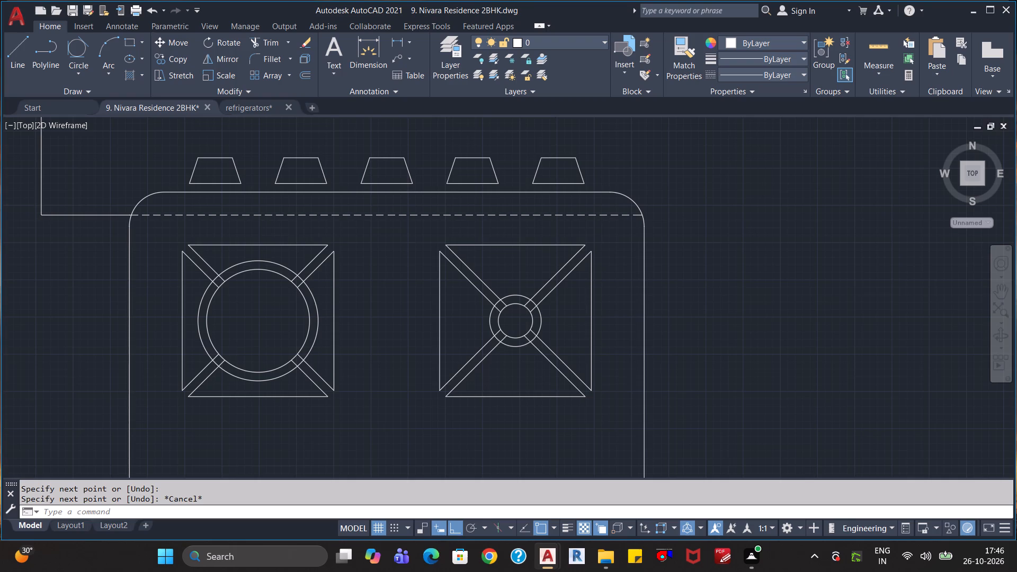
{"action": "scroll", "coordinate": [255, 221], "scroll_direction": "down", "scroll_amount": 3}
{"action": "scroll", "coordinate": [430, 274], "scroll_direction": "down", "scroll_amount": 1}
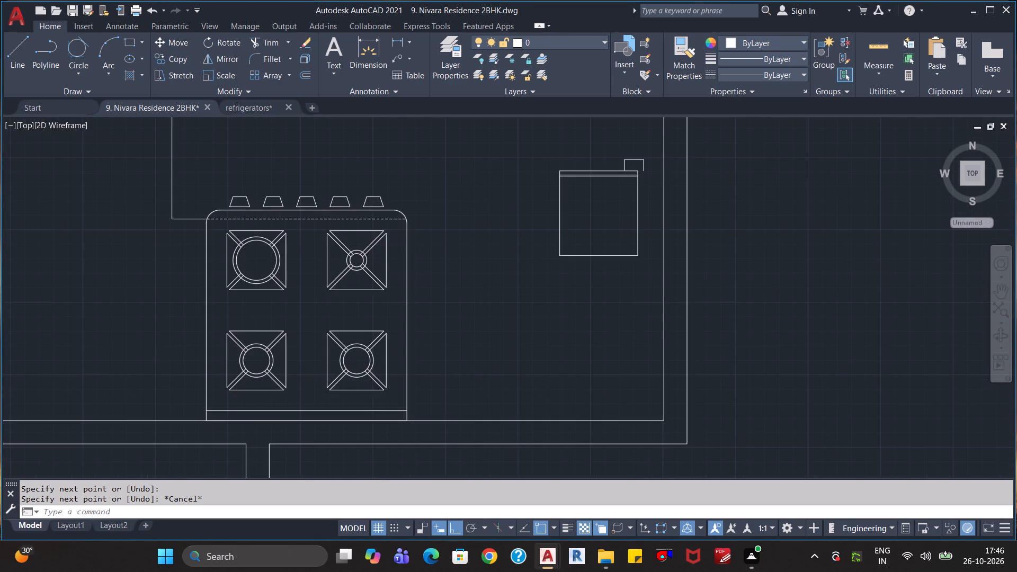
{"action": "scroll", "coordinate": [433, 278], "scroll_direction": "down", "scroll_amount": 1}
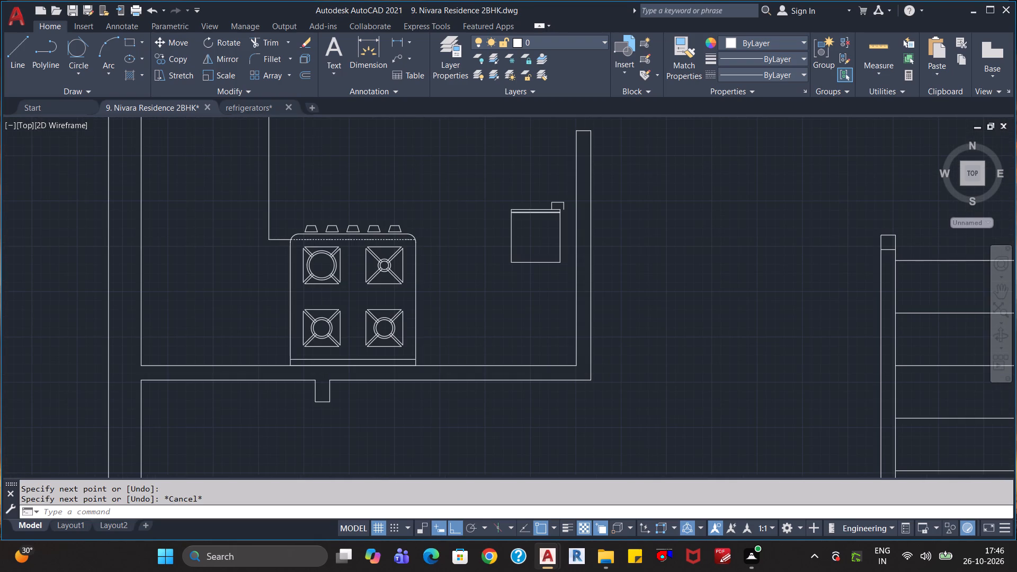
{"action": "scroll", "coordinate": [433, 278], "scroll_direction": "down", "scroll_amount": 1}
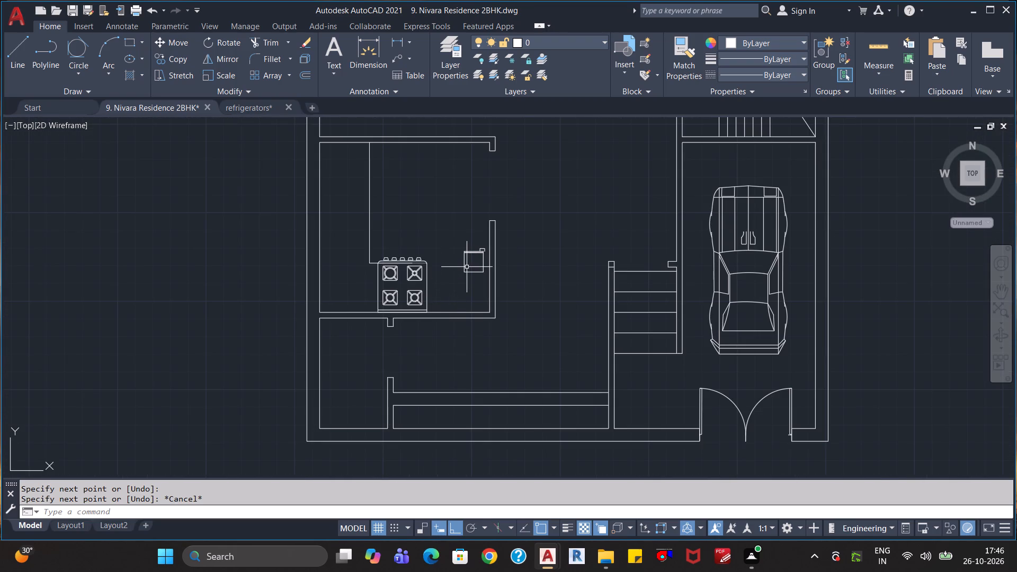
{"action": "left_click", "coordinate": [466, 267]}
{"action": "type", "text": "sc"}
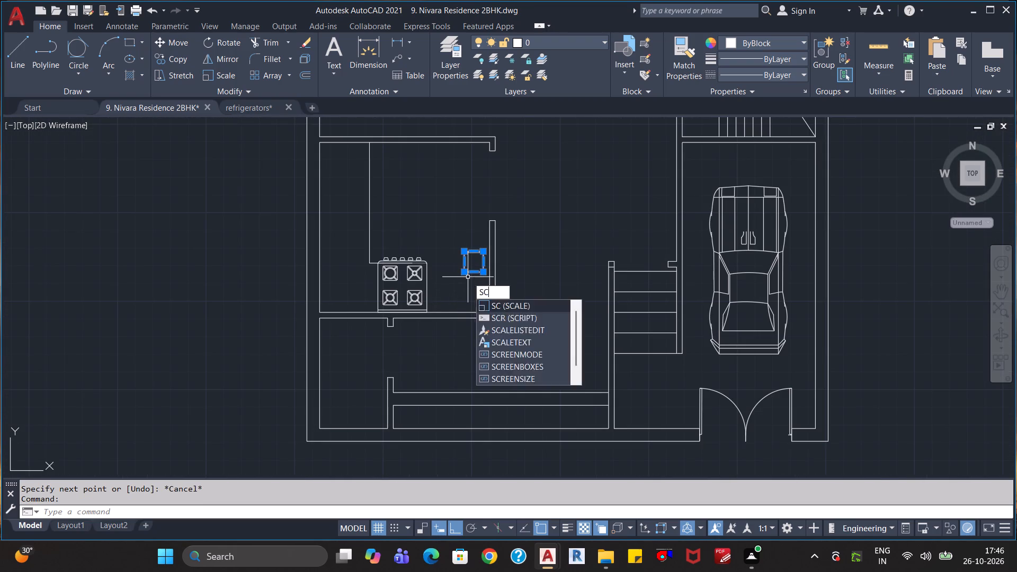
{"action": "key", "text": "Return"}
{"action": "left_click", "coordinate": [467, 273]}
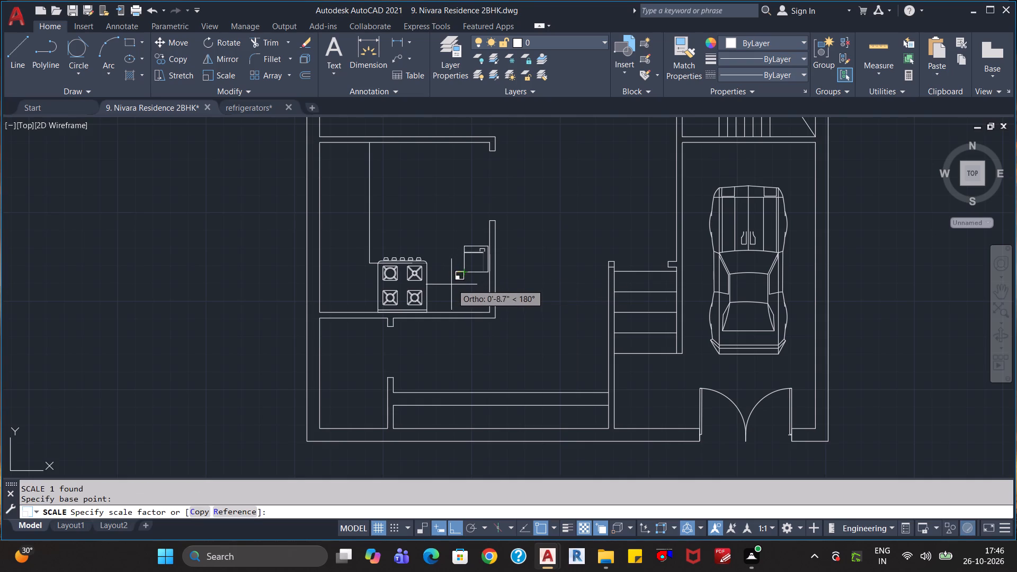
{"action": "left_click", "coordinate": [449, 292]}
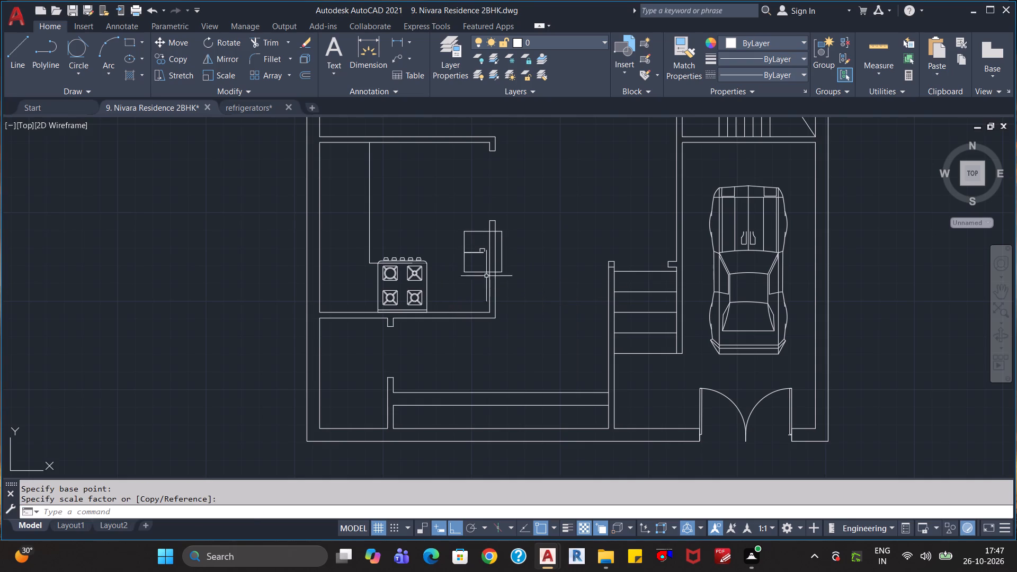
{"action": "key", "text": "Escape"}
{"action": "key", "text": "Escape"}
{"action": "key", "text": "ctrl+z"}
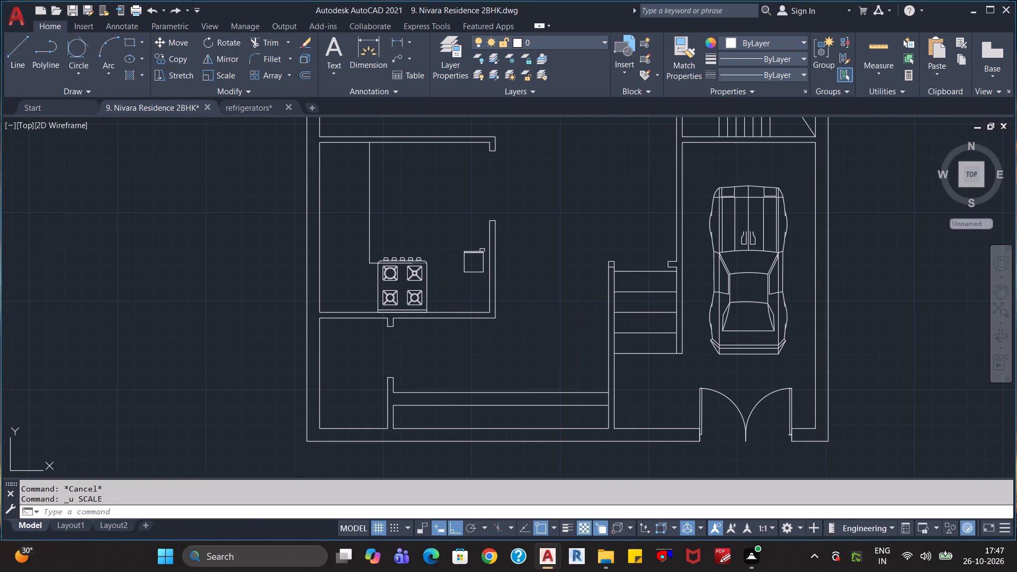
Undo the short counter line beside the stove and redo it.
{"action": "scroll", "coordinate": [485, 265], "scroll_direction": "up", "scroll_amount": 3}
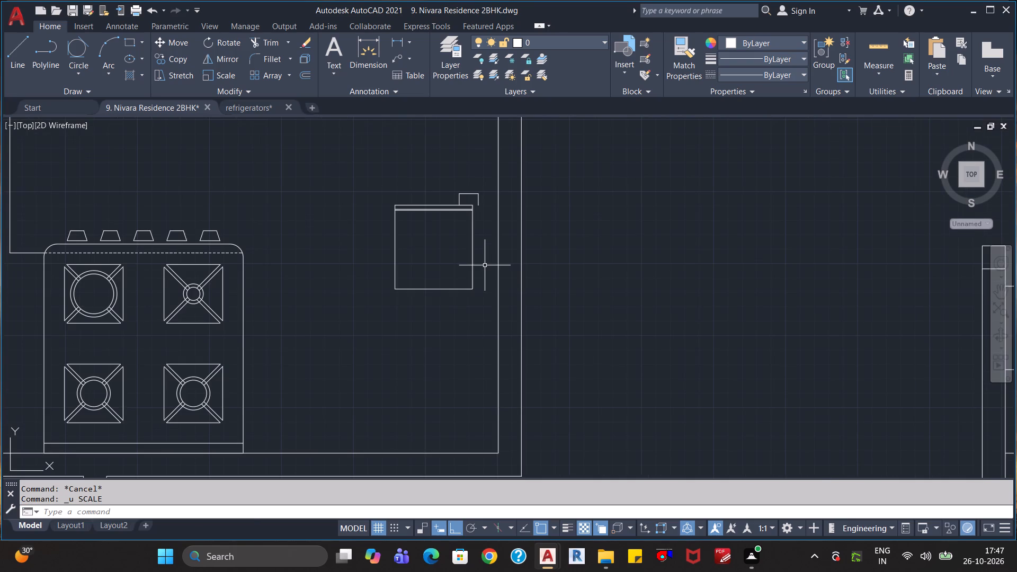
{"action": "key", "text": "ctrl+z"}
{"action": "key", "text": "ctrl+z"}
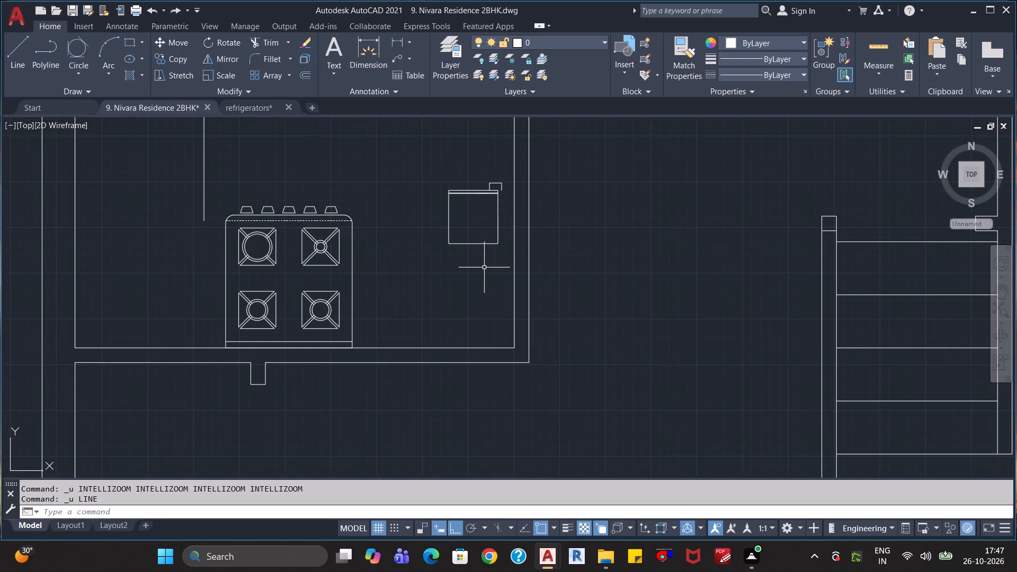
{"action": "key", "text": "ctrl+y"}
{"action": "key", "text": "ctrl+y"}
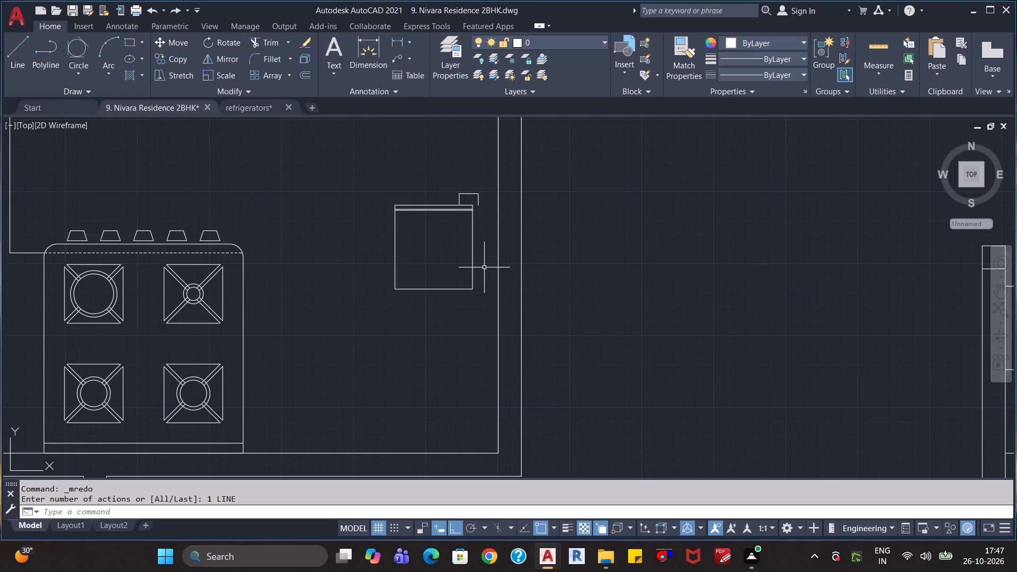
Delete the whole refrigerator, including its door strip and handle, from the kitchen.
{"action": "left_click", "coordinate": [486, 168]}
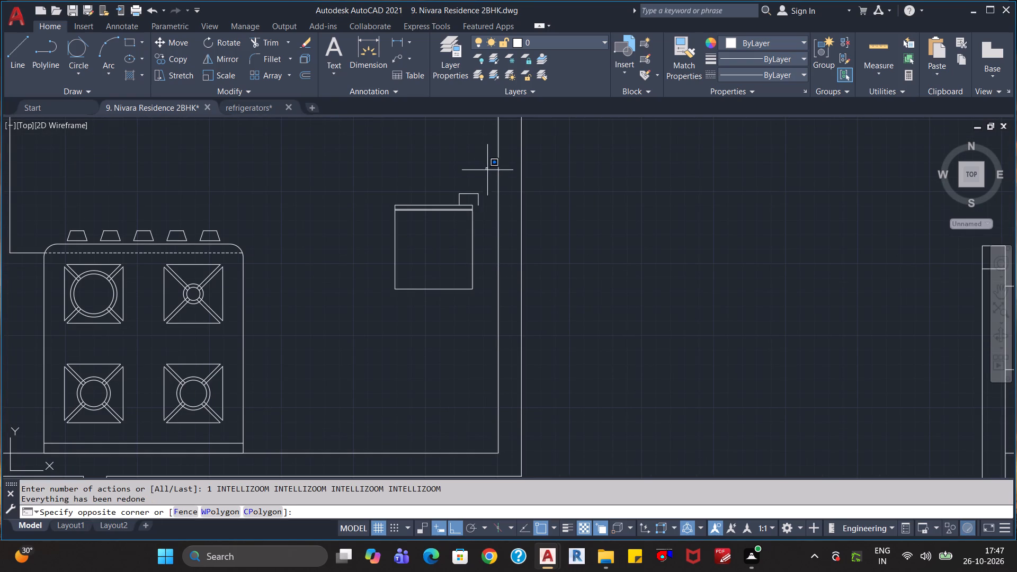
{"action": "left_click", "coordinate": [378, 319]}
{"action": "key", "text": "Delete"}
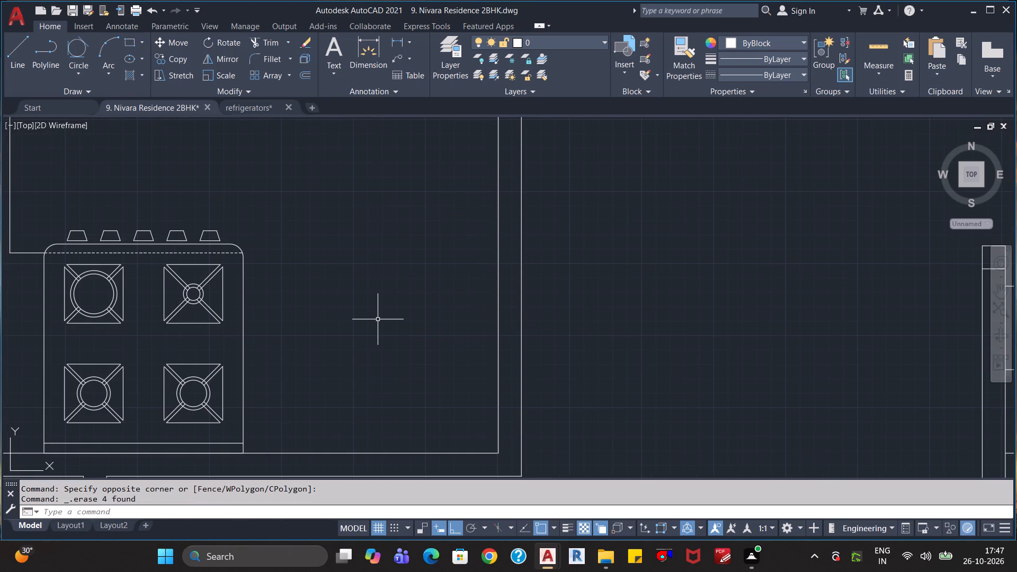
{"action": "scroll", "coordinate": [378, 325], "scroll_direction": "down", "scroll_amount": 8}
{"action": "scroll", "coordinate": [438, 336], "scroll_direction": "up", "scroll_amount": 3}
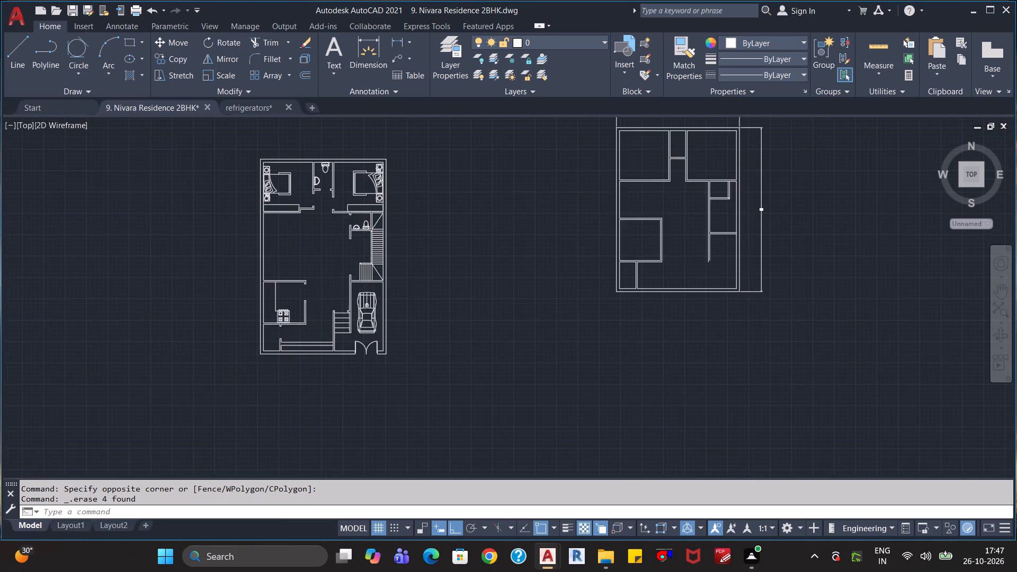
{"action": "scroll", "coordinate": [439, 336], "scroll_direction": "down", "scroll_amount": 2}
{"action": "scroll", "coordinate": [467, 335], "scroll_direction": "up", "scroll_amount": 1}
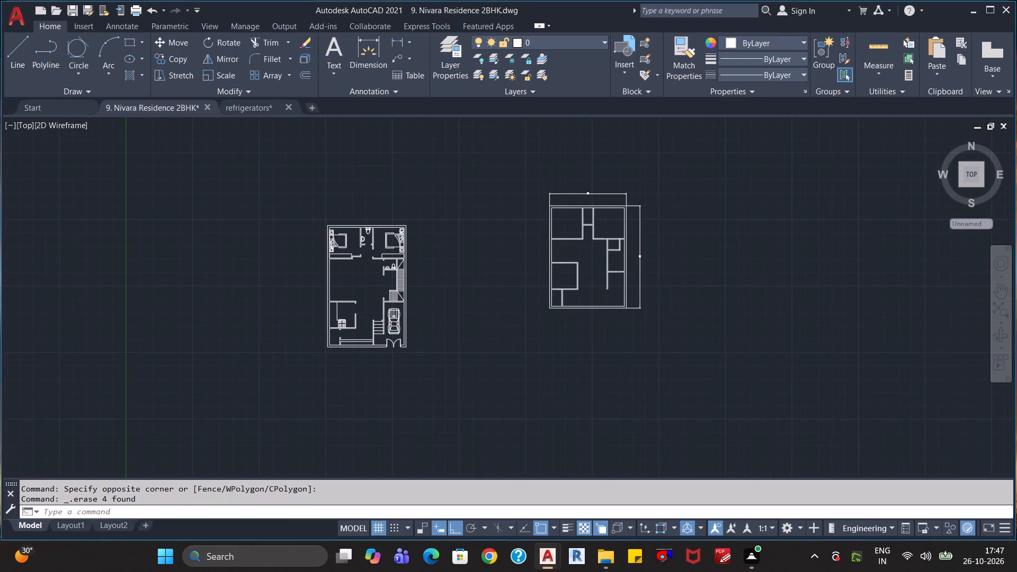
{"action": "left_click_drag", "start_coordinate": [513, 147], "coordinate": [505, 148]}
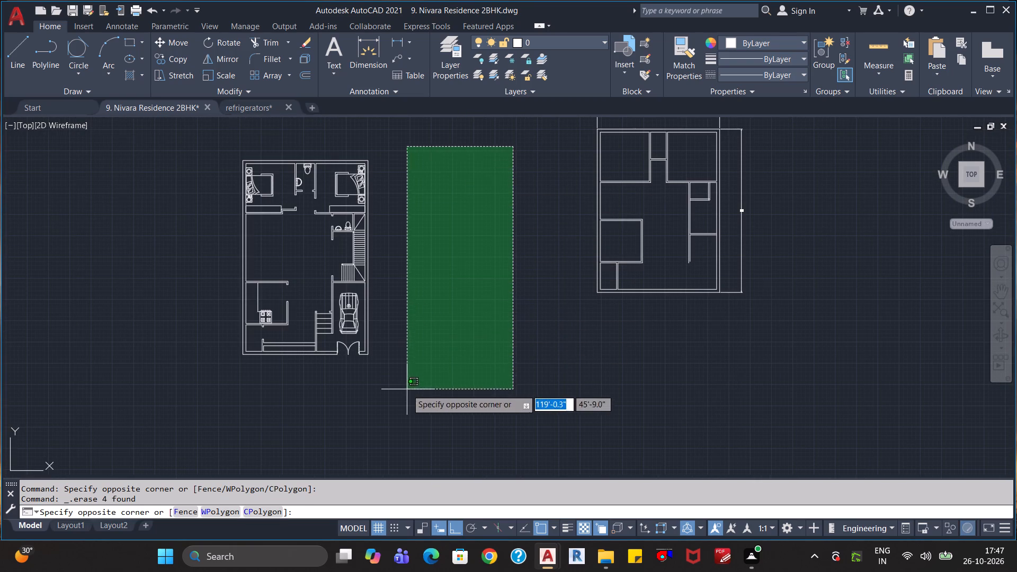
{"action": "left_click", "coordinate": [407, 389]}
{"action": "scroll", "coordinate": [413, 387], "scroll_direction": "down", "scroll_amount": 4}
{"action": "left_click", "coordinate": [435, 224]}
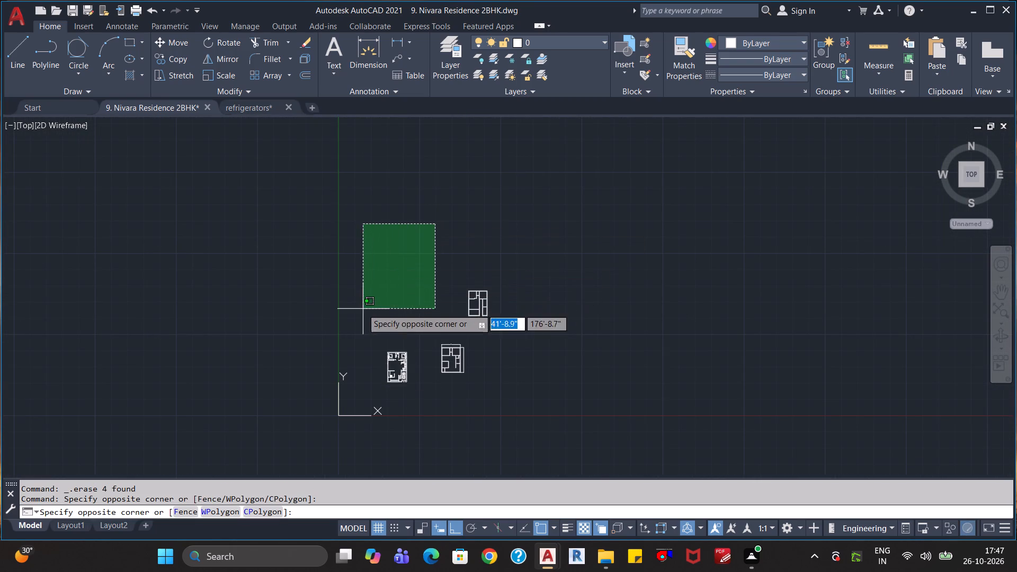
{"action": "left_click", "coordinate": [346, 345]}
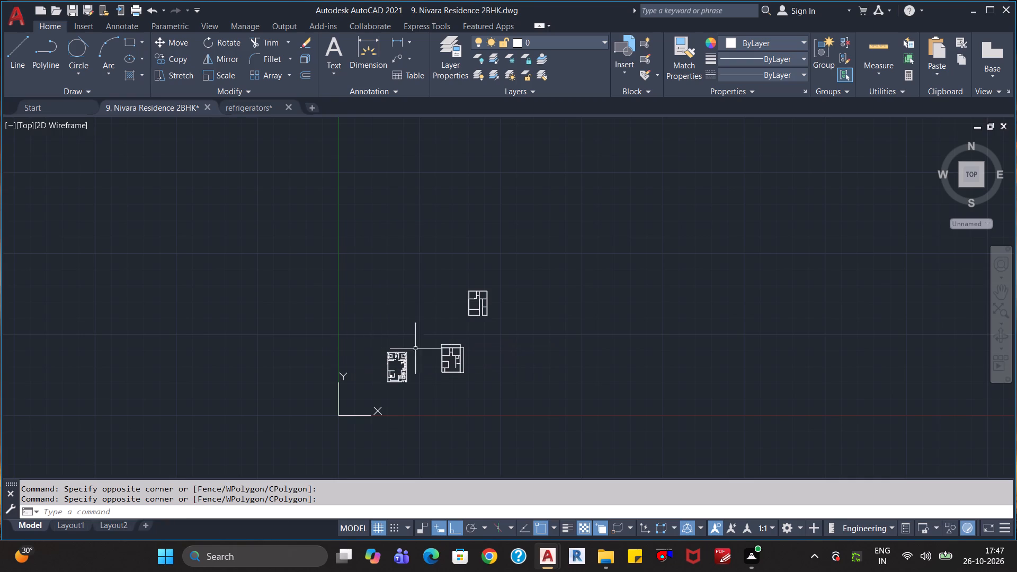
Paste the copied refrigerator into the empty area just north of the furnished floor plan.
{"action": "scroll", "coordinate": [539, 382], "scroll_direction": "down", "scroll_amount": 2}
{"action": "scroll", "coordinate": [481, 409], "scroll_direction": "up", "scroll_amount": 5}
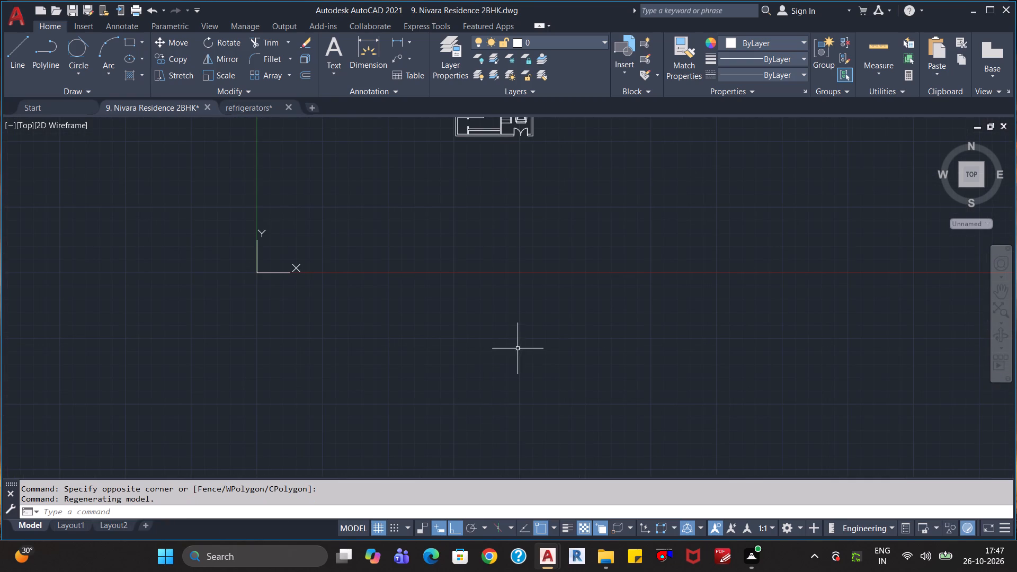
{"action": "middle_click_drag", "start_coordinate": [517, 351], "coordinate": [432, 414]}
{"action": "scroll", "coordinate": [429, 362], "scroll_direction": "down", "scroll_amount": 1}
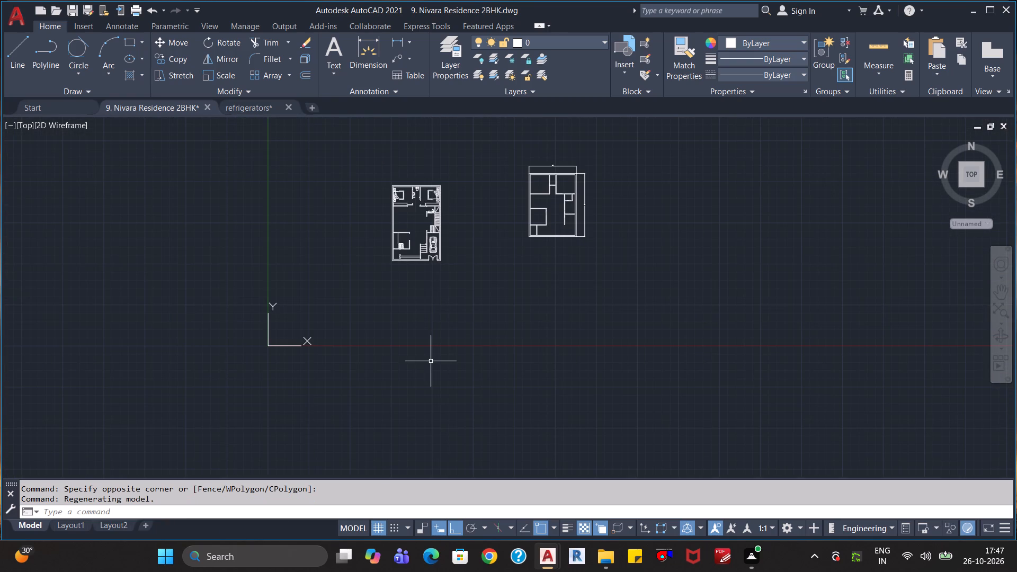
{"action": "key", "text": "ctrl+v"}
{"action": "scroll", "coordinate": [405, 221], "scroll_direction": "down", "scroll_amount": 3}
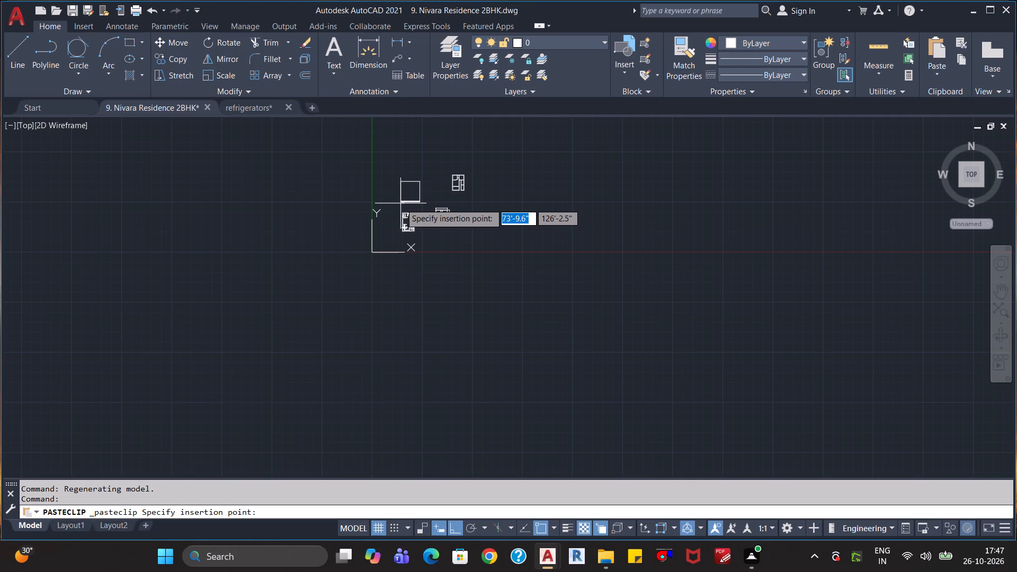
{"action": "left_click", "coordinate": [400, 203]}
Rotate the pasted refrigerator 270° about its northeast corner.
{"action": "scroll", "coordinate": [414, 208], "scroll_direction": "up", "scroll_amount": 4}
{"action": "middle_click_drag", "start_coordinate": [423, 210], "coordinate": [422, 247]}
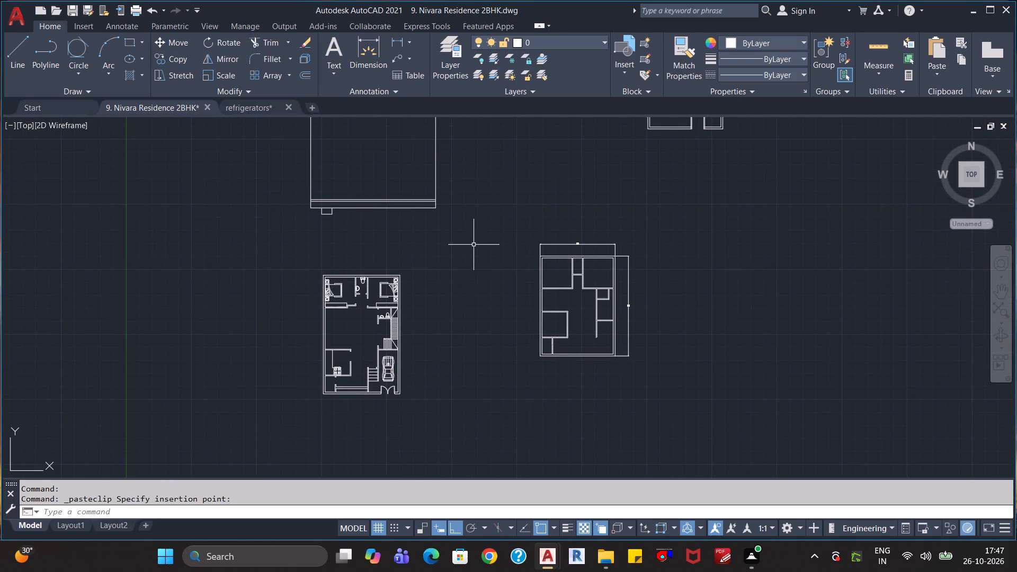
{"action": "scroll", "coordinate": [474, 242], "scroll_direction": "down", "scroll_amount": 1}
{"action": "left_click", "coordinate": [476, 239]}
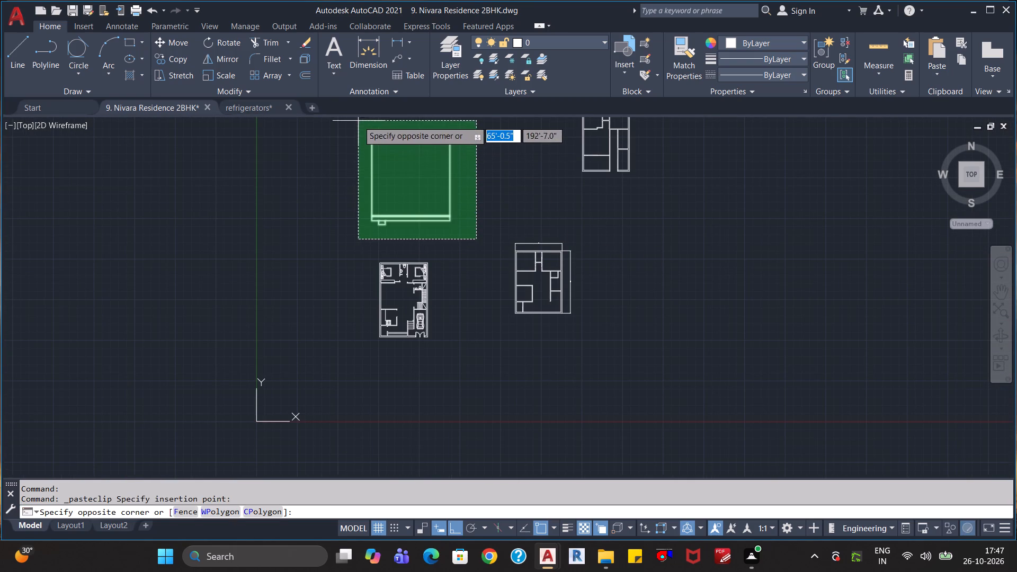
{"action": "left_click", "coordinate": [358, 121]}
{"action": "type", "text": "ro"}
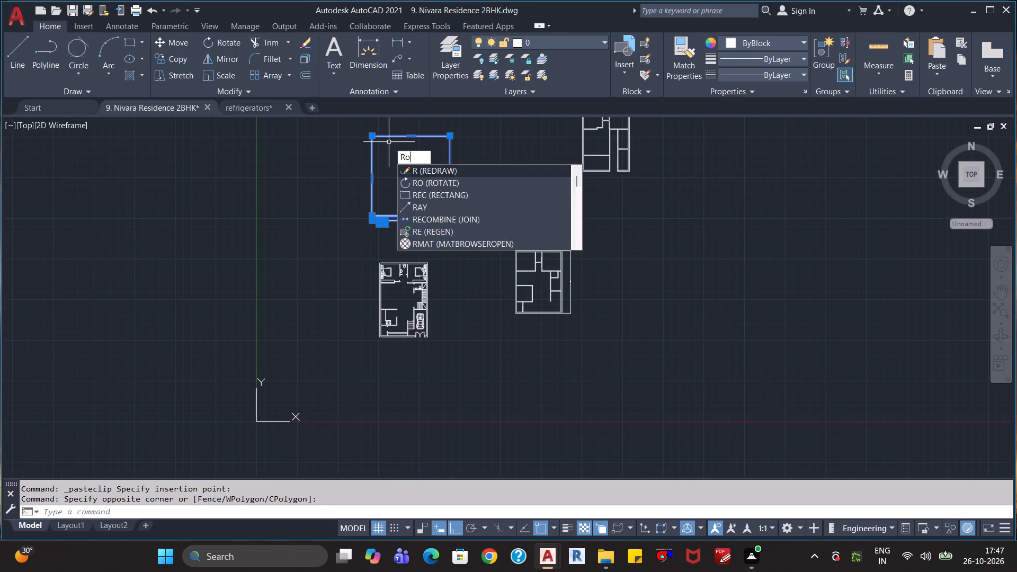
{"action": "key", "text": "Return"}
{"action": "left_click", "coordinate": [448, 139]}
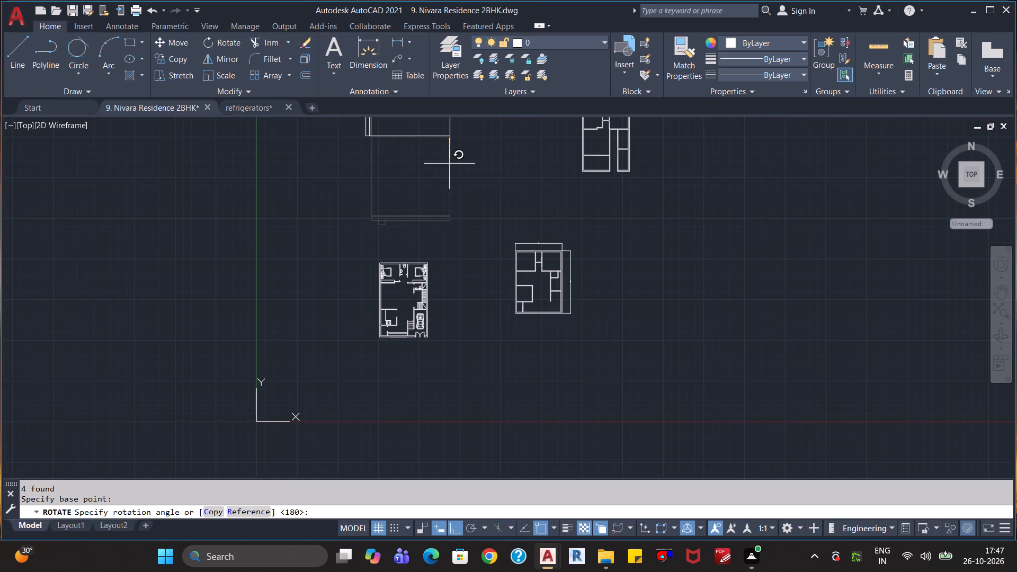
{"action": "left_click", "coordinate": [452, 195]}
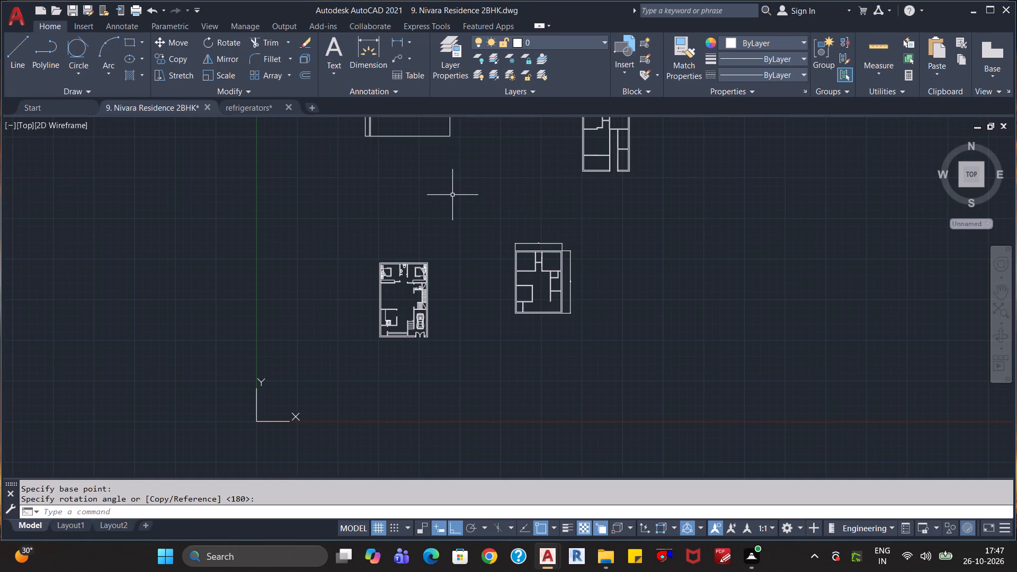
Rotate the pasted refrigerator another 270° about its southeast corner so its door strip faces north.
{"action": "scroll", "coordinate": [452, 196], "scroll_direction": "down", "scroll_amount": 1}
{"action": "middle_click_drag", "start_coordinate": [463, 181], "coordinate": [454, 231]}
{"action": "left_click", "coordinate": [465, 148]}
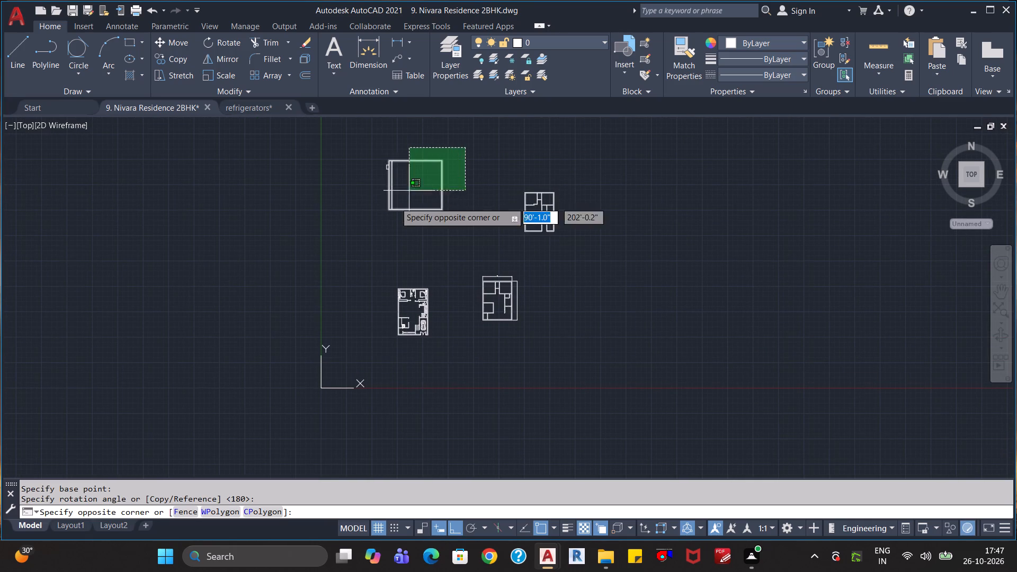
{"action": "left_click", "coordinate": [363, 218]}
{"action": "key", "text": "r"}
{"action": "key", "text": "o"}
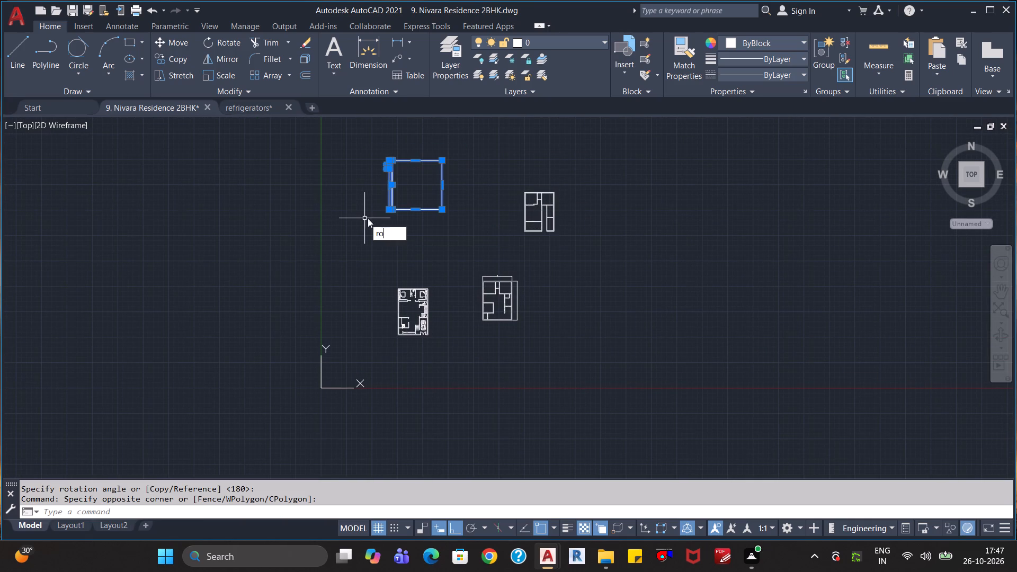
{"action": "key", "text": "Return"}
{"action": "left_click", "coordinate": [439, 212]}
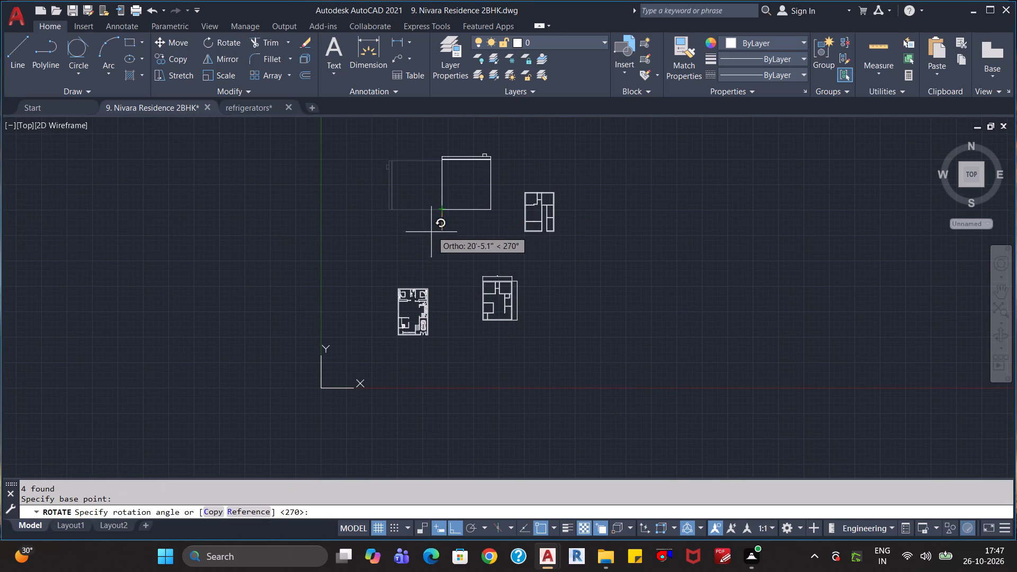
{"action": "left_click", "coordinate": [429, 237]}
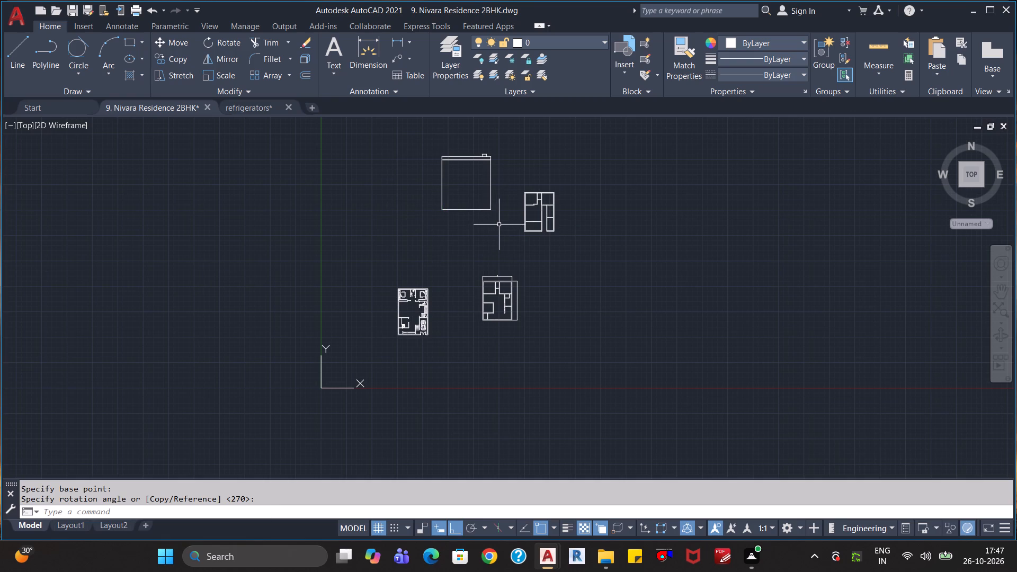
Scale the whole refrigerator down to roughly a tenth of its size about its southeast corner.
{"action": "left_click", "coordinate": [503, 225]}
{"action": "left_click", "coordinate": [426, 136]}
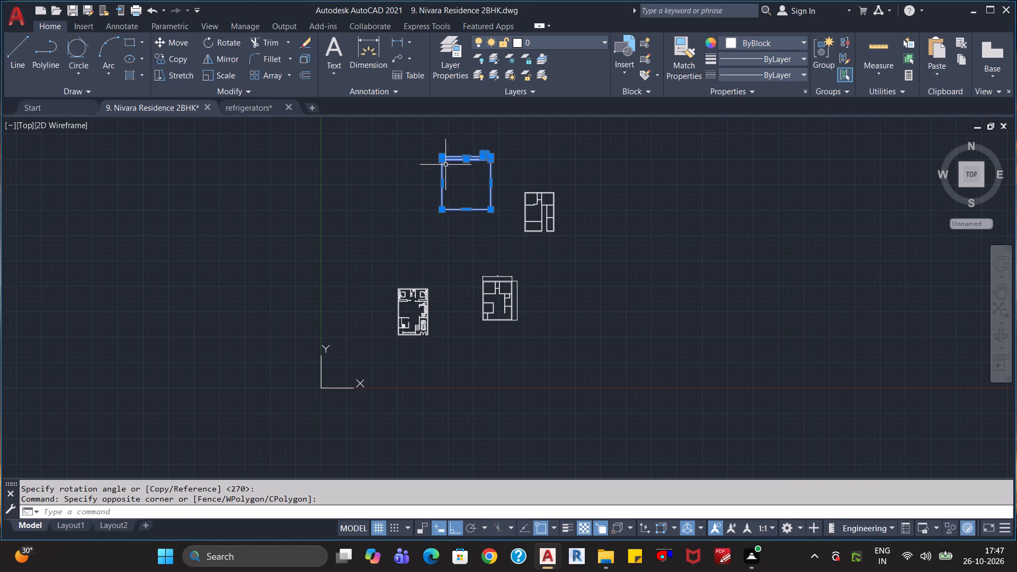
{"action": "key", "text": "r"}
{"action": "key", "text": "BackSpace"}
{"action": "type", "text": "sc"}
{"action": "key", "text": "Return"}
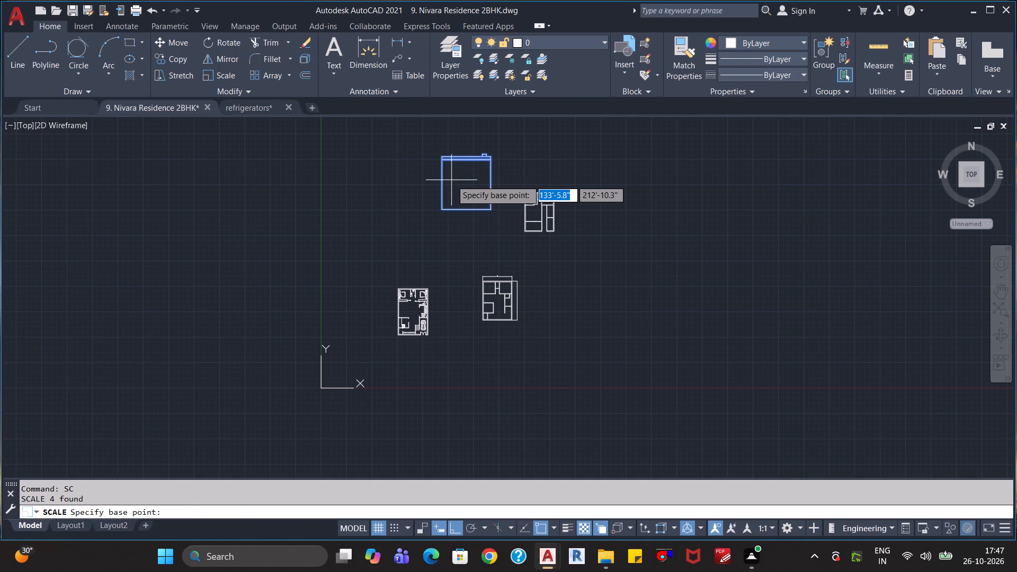
{"action": "left_click", "coordinate": [492, 211]}
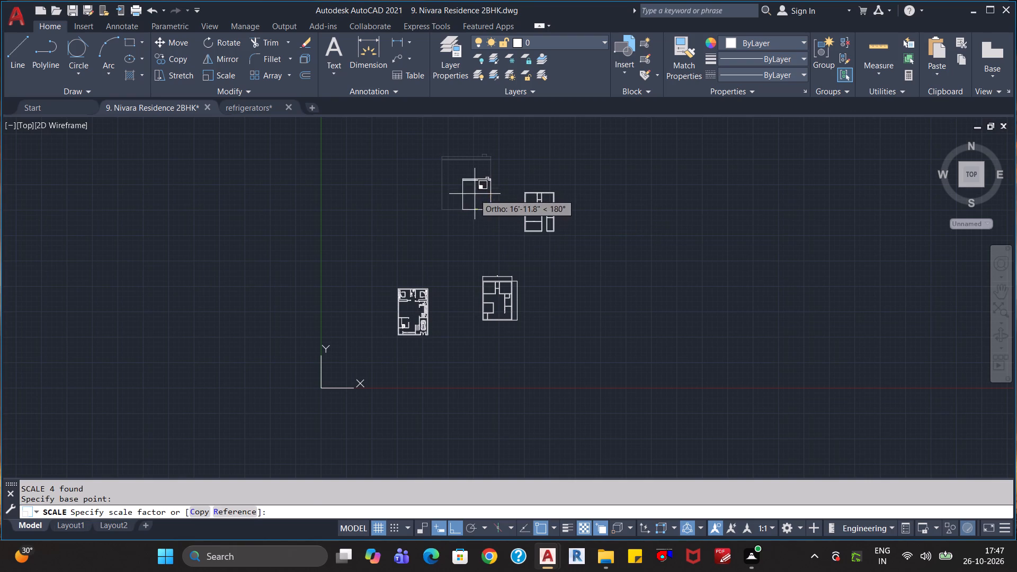
{"action": "scroll", "coordinate": [483, 205], "scroll_direction": "down", "scroll_amount": 1}
{"action": "scroll", "coordinate": [483, 205], "scroll_direction": "up", "scroll_amount": 6}
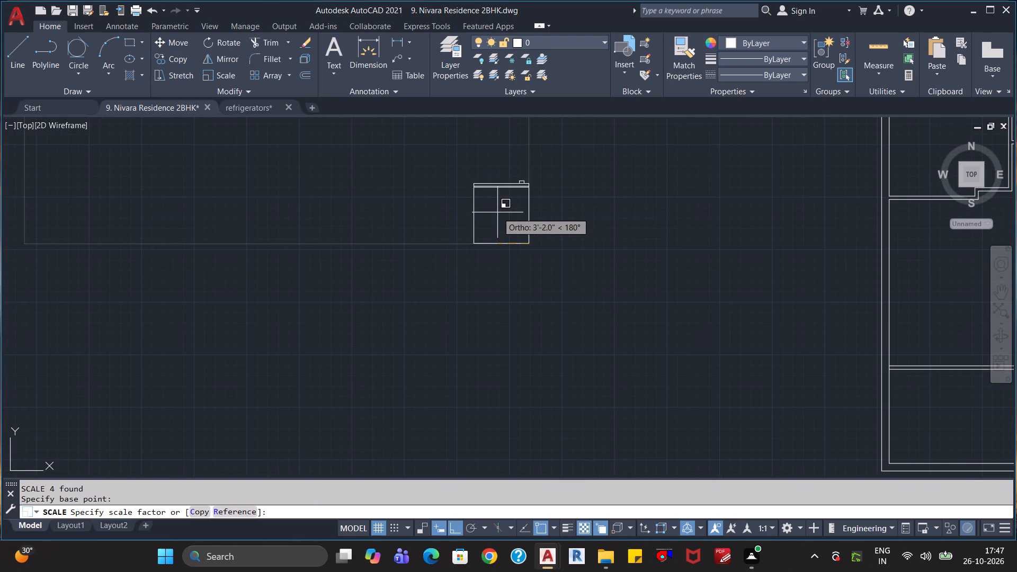
{"action": "left_click", "coordinate": [503, 218]}
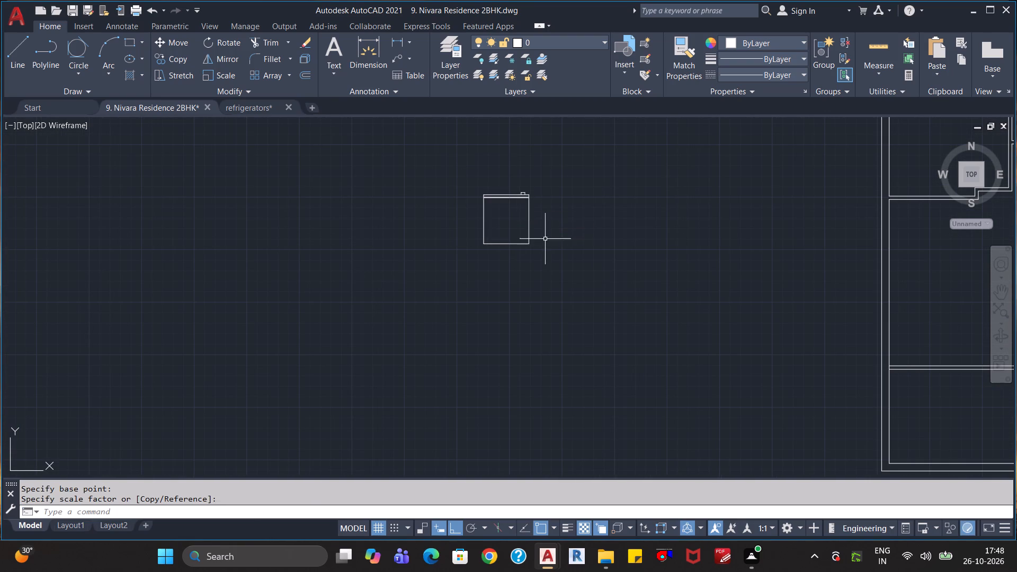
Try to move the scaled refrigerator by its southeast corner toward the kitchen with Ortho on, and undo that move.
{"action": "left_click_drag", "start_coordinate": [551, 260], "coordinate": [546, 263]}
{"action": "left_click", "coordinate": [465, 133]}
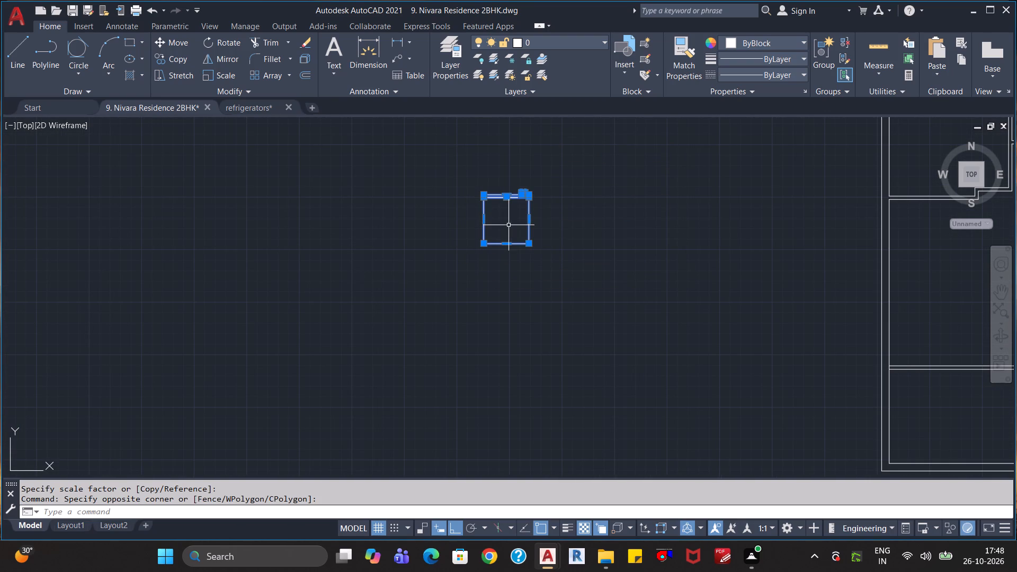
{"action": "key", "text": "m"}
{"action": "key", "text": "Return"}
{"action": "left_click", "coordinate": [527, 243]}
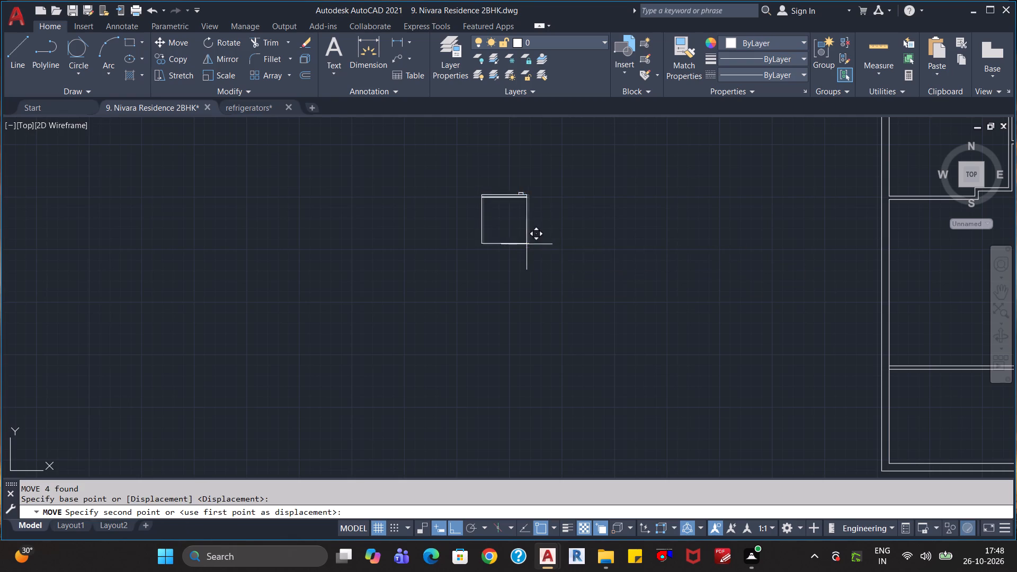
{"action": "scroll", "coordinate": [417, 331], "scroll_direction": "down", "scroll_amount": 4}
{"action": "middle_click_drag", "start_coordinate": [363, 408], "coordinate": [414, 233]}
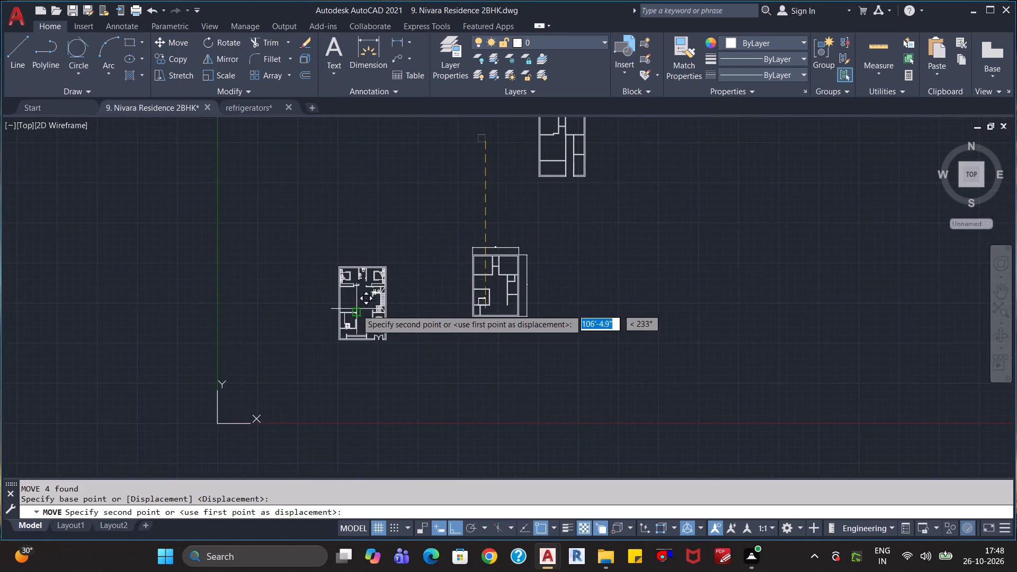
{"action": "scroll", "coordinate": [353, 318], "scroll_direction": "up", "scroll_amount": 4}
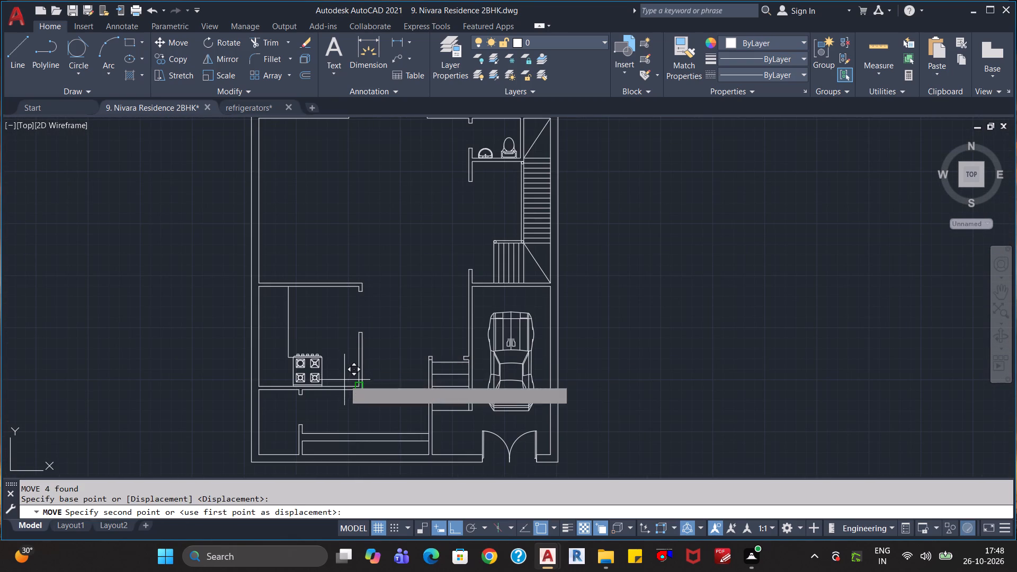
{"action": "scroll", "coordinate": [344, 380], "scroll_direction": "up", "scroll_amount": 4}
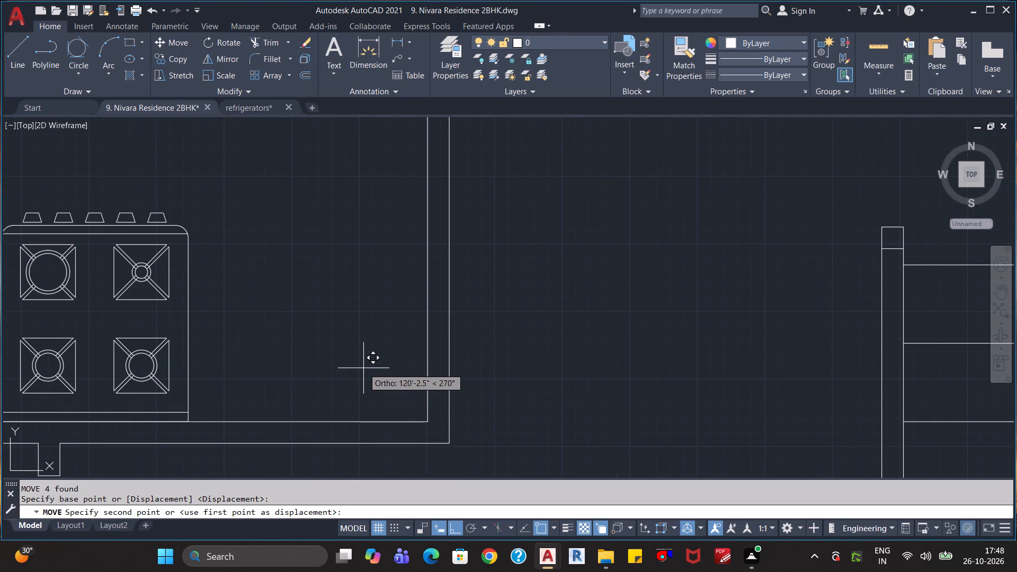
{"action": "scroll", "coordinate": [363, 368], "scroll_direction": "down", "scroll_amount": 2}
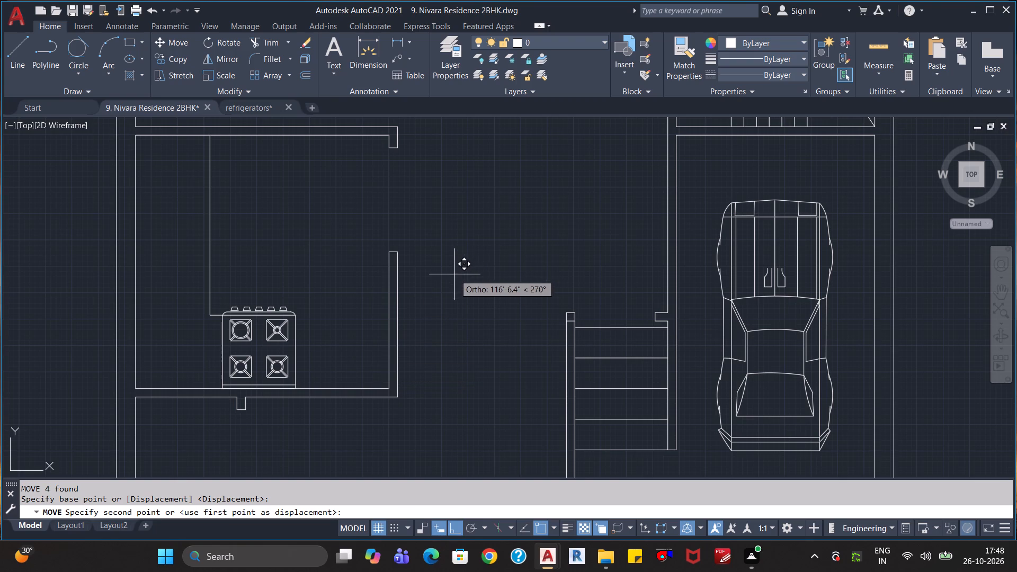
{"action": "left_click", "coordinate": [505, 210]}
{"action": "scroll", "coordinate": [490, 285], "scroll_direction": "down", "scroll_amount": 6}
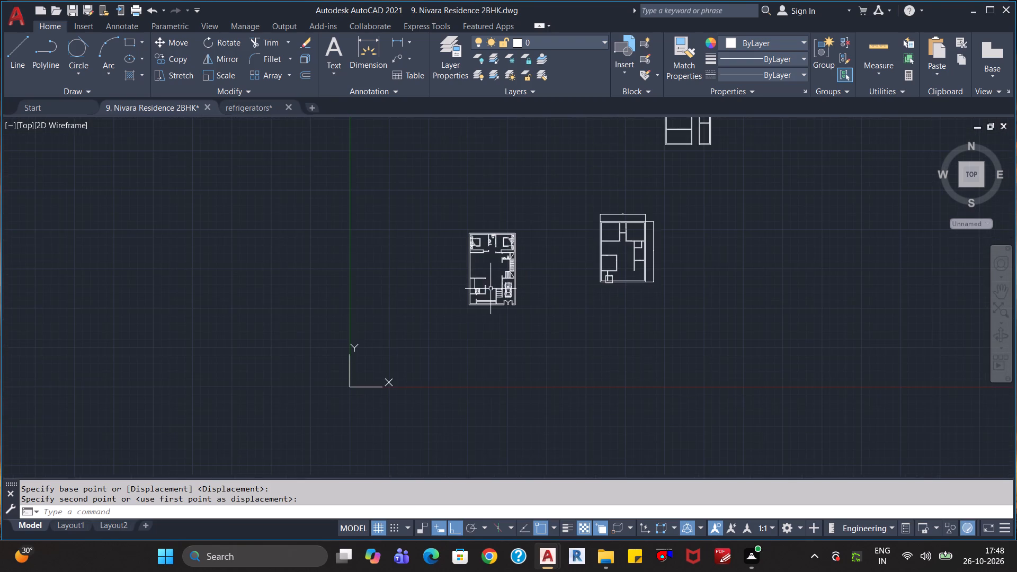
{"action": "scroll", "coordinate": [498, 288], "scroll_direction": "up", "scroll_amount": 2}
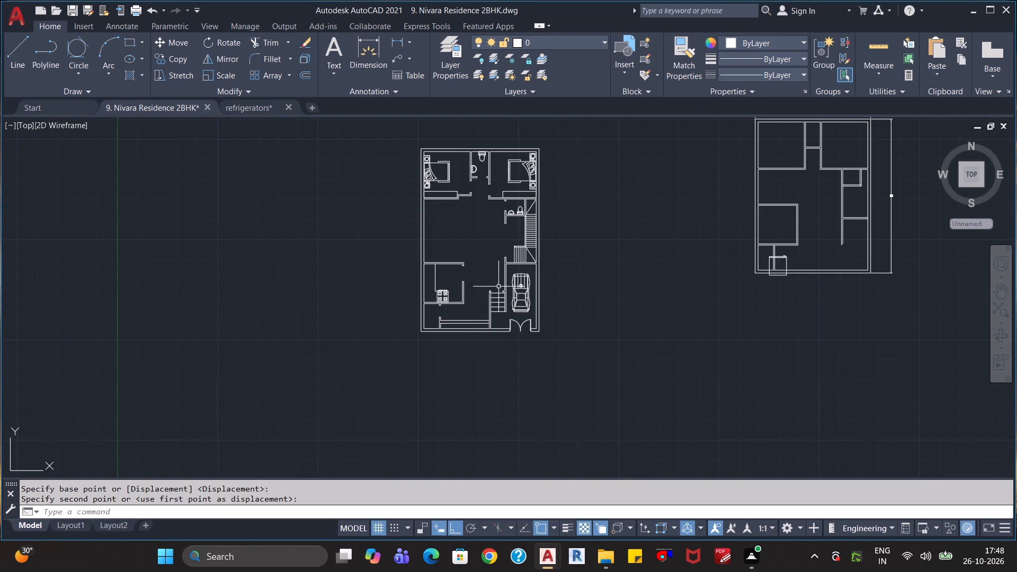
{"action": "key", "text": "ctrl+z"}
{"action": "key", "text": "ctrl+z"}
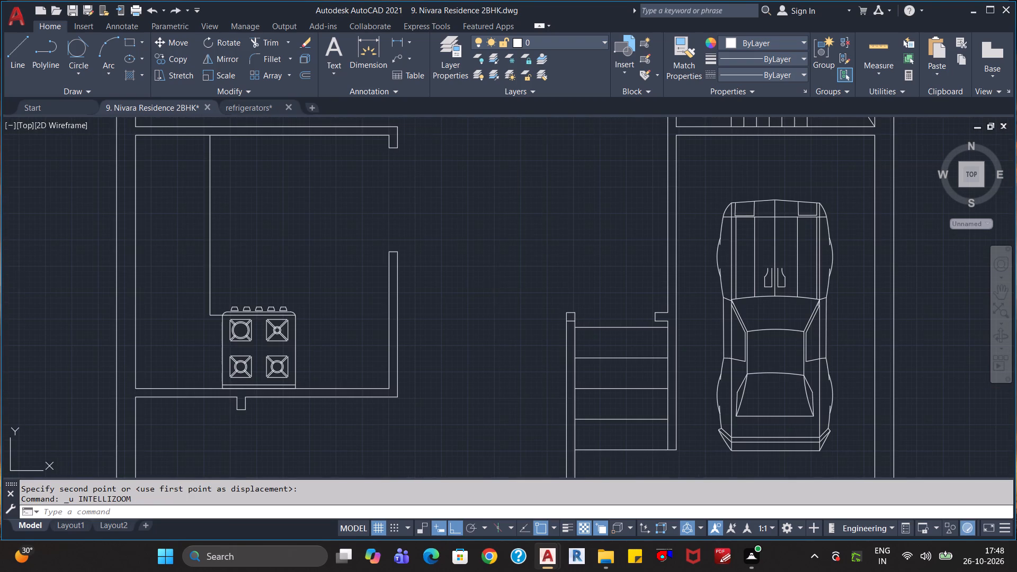
Turn Ortho off and move the refrigerator by its northwest corner into the open space just east of the kitchen.
{"action": "left_click", "coordinate": [567, 279]}
{"action": "left_click", "coordinate": [465, 178]}
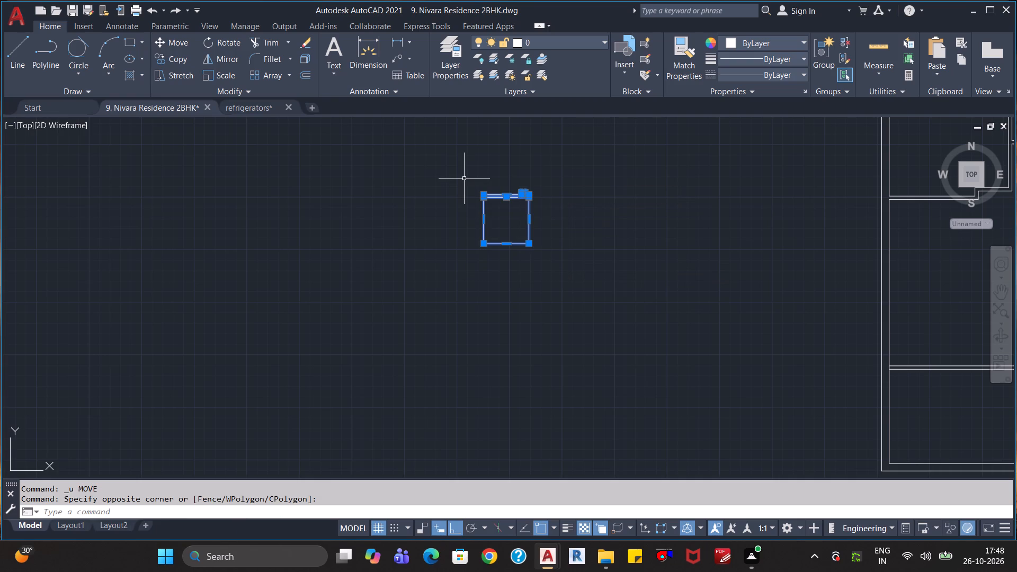
{"action": "key", "text": "F8"}
{"action": "key", "text": "m"}
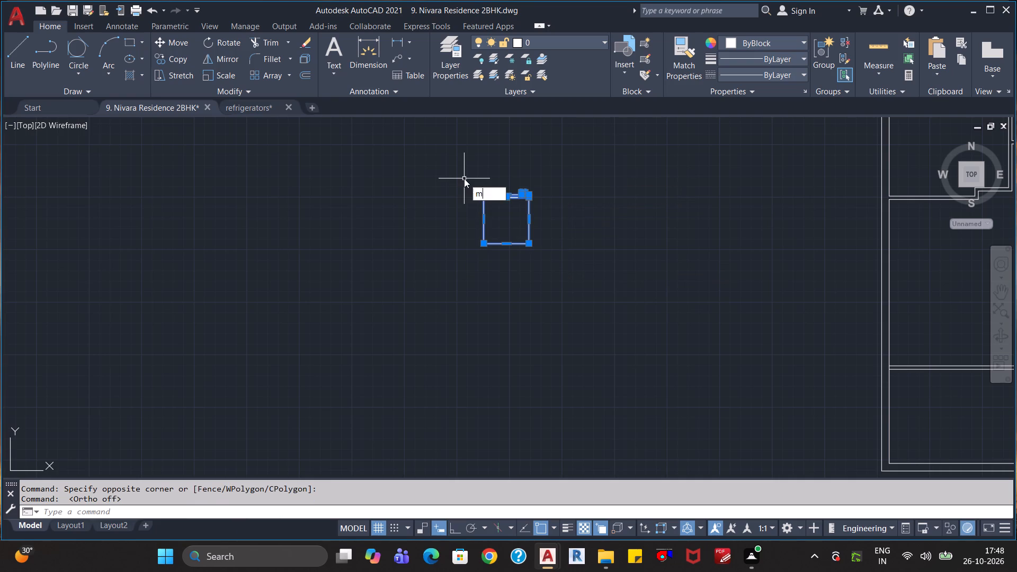
{"action": "key", "text": "Return"}
{"action": "left_click", "coordinate": [494, 195]}
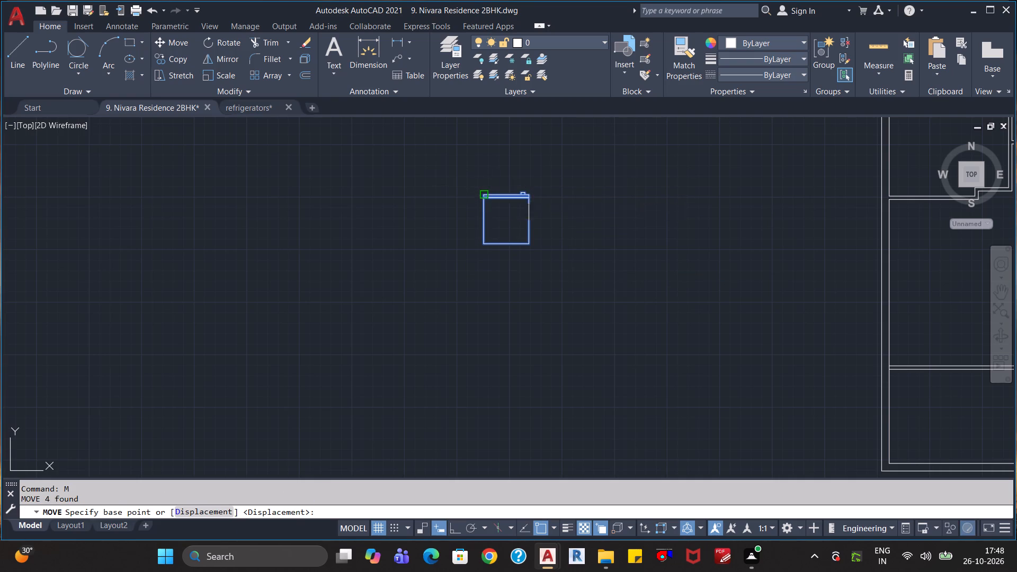
{"action": "scroll", "coordinate": [399, 302], "scroll_direction": "down", "scroll_amount": 4}
{"action": "scroll", "coordinate": [325, 402], "scroll_direction": "down", "scroll_amount": 2}
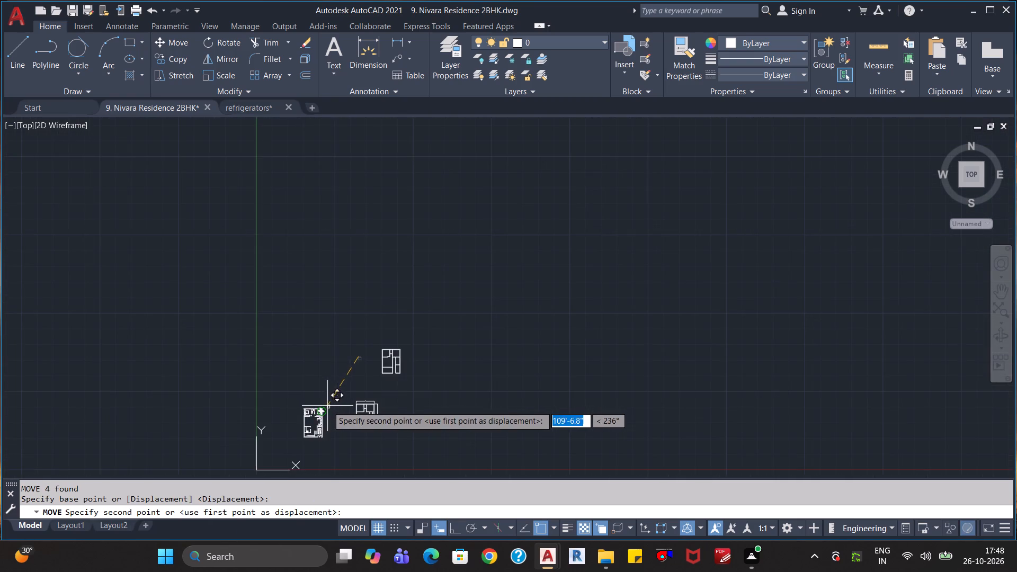
{"action": "middle_click_drag", "start_coordinate": [327, 406], "coordinate": [388, 251]}
{"action": "scroll", "coordinate": [370, 289], "scroll_direction": "up", "scroll_amount": 6}
{"action": "scroll", "coordinate": [372, 216], "scroll_direction": "down", "scroll_amount": 2}
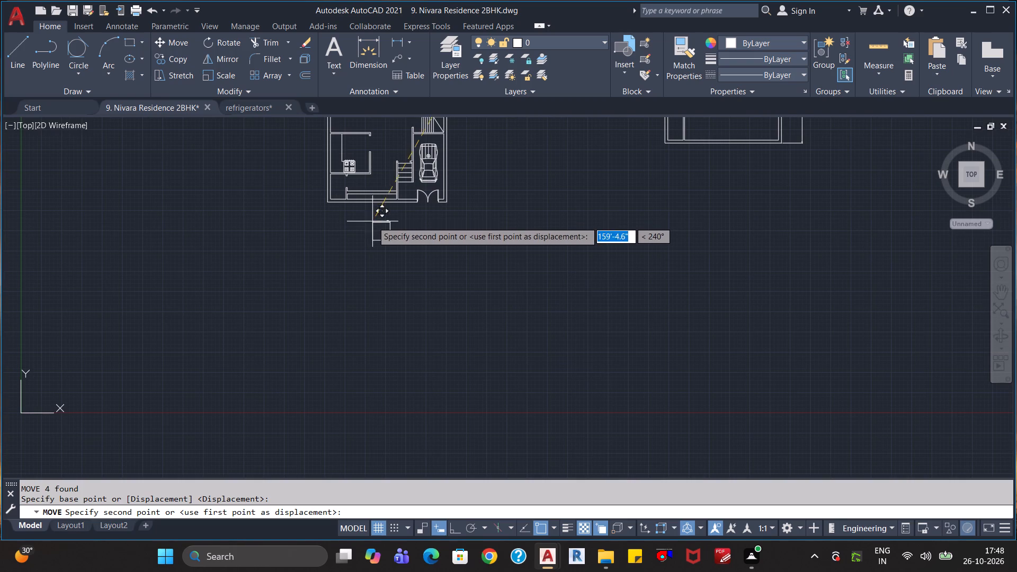
{"action": "middle_click_drag", "start_coordinate": [378, 184], "coordinate": [355, 331]}
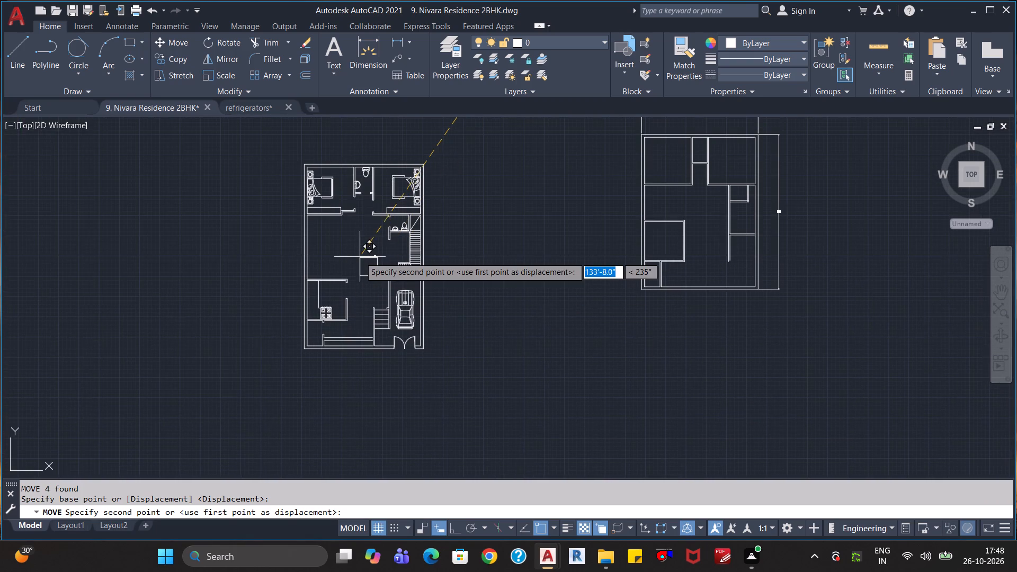
{"action": "scroll", "coordinate": [354, 263], "scroll_direction": "up", "scroll_amount": 3}
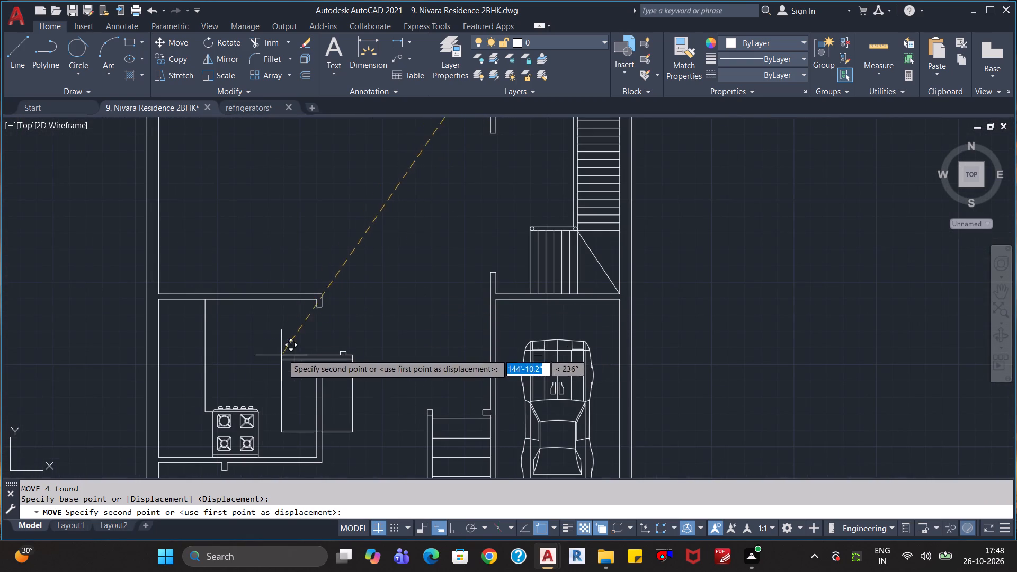
{"action": "left_click", "coordinate": [370, 309]}
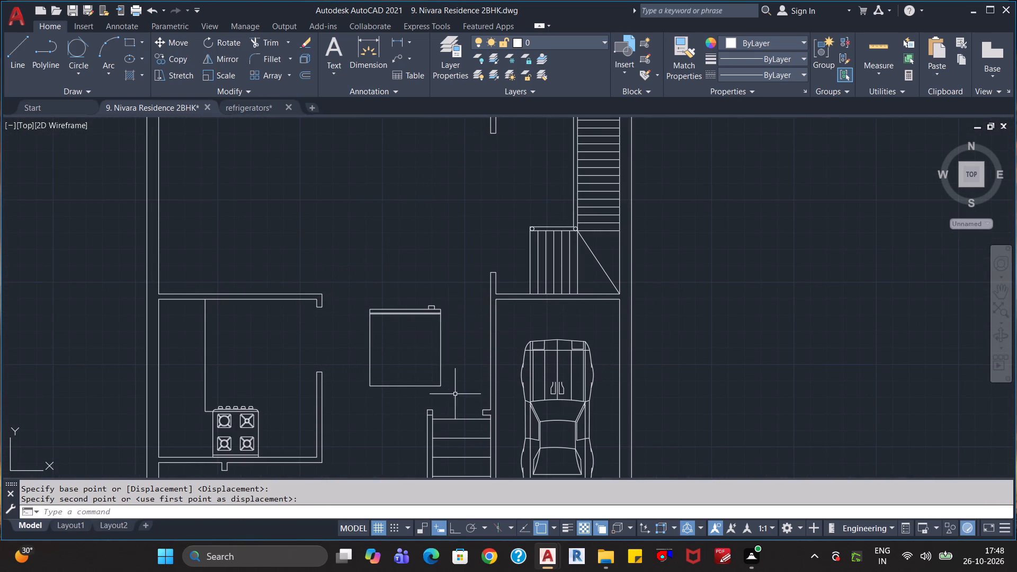
Scale the refrigerator down by a factor of about 0.7 about its southwest corner.
{"action": "left_click", "coordinate": [461, 396]}
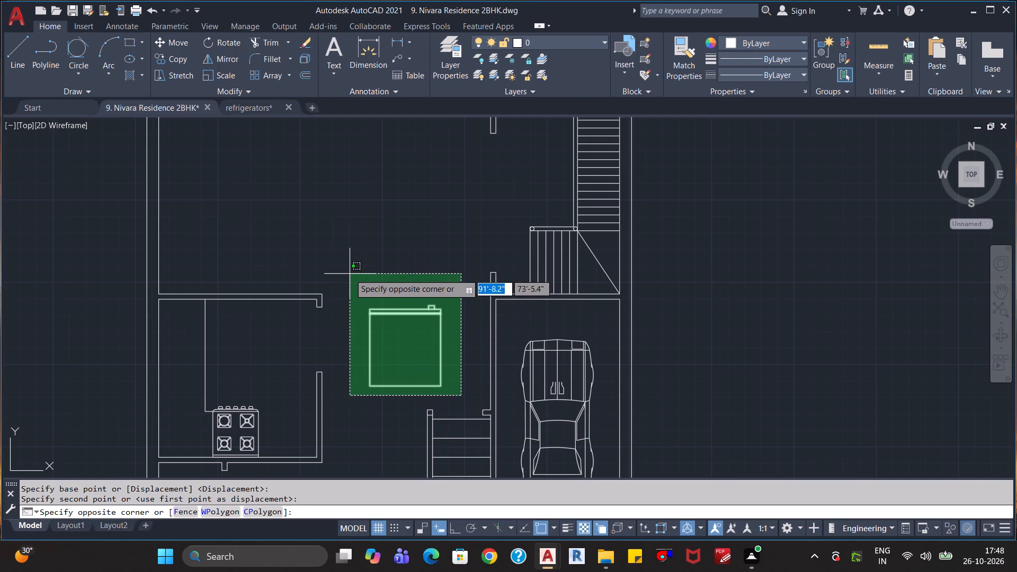
{"action": "left_click", "coordinate": [350, 274]}
{"action": "type", "text": "sc"}
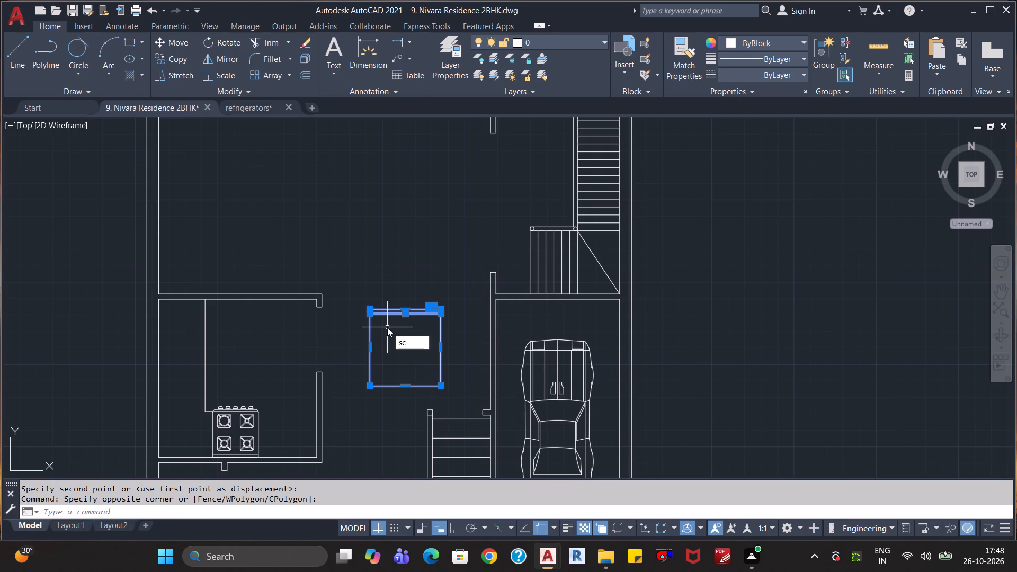
{"action": "key", "text": "Return"}
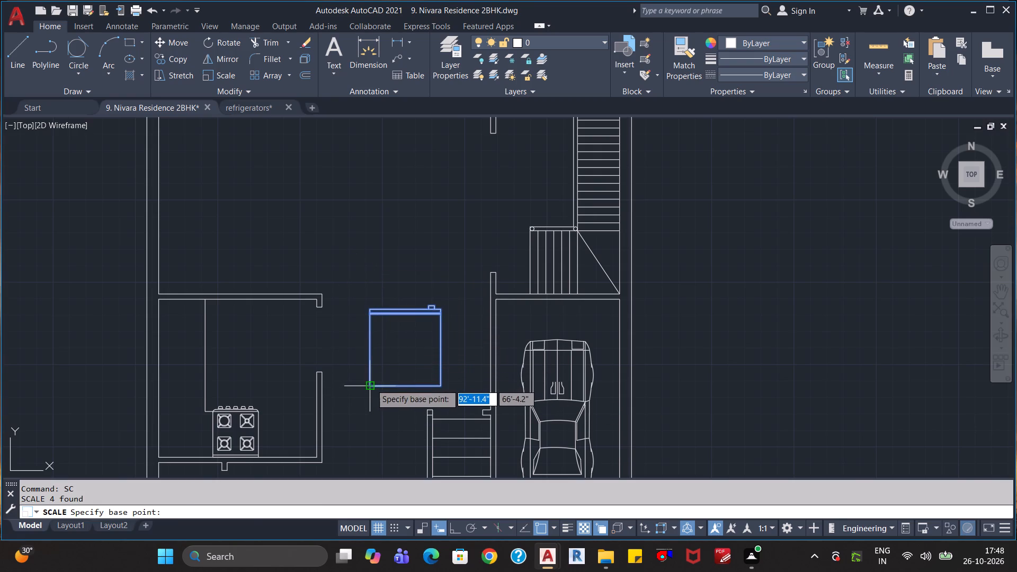
{"action": "left_click", "coordinate": [371, 384]}
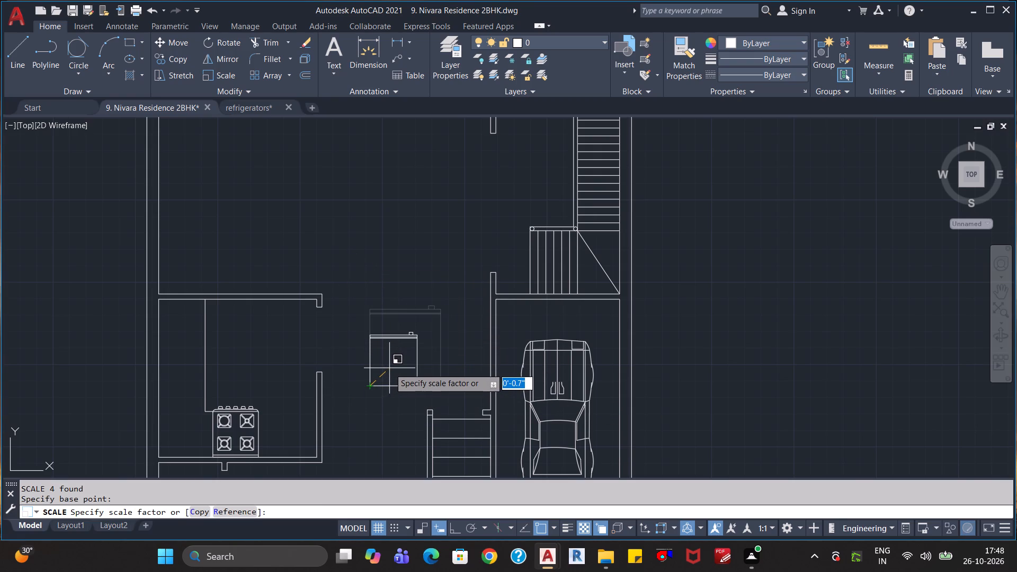
{"action": "left_click", "coordinate": [391, 368]}
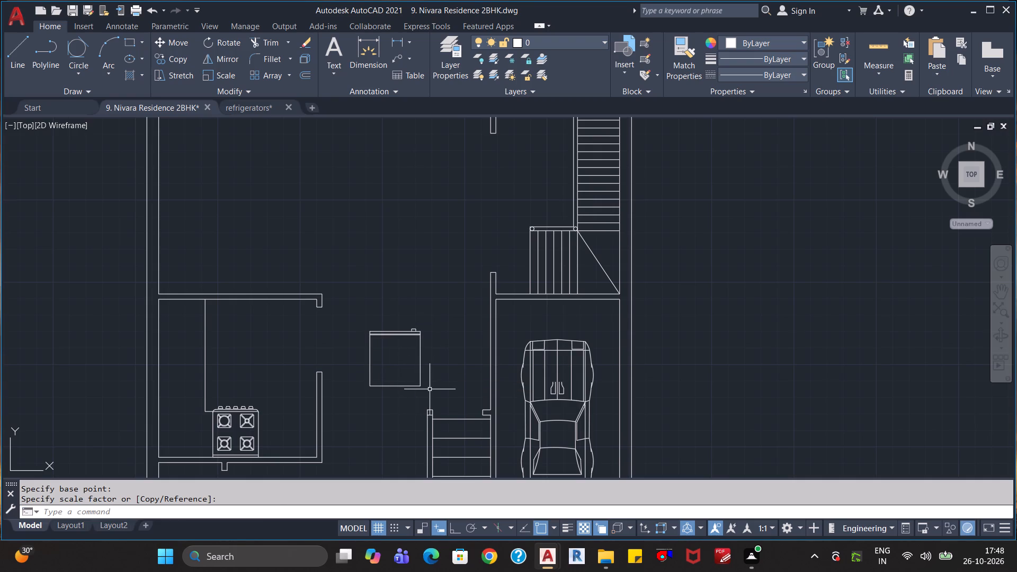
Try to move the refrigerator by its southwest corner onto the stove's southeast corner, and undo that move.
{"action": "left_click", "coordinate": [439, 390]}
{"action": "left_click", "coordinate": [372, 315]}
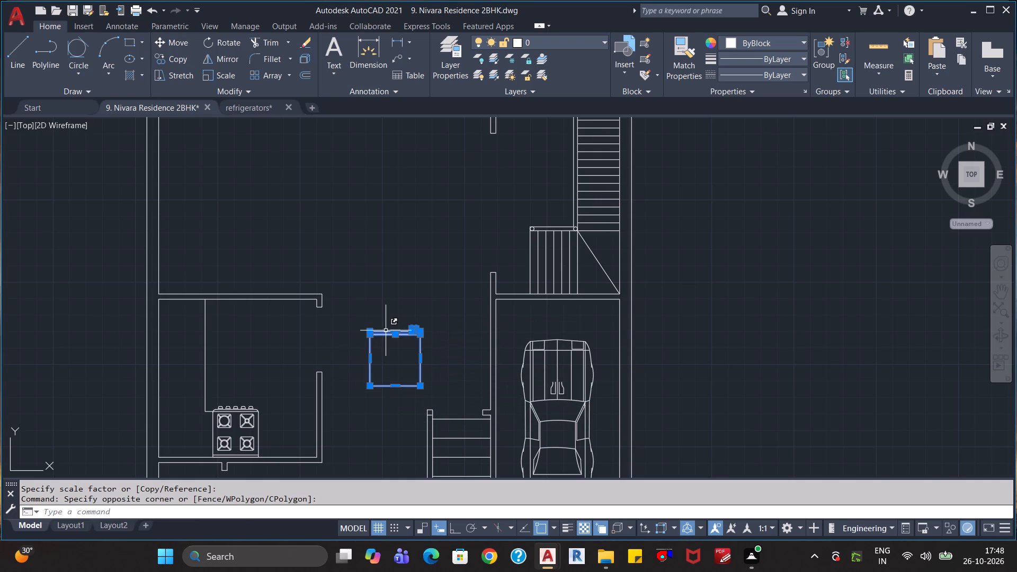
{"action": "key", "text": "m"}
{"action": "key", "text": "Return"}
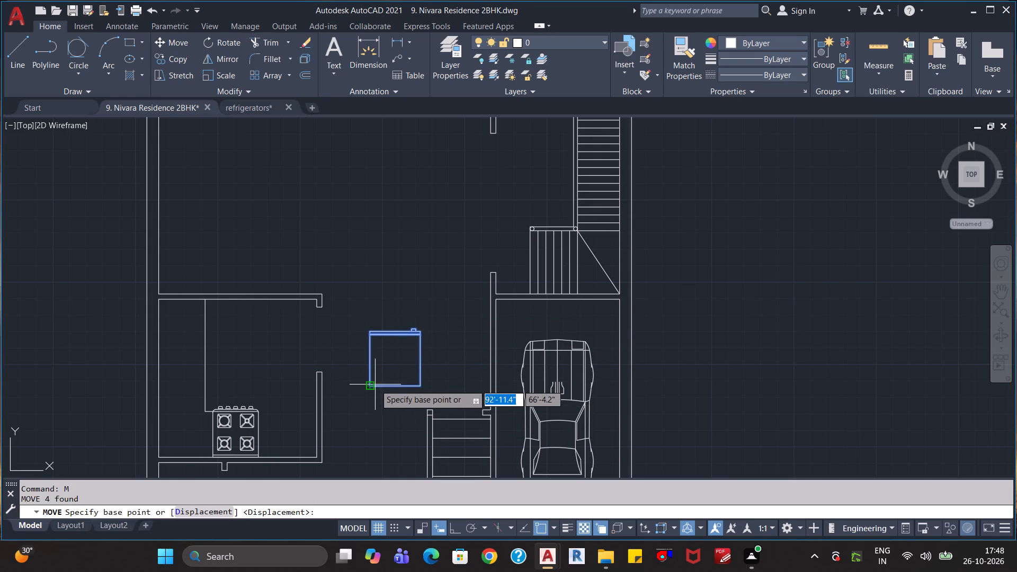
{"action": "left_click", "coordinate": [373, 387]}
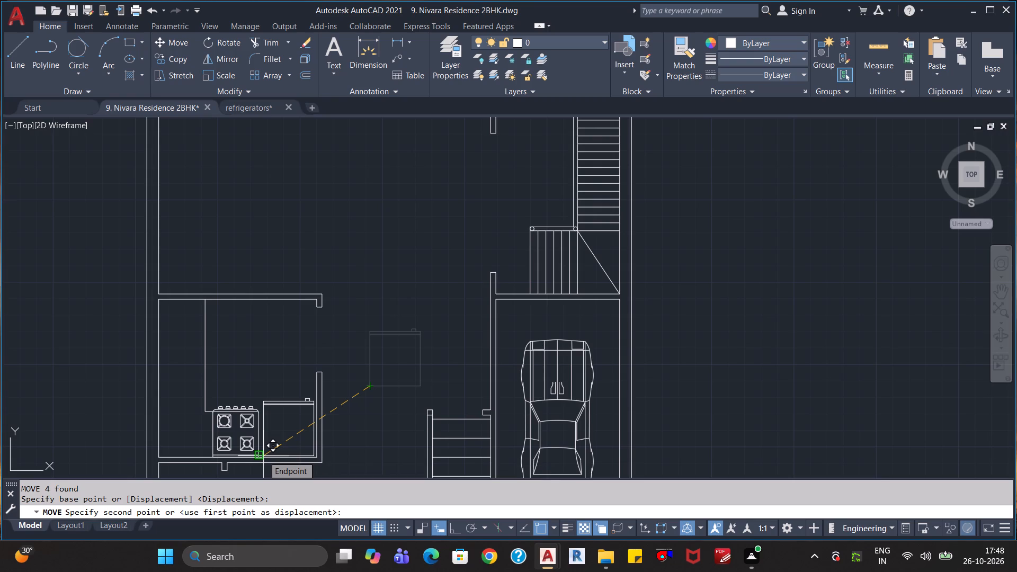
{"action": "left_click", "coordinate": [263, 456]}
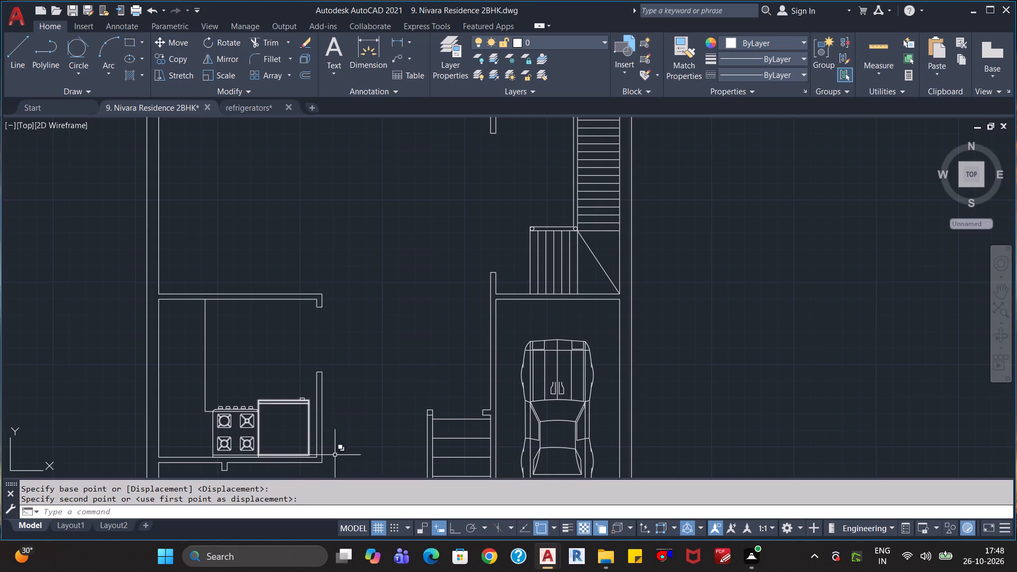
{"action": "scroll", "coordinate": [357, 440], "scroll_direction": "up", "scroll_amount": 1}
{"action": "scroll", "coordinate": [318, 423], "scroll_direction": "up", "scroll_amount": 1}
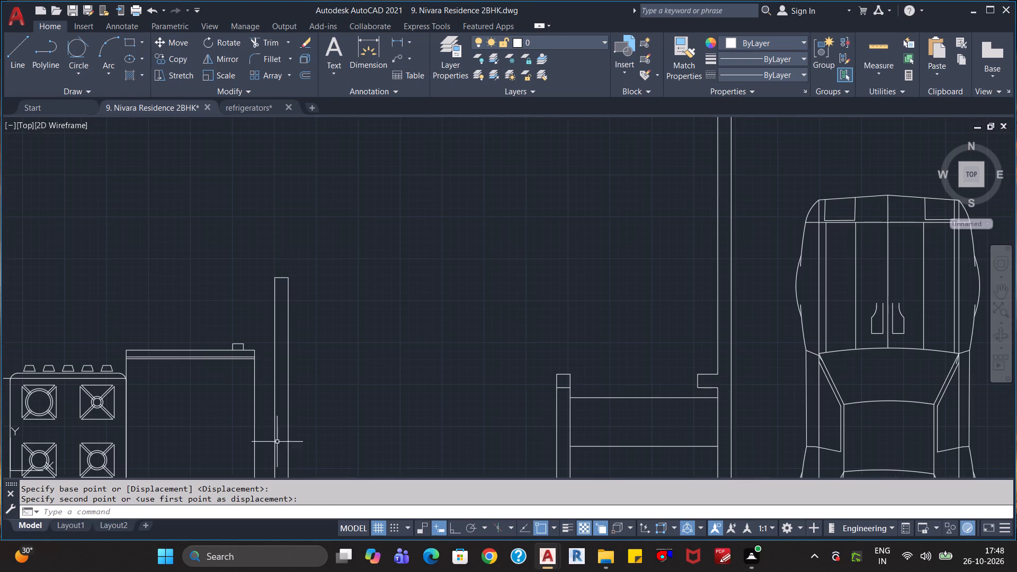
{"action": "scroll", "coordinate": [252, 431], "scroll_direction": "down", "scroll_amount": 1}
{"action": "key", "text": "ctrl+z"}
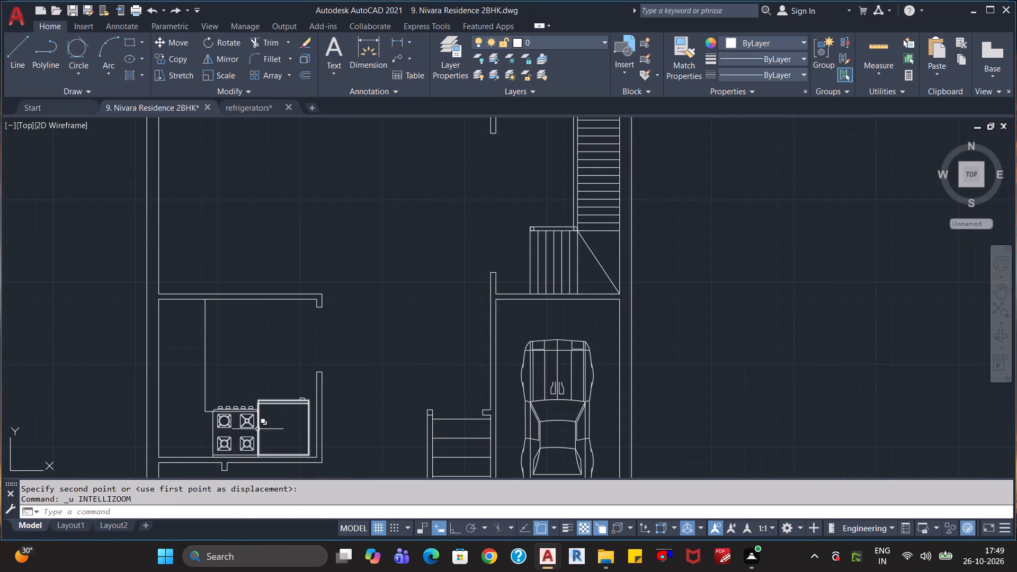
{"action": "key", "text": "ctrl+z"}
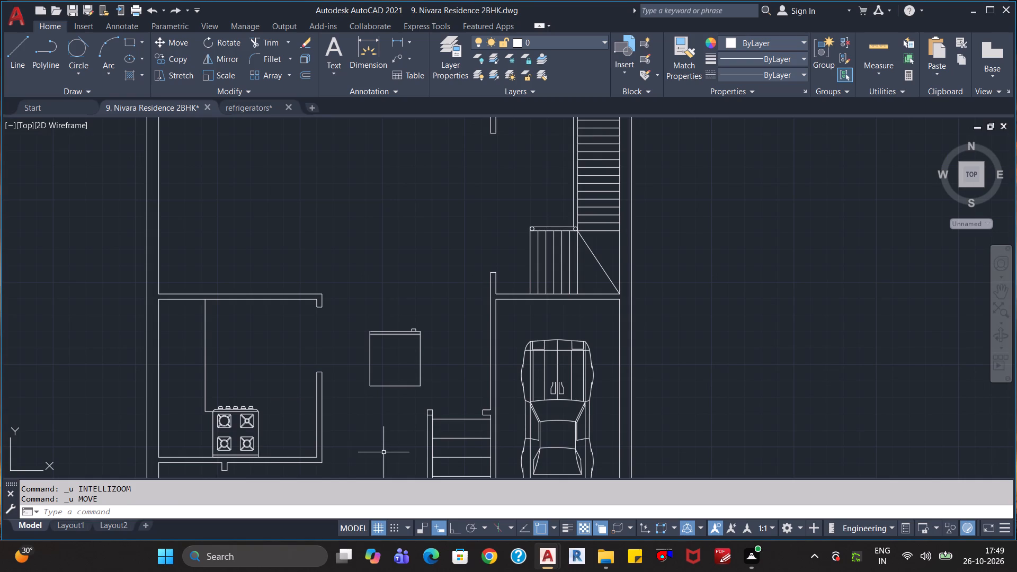
With Ortho on, draw a vertical helper line about 2'-9.5" long just east of the stove, crossing the kitchen's south wall.
{"action": "key", "text": "l"}
{"action": "key", "text": "Return"}
{"action": "scroll", "coordinate": [318, 466], "scroll_direction": "up", "scroll_amount": 1}
{"action": "middle_click_drag", "start_coordinate": [274, 437], "coordinate": [349, 388]}
{"action": "left_click", "coordinate": [301, 430]}
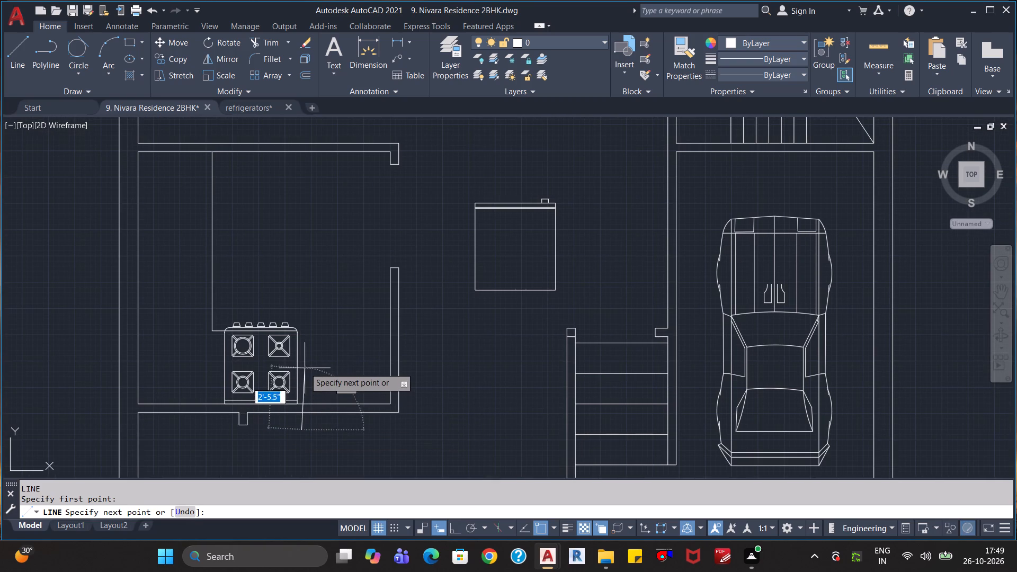
{"action": "key", "text": "F8"}
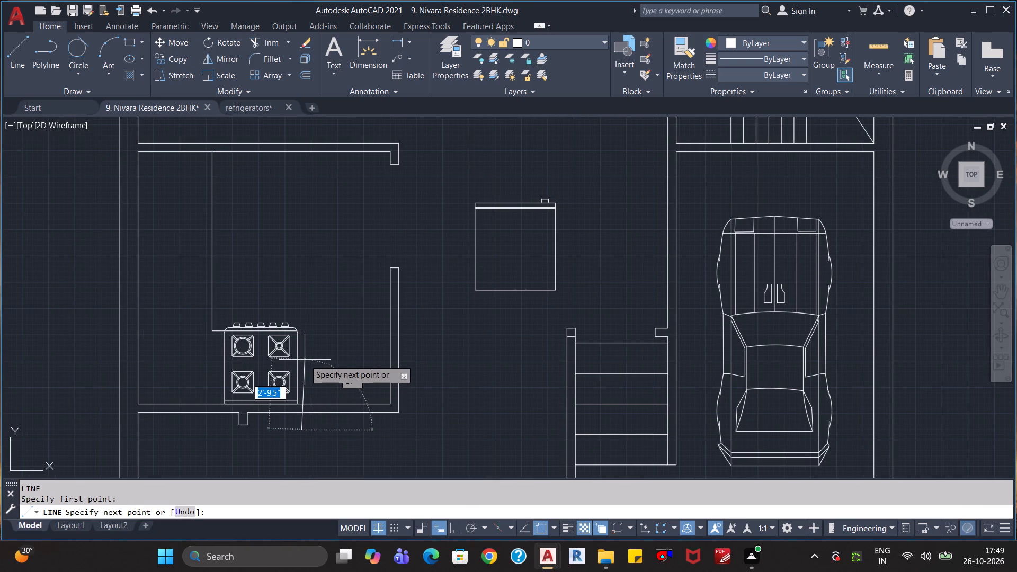
{"action": "left_click", "coordinate": [305, 360]}
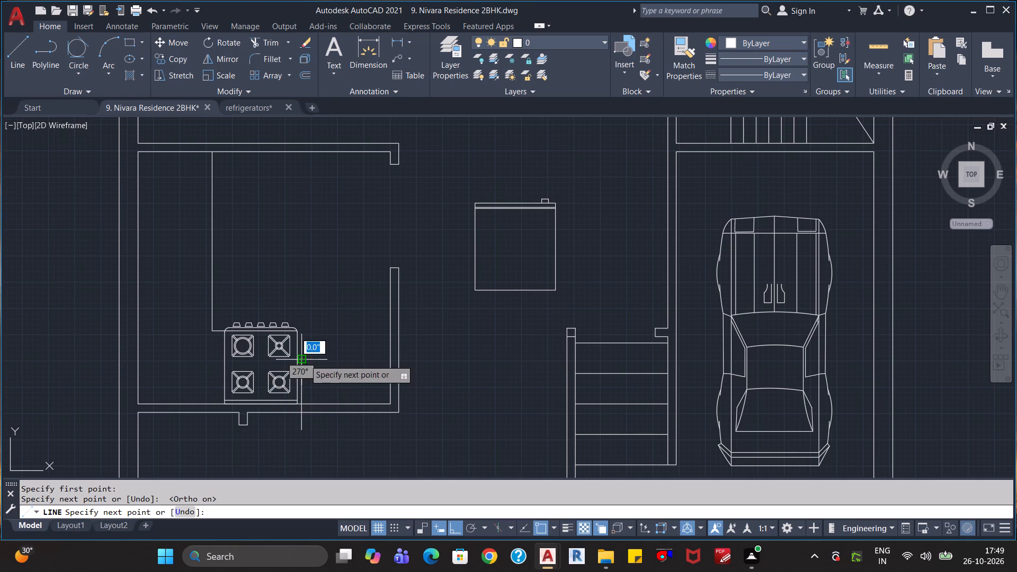
{"action": "key", "text": "Escape"}
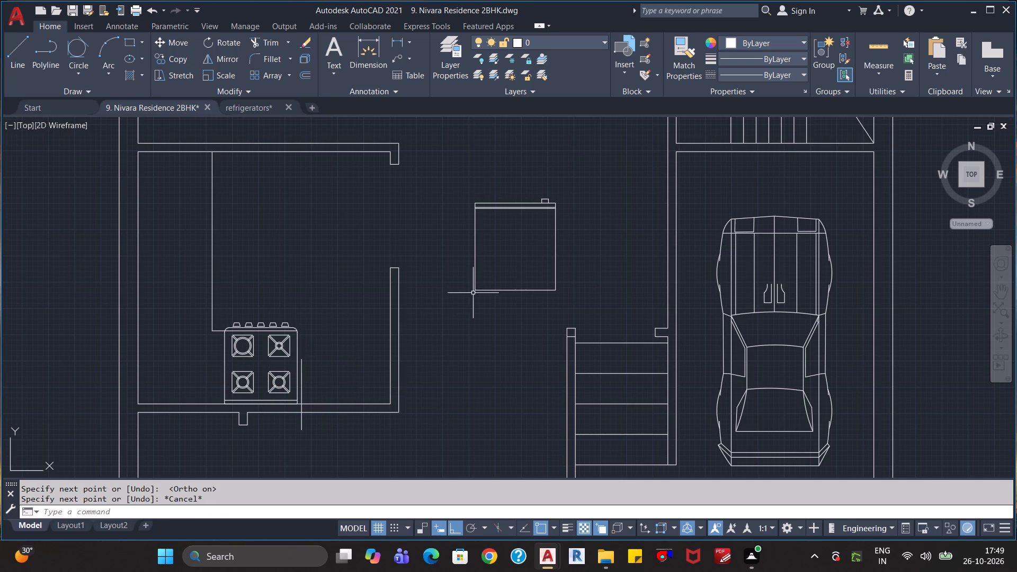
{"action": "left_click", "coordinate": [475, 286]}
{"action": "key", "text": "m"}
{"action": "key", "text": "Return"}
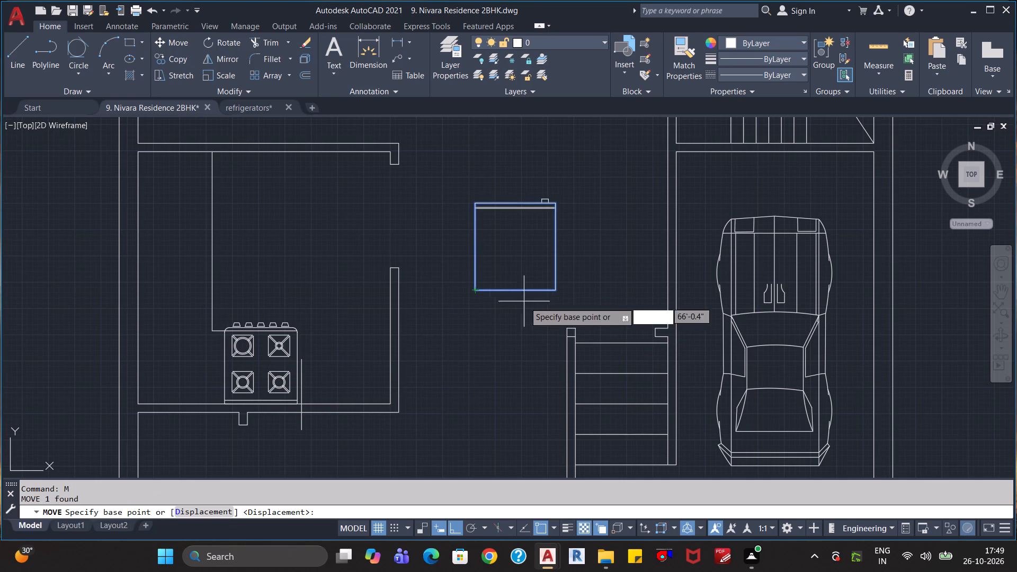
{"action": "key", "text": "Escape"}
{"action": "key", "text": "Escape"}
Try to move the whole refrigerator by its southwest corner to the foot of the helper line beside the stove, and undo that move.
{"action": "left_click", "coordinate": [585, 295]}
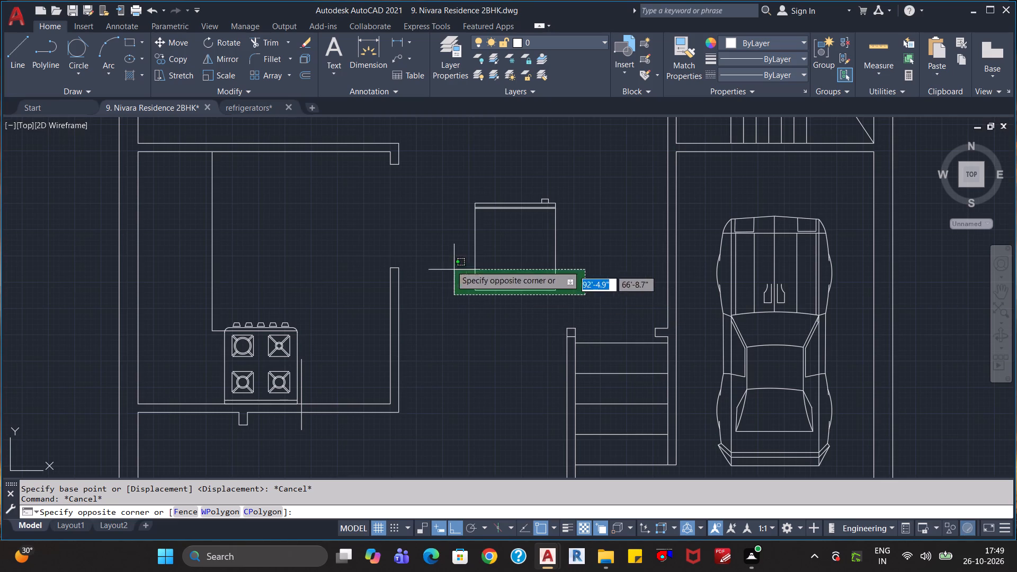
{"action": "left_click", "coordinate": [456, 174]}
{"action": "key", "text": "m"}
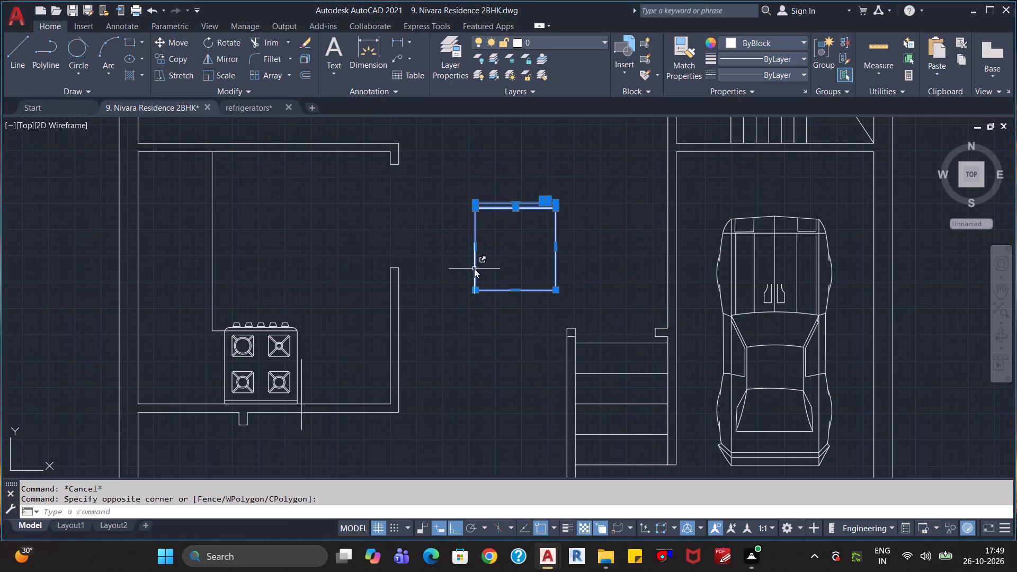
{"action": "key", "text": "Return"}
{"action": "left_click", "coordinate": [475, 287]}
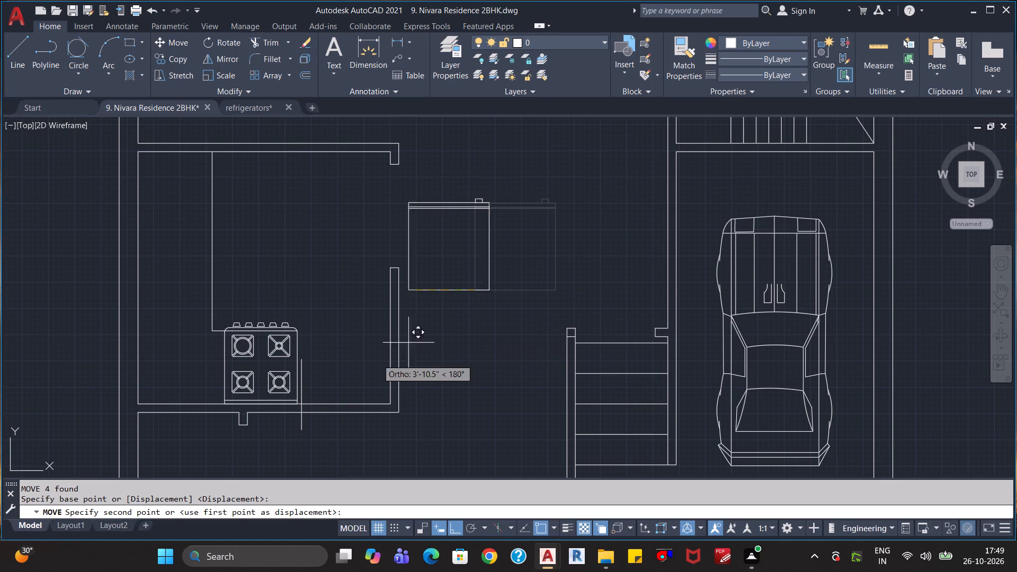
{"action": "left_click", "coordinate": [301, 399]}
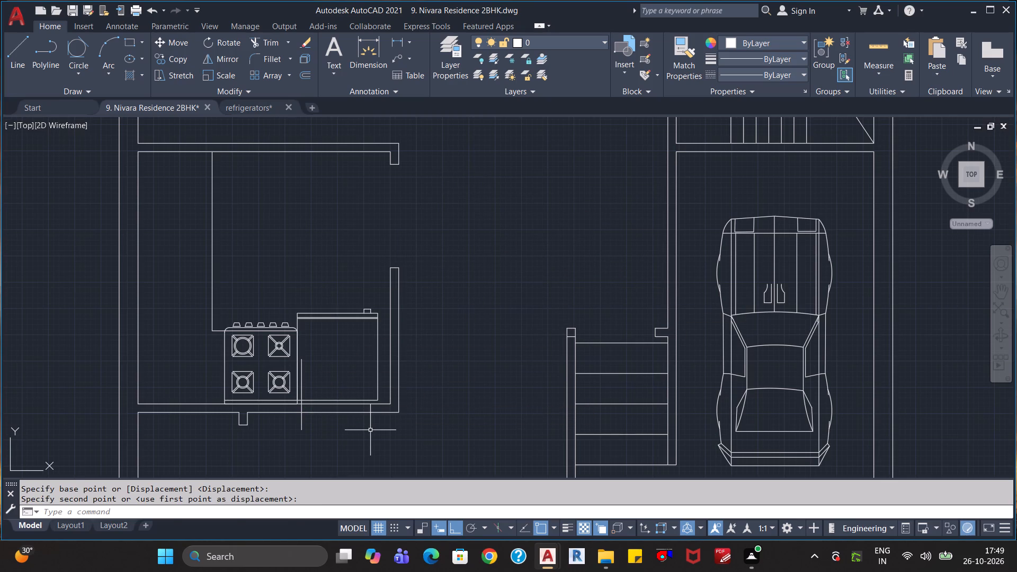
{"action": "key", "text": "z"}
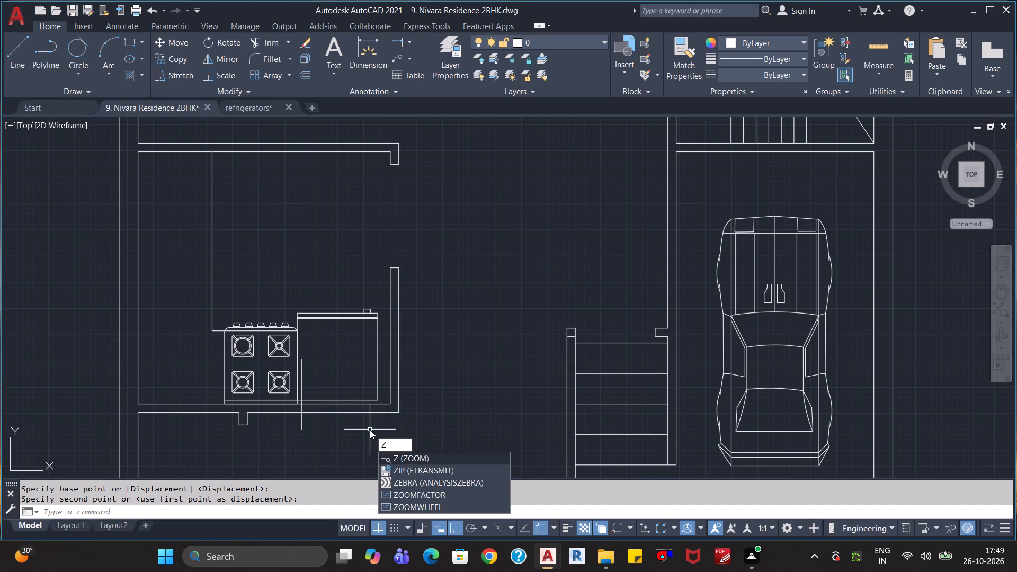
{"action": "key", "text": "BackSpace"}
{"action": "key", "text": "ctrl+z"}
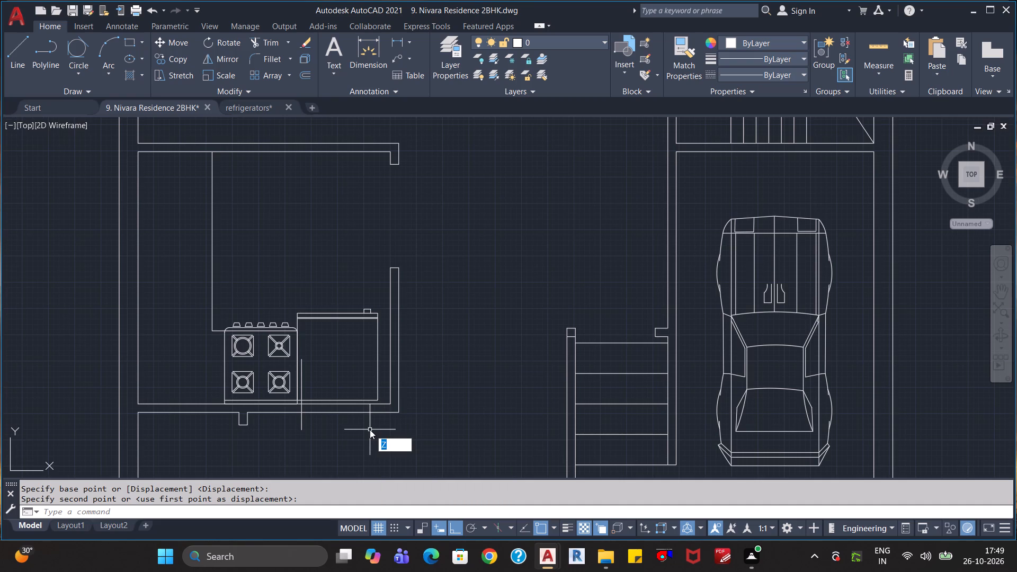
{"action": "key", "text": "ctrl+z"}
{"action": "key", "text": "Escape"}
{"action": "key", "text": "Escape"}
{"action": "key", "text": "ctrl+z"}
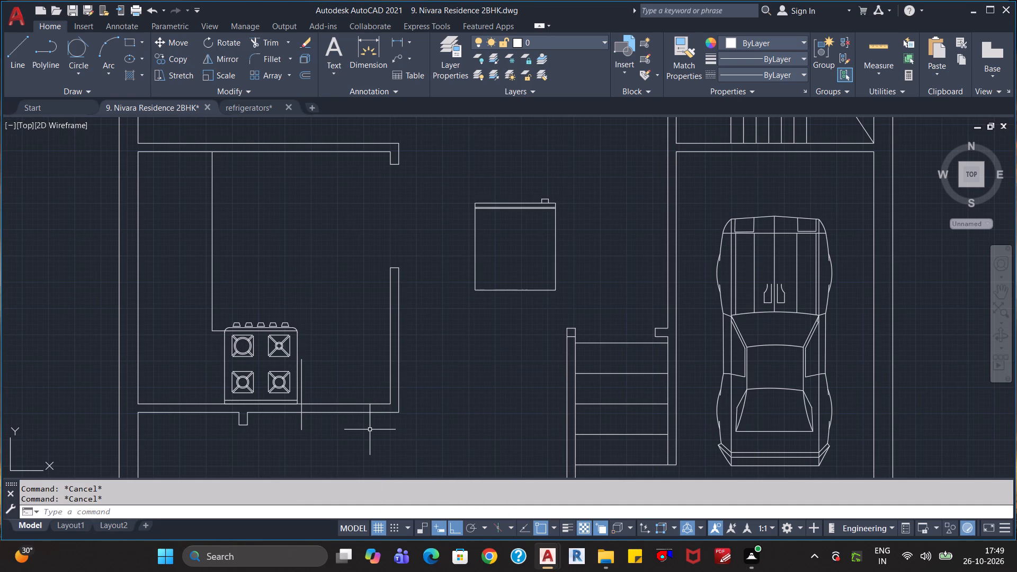
Move the whole refrigerator by its southwest corner to where the helper line meets the inner face of the kitchen's south wall.
{"action": "left_click", "coordinate": [577, 309]}
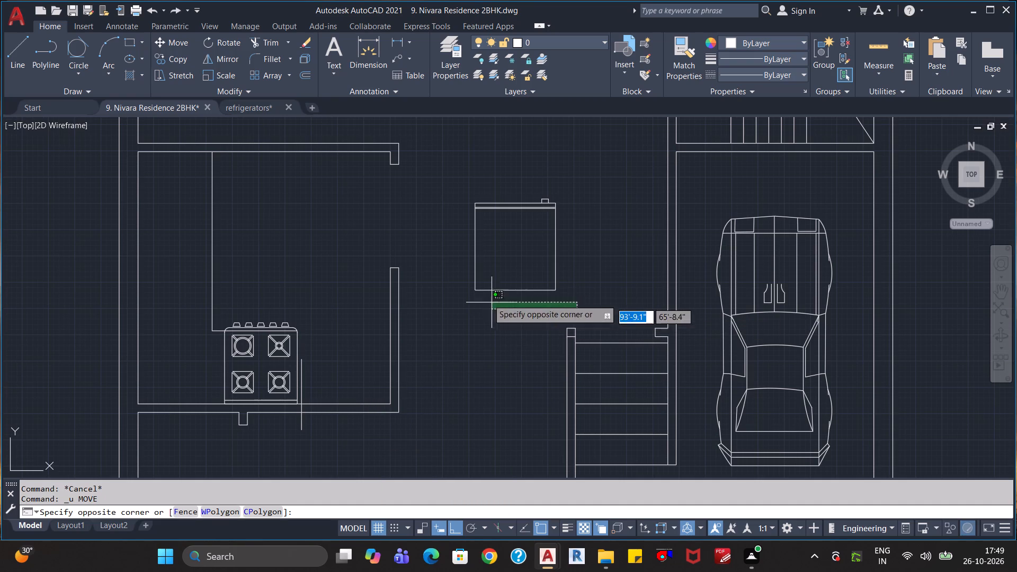
{"action": "left_click", "coordinate": [453, 167]}
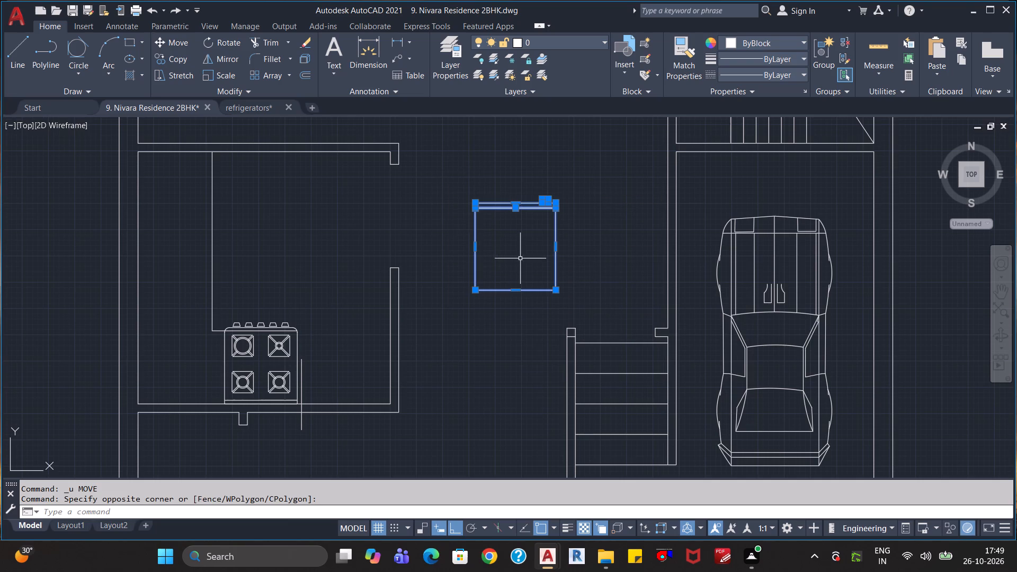
{"action": "key", "text": "m"}
{"action": "key", "text": "Return"}
{"action": "left_click", "coordinate": [474, 291]}
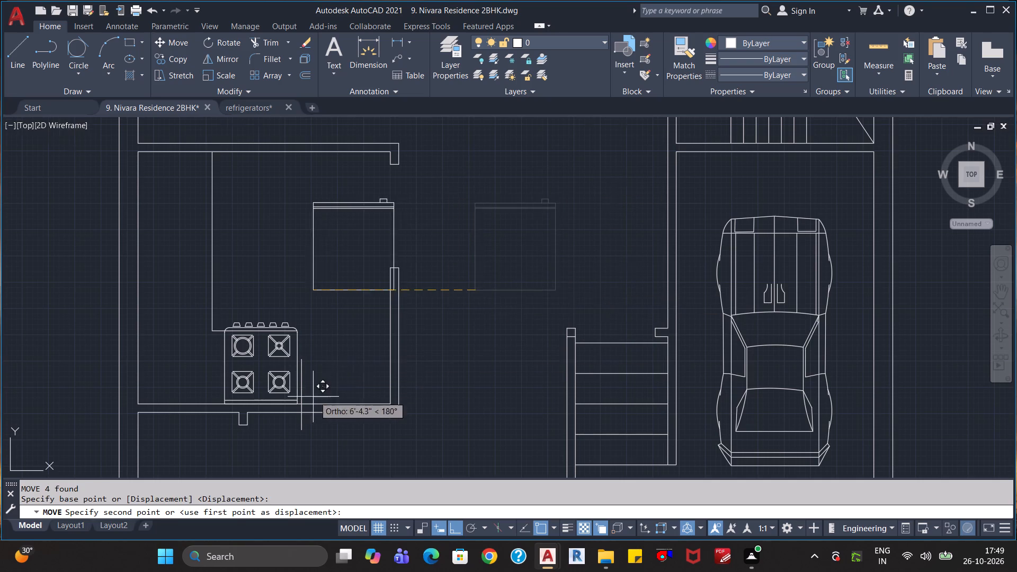
{"action": "scroll", "coordinate": [309, 399], "scroll_direction": "up", "scroll_amount": 4}
{"action": "left_click", "coordinate": [247, 439]}
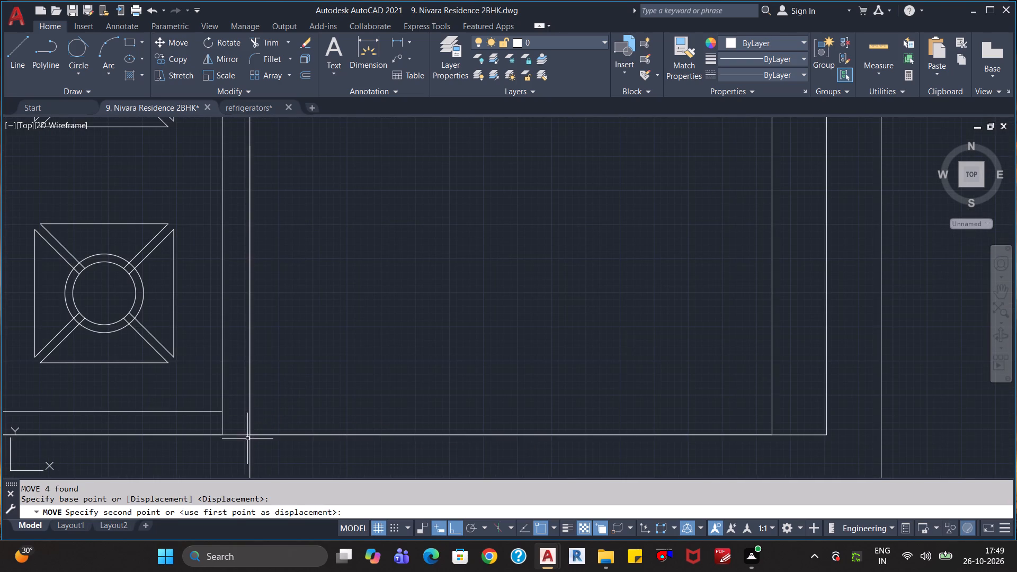
{"action": "scroll", "coordinate": [317, 419], "scroll_direction": "down", "scroll_amount": 2}
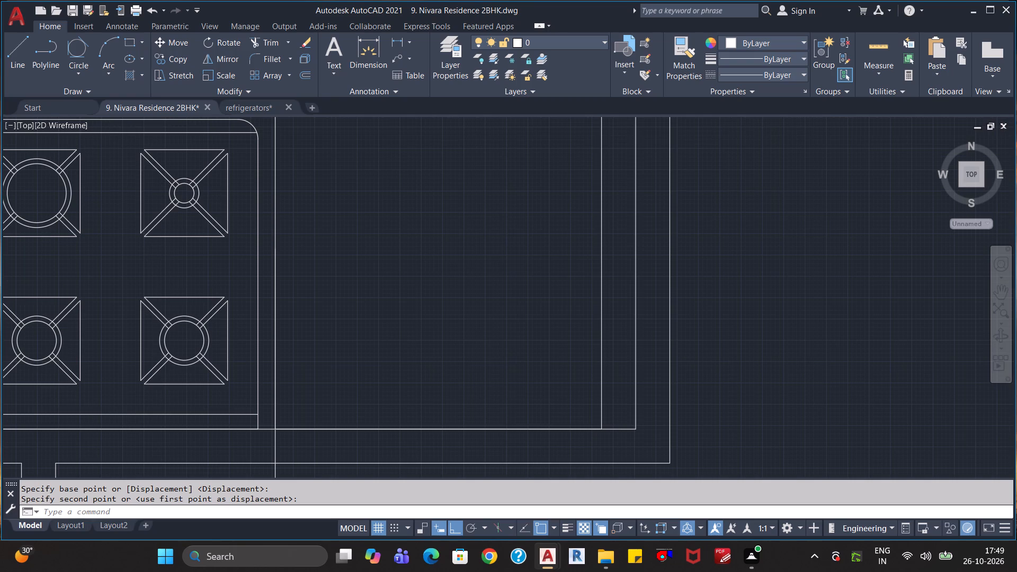
{"action": "key", "text": "Escape"}
{"action": "key", "text": "Escape"}
{"action": "key", "text": "Escape"}
Erase the vertical helper line between the stove and the refrigerator.
{"action": "scroll", "coordinate": [325, 444], "scroll_direction": "down", "scroll_amount": 1}
{"action": "left_click", "coordinate": [326, 460]}
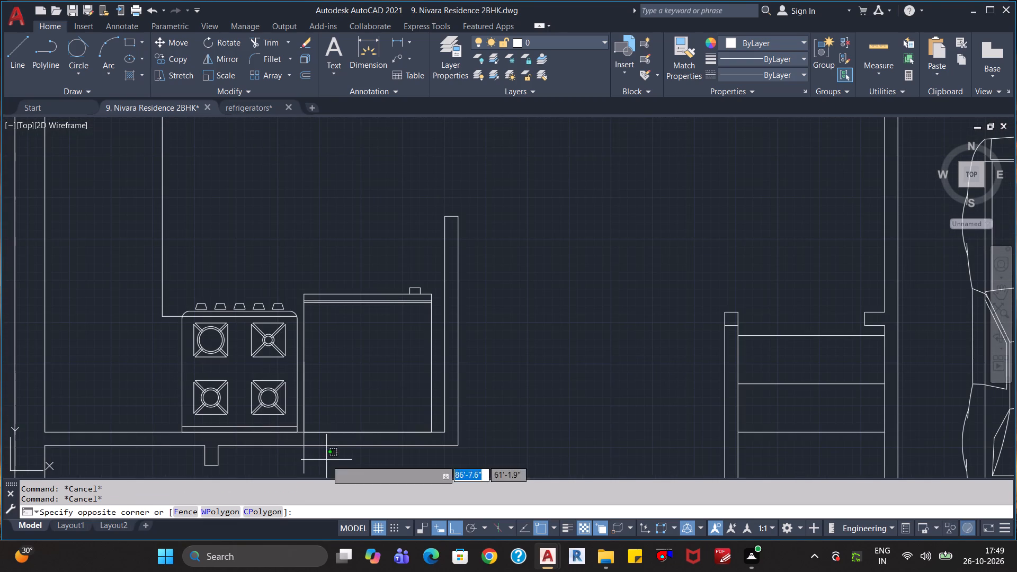
{"action": "left_click", "coordinate": [291, 464]}
{"action": "key", "text": "Delete"}
Save the Nivara Residence 2BHK drawing.
{"action": "scroll", "coordinate": [402, 470], "scroll_direction": "down", "scroll_amount": 1}
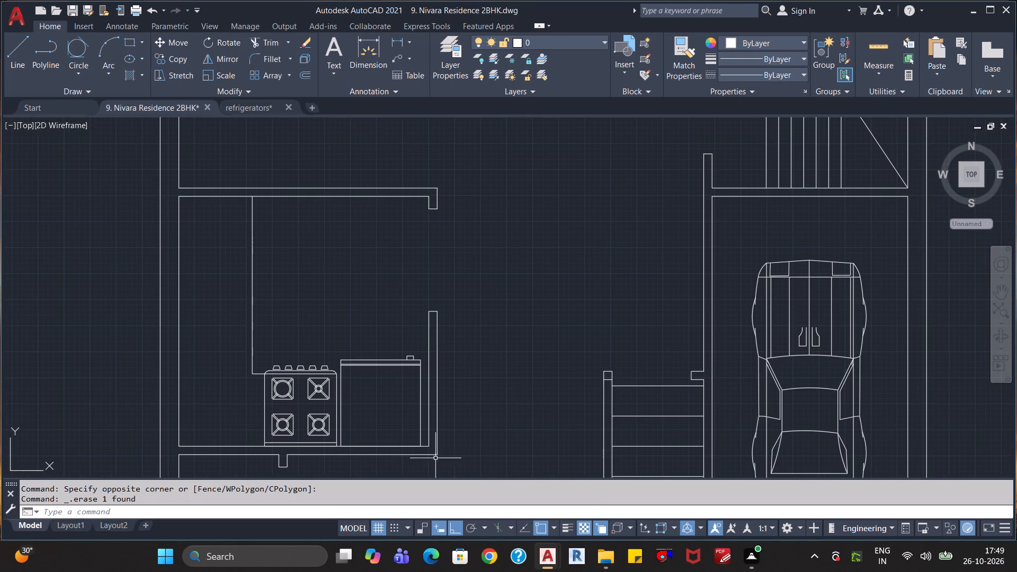
{"action": "scroll", "coordinate": [489, 398], "scroll_direction": "down", "scroll_amount": 1}
{"action": "key", "text": "ctrl+s"}
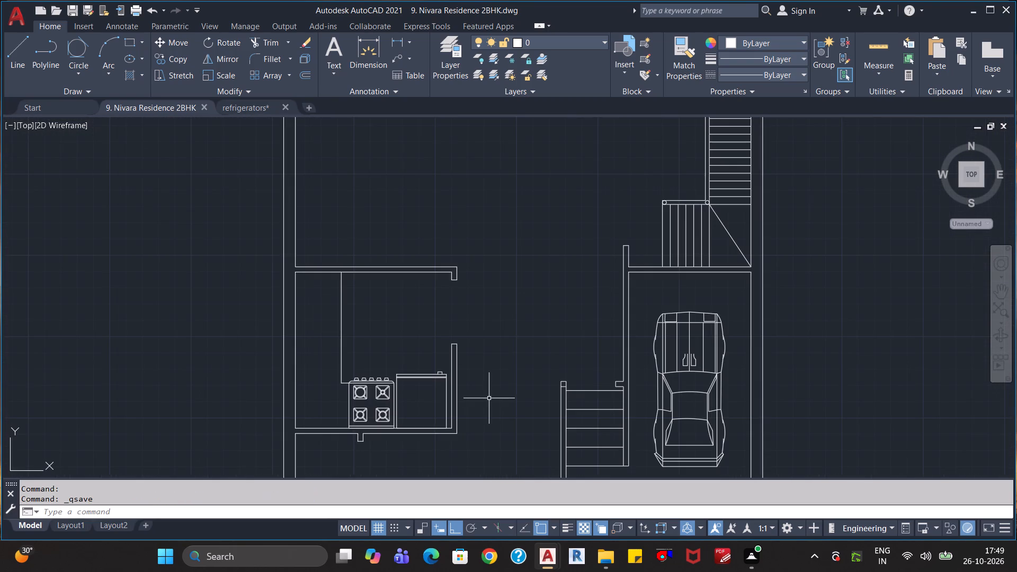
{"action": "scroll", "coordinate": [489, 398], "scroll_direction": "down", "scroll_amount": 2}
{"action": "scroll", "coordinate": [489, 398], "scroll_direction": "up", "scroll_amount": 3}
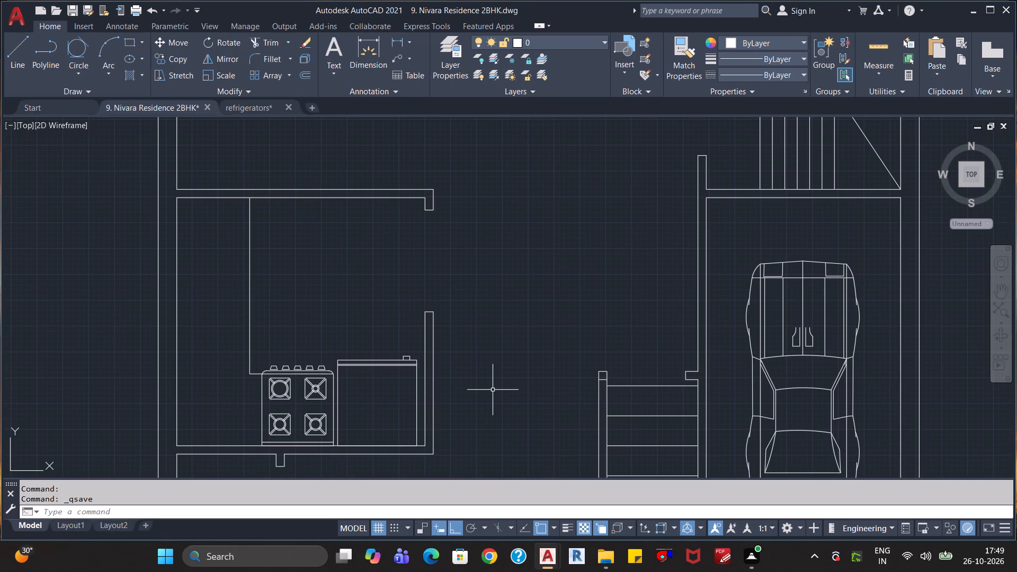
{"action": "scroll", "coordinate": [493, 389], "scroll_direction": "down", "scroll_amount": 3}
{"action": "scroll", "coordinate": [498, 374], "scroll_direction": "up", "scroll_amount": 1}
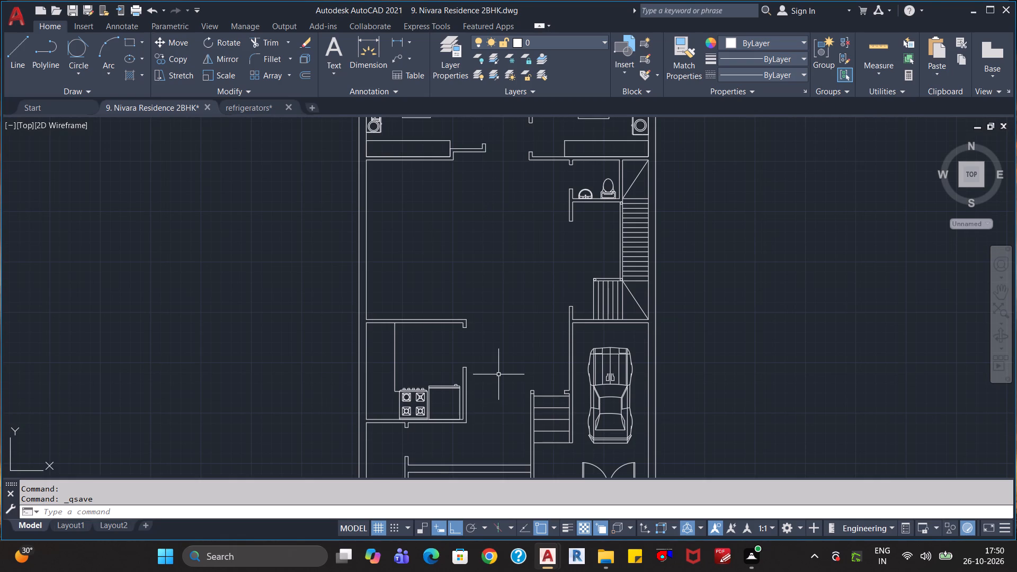
Open washbasins-in-plan (1) from the SINKs block folder and examine its basin blocks for a suitable kitchen sink.
{"action": "key", "text": "ctrl+o"}
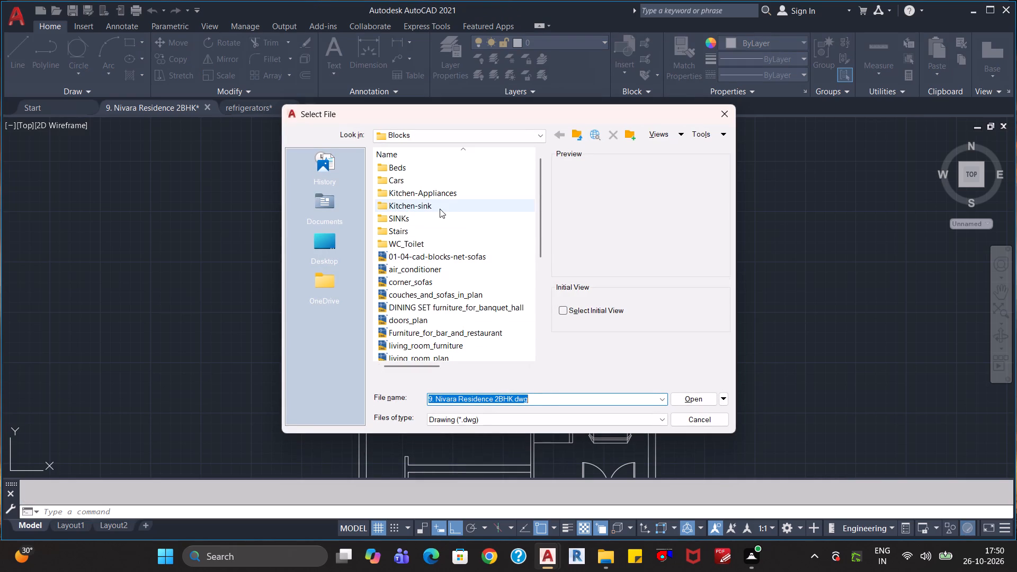
{"action": "double_click", "coordinate": [424, 219]}
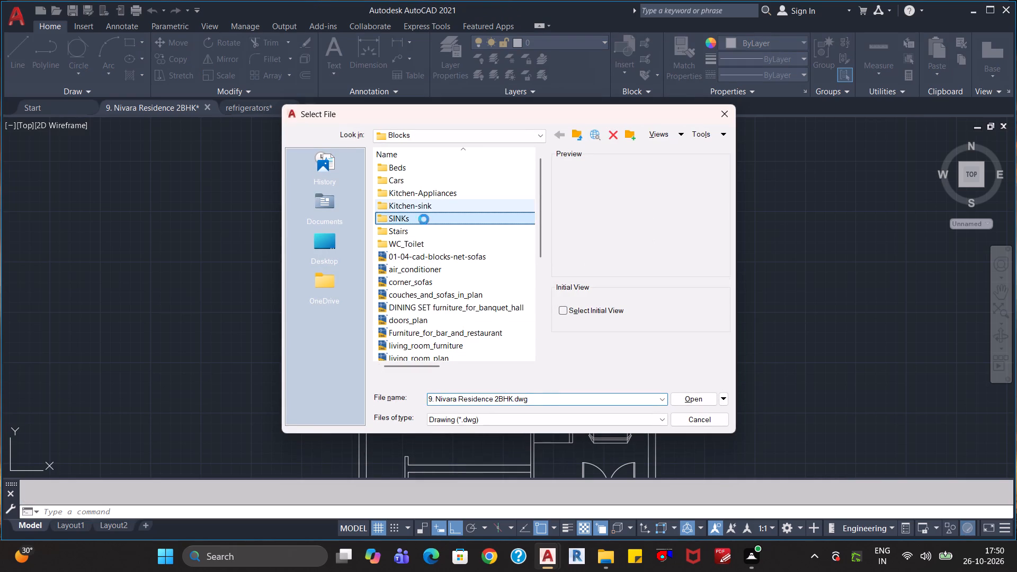
{"action": "left_click", "coordinate": [441, 182]}
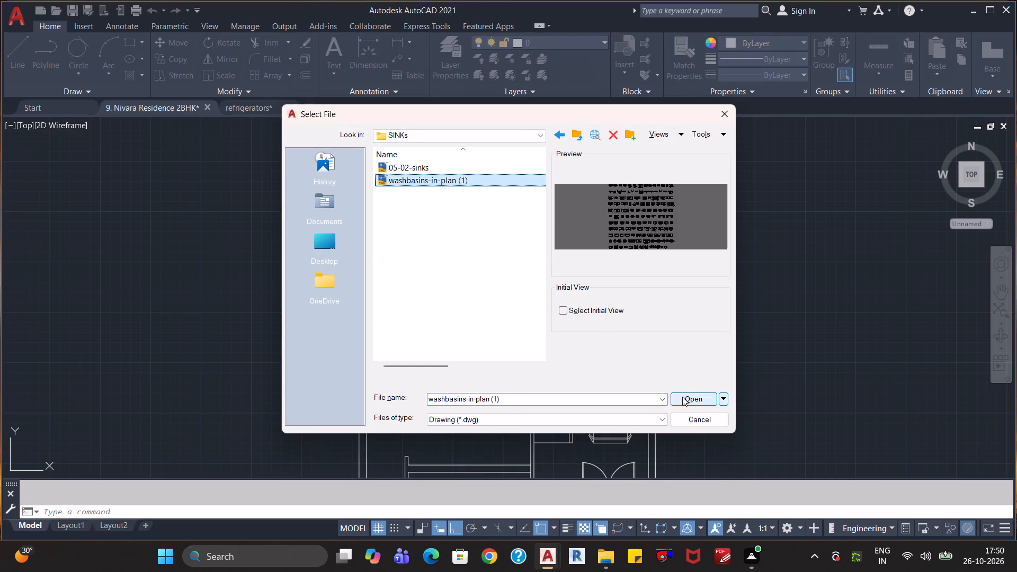
{"action": "left_click", "coordinate": [417, 171]}
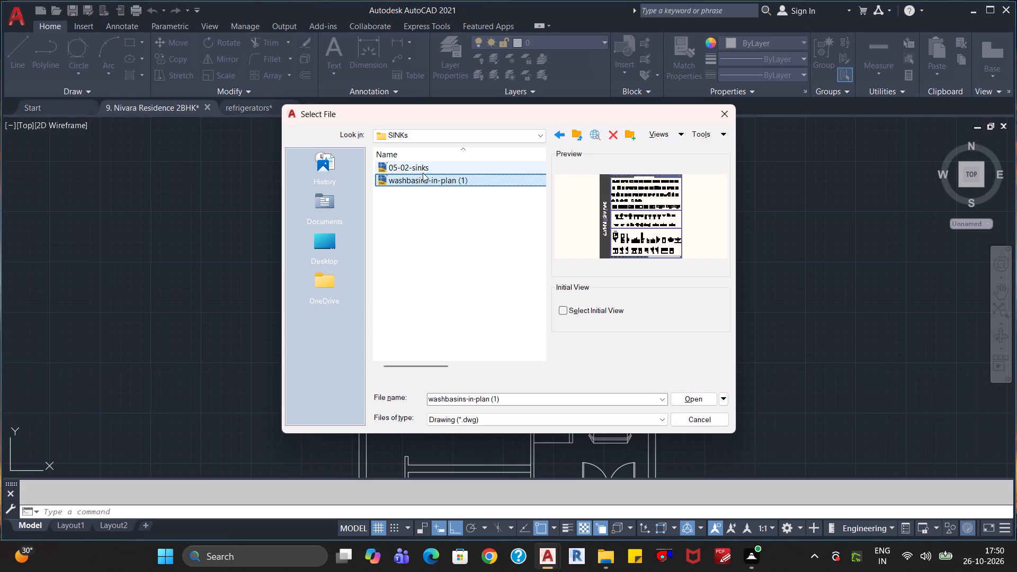
{"action": "left_click", "coordinate": [435, 181]}
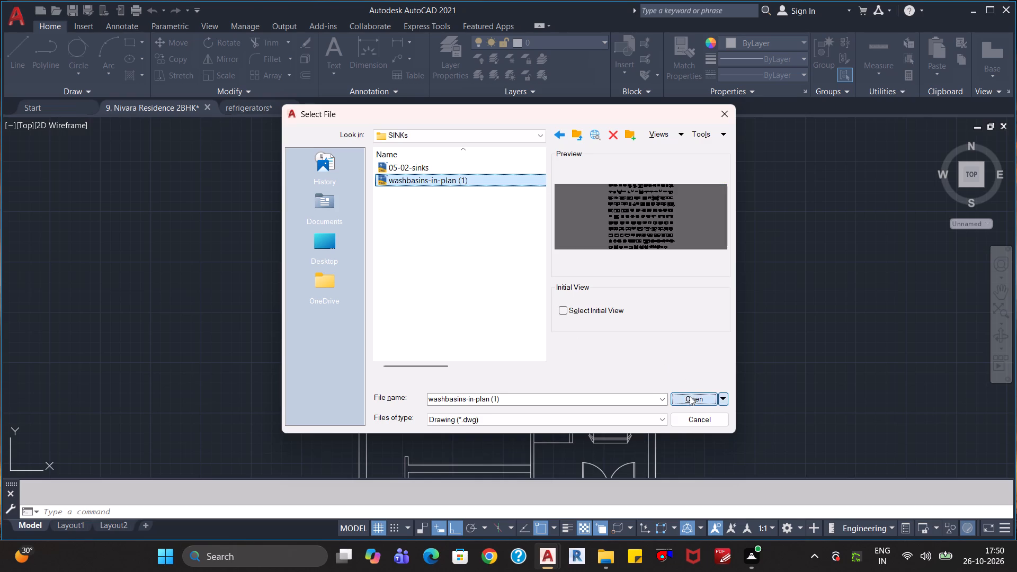
{"action": "left_click", "coordinate": [690, 396]}
{"action": "scroll", "coordinate": [584, 288], "scroll_direction": "up", "scroll_amount": 3}
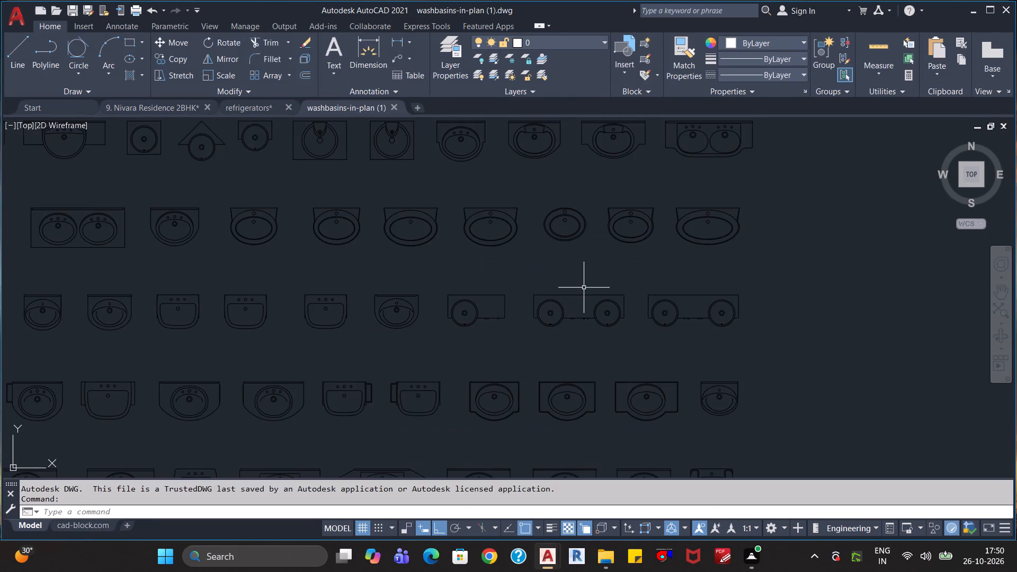
{"action": "scroll", "coordinate": [584, 287], "scroll_direction": "down", "scroll_amount": 2}
{"action": "scroll", "coordinate": [478, 303], "scroll_direction": "up", "scroll_amount": 1}
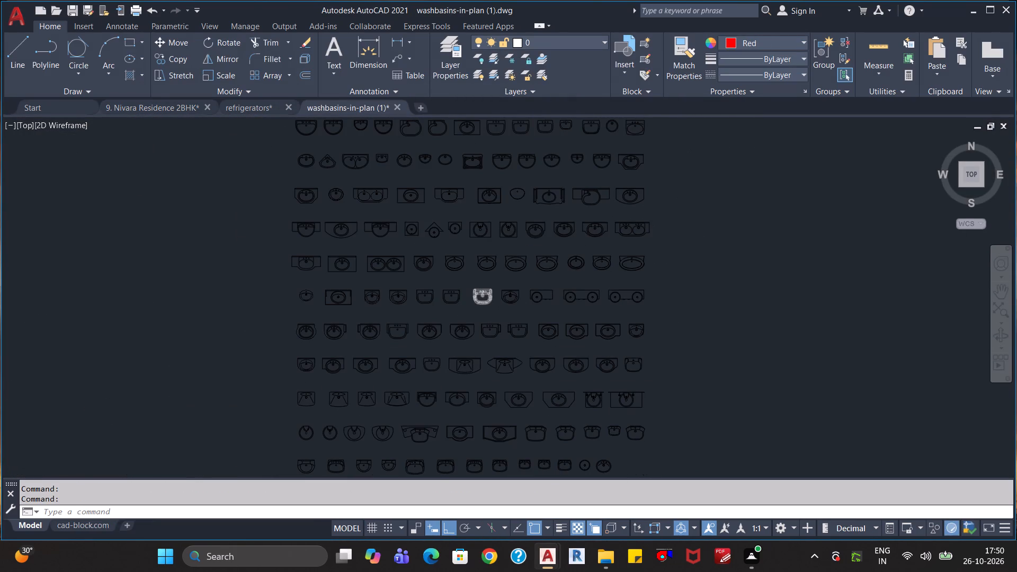
{"action": "scroll", "coordinate": [478, 303], "scroll_direction": "down", "scroll_amount": 3}
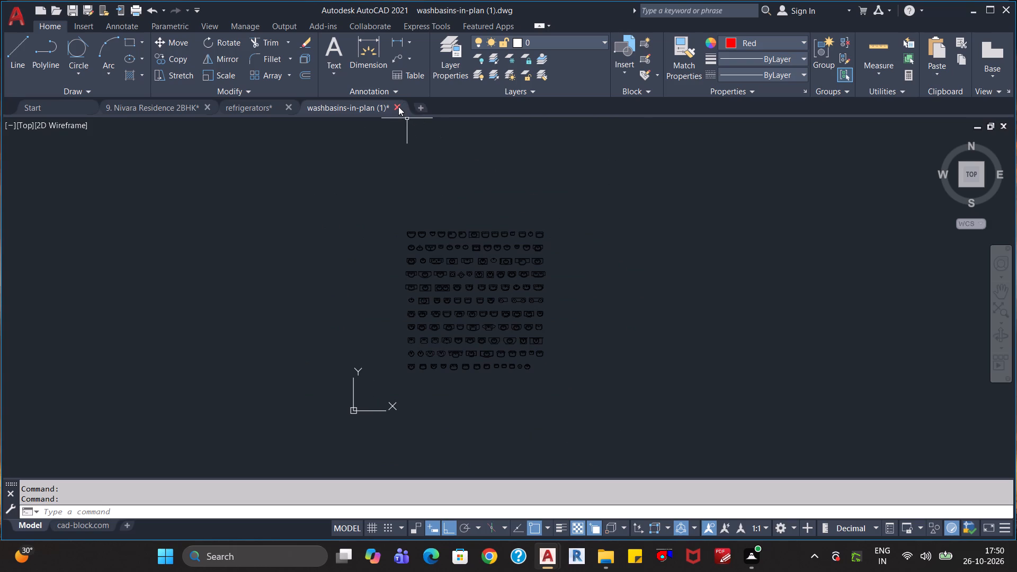
Close the washbasins-in-plan (1) and refrigerators drawings without saving their changes.
{"action": "left_click", "coordinate": [398, 106]}
{"action": "left_click", "coordinate": [548, 307]}
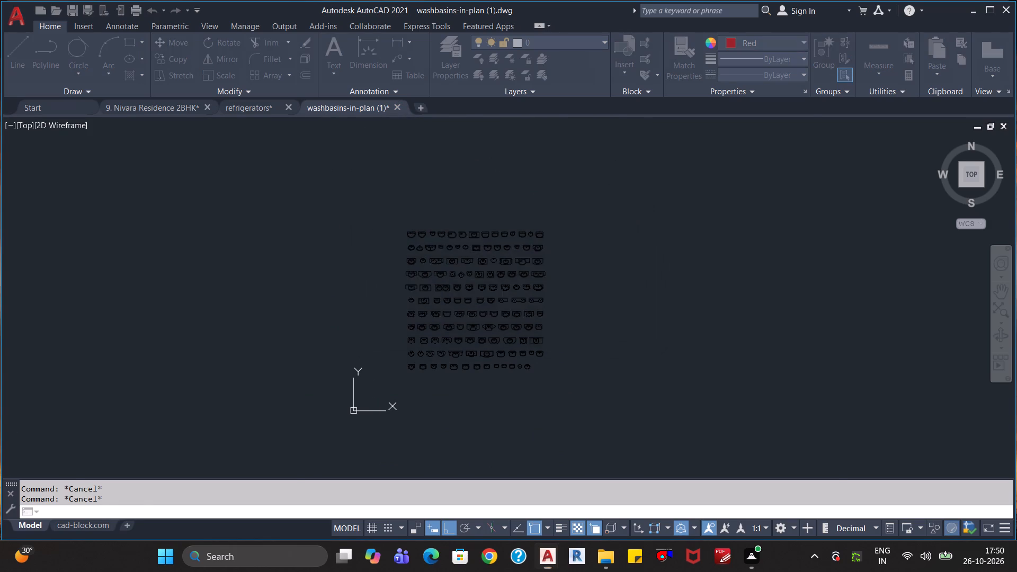
{"action": "left_click", "coordinate": [284, 107]}
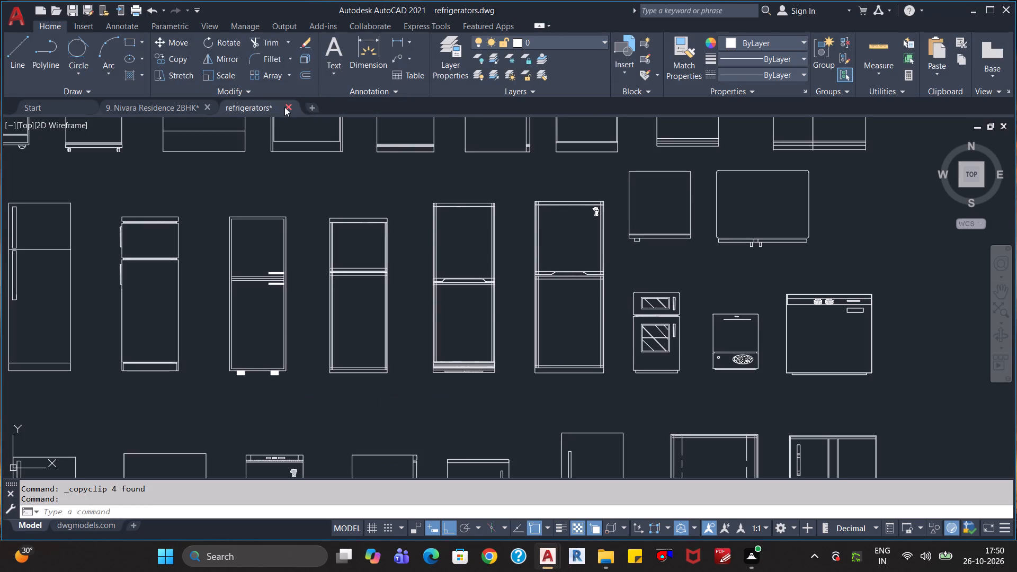
{"action": "left_click", "coordinate": [536, 305]}
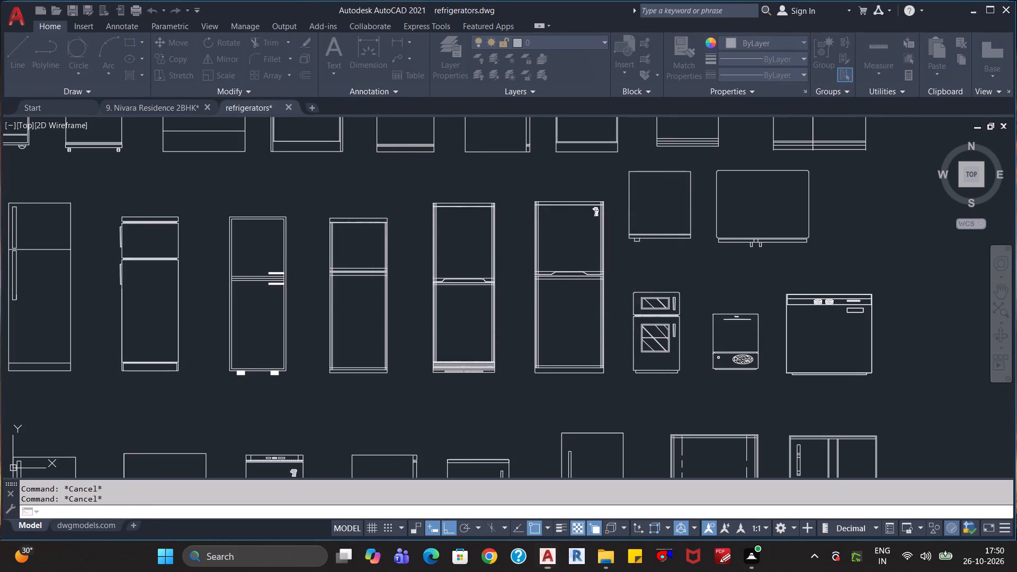
Open the kitchen_sink_set drawing from the Kitchen-sink folder inside Blocks.
{"action": "key", "text": "ctrl+o"}
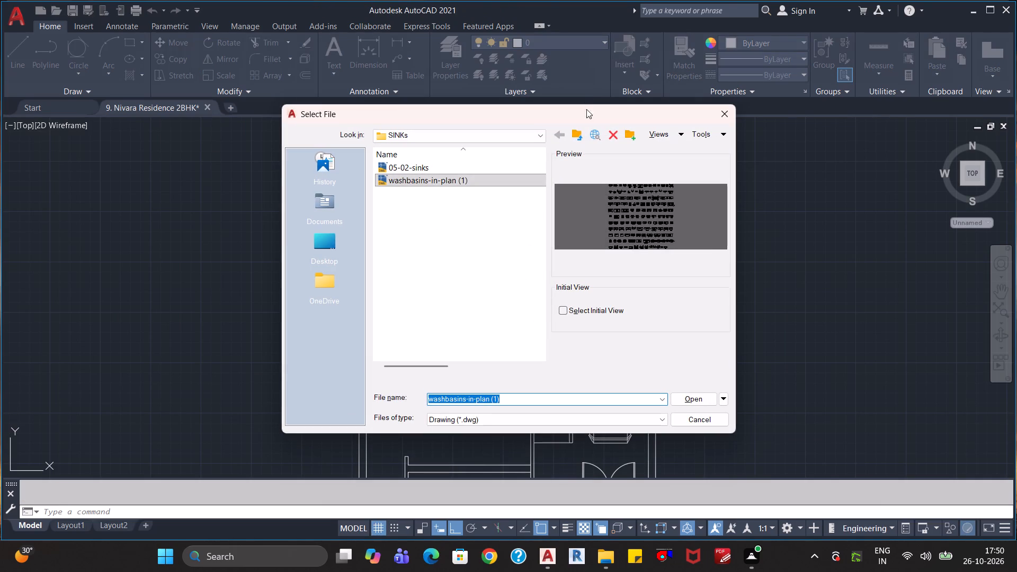
{"action": "left_click", "coordinate": [577, 126]}
{"action": "left_click", "coordinate": [576, 137]}
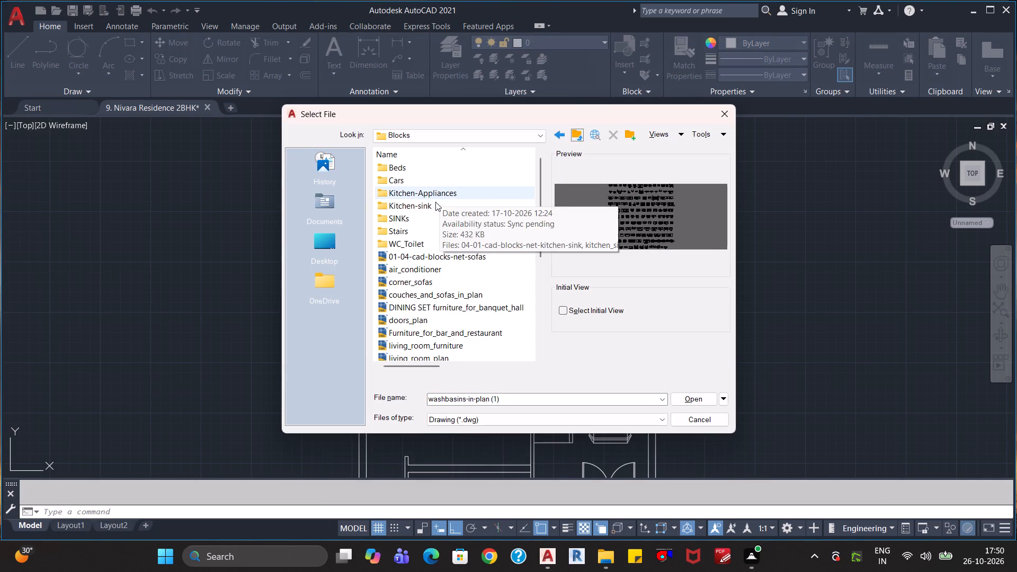
{"action": "double_click", "coordinate": [435, 202]}
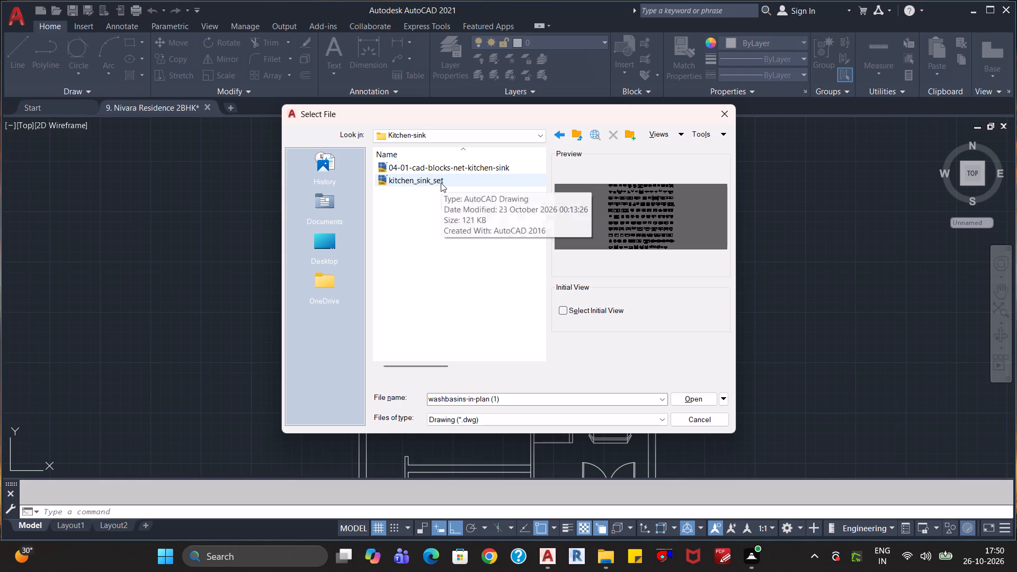
{"action": "left_click", "coordinate": [441, 183]}
{"action": "left_click", "coordinate": [680, 400]}
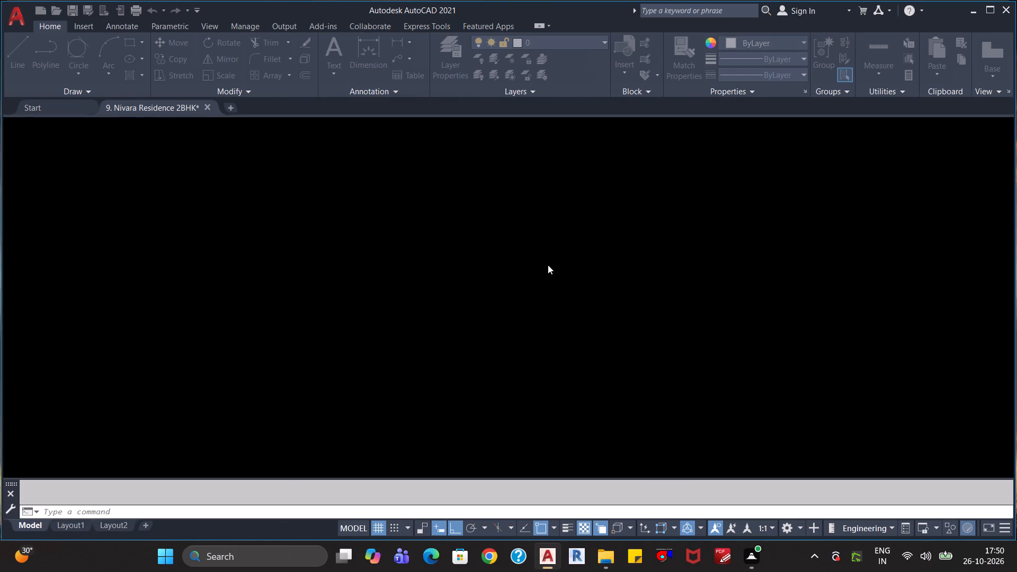
Copy the whole third sink of the top row, the double-bowl one with a mixer tap, to the clipboard.
{"action": "scroll", "coordinate": [487, 228], "scroll_direction": "down", "scroll_amount": 1}
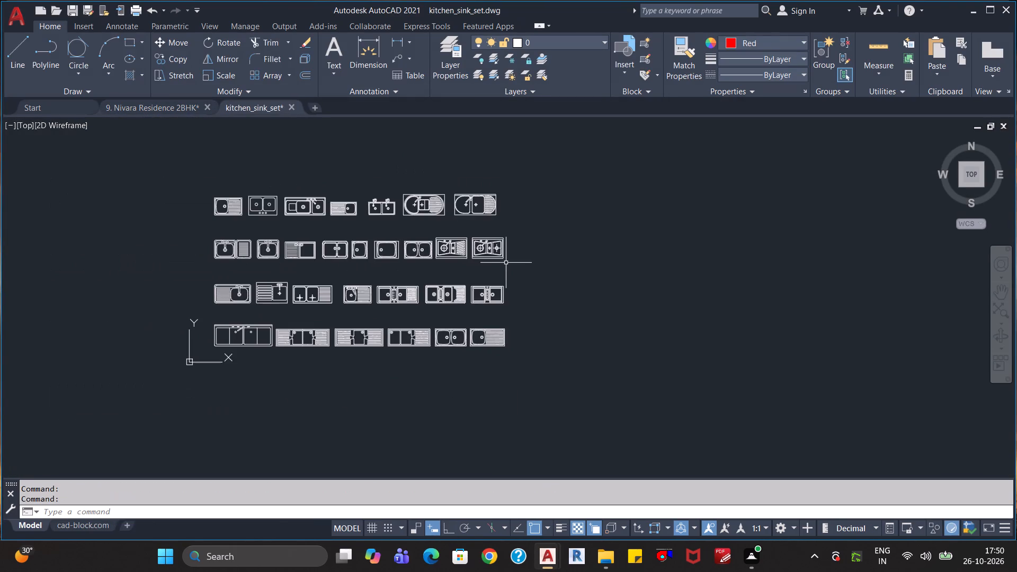
{"action": "scroll", "coordinate": [506, 265], "scroll_direction": "up", "scroll_amount": 2}
{"action": "middle_click_drag", "start_coordinate": [468, 294], "coordinate": [571, 293]}
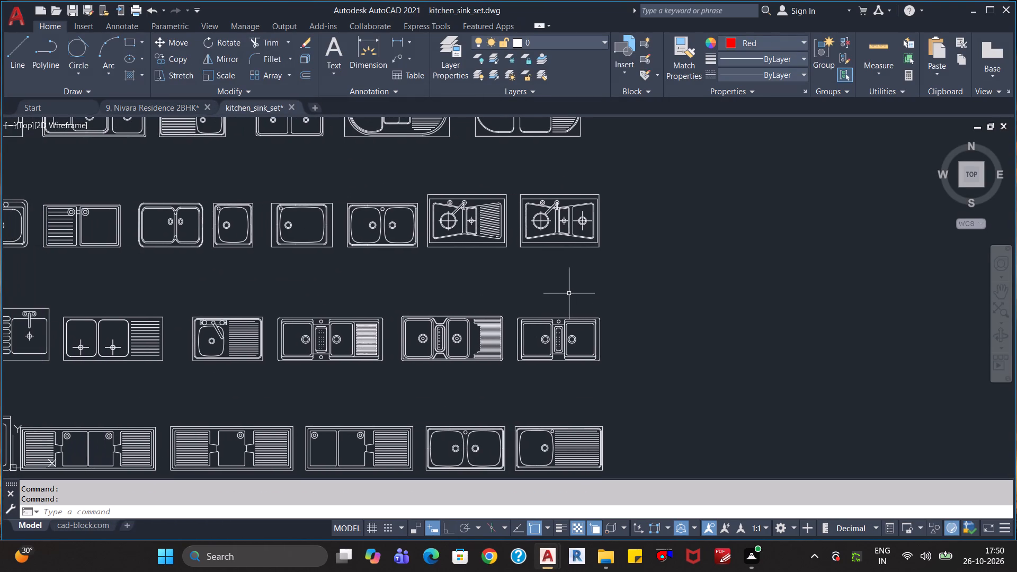
{"action": "scroll", "coordinate": [420, 278], "scroll_direction": "down", "scroll_amount": 1}
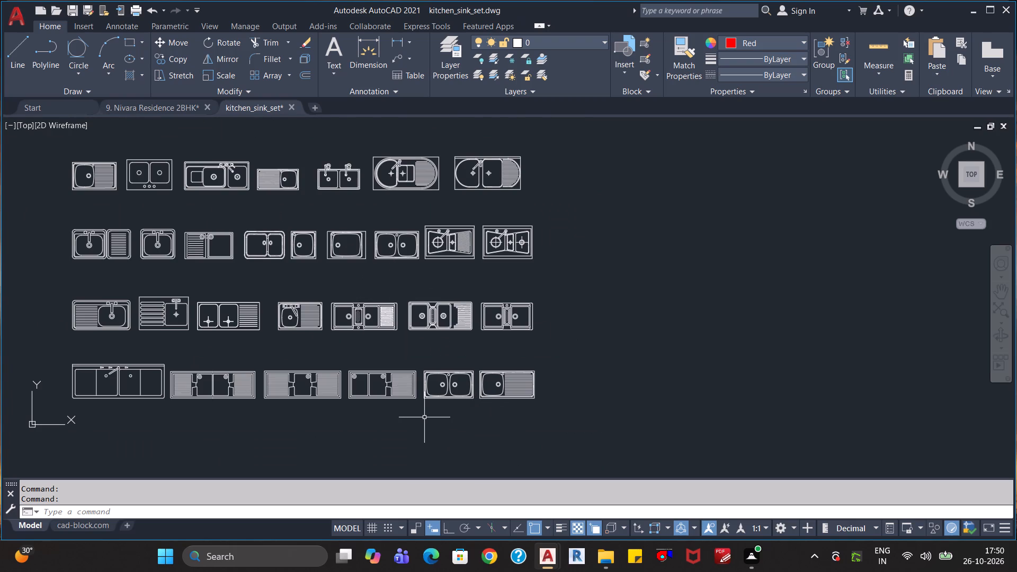
{"action": "scroll", "coordinate": [457, 413], "scroll_direction": "up", "scroll_amount": 1}
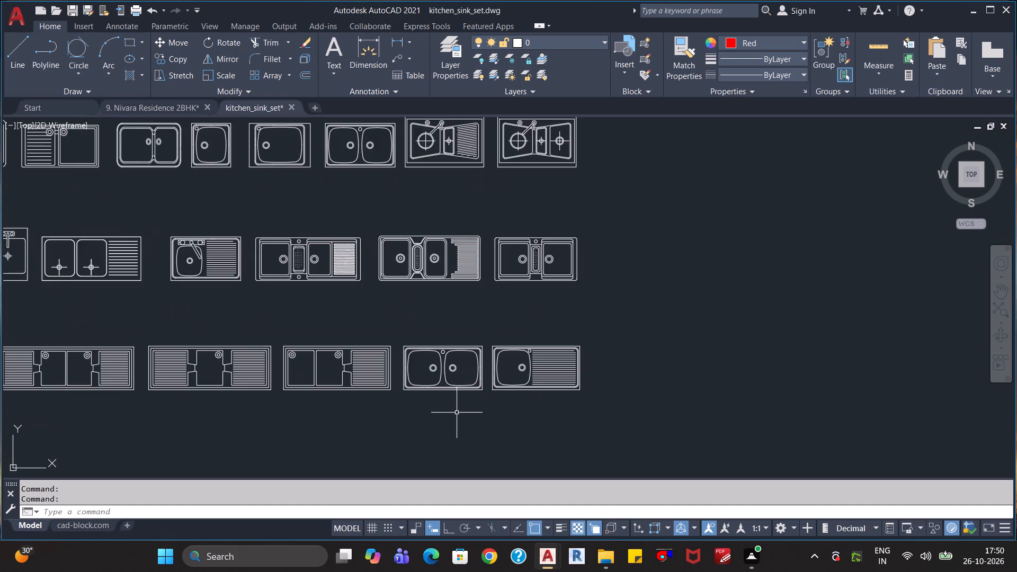
{"action": "scroll", "coordinate": [260, 206], "scroll_direction": "down", "scroll_amount": 1}
{"action": "middle_click_drag", "start_coordinate": [254, 207], "coordinate": [424, 252]}
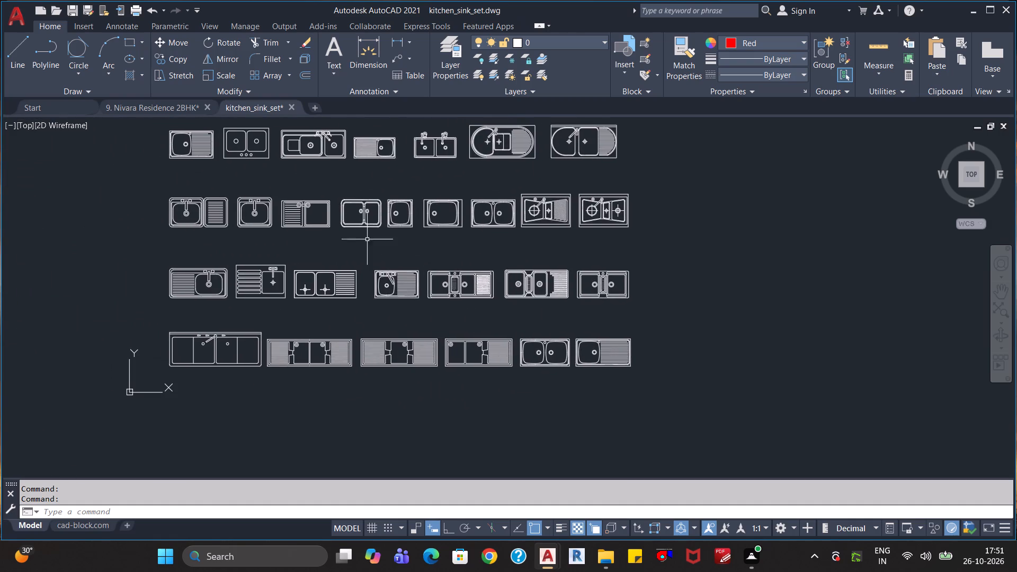
{"action": "scroll", "coordinate": [355, 192], "scroll_direction": "up", "scroll_amount": 1}
{"action": "middle_click_drag", "start_coordinate": [344, 191], "coordinate": [436, 318]}
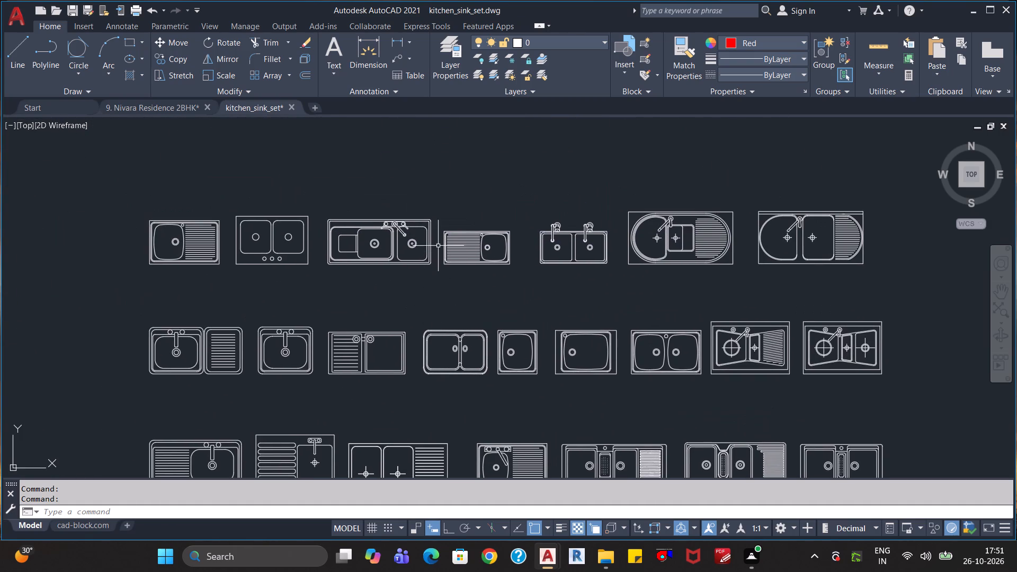
{"action": "scroll", "coordinate": [442, 242], "scroll_direction": "up", "scroll_amount": 2}
{"action": "left_click", "coordinate": [429, 153]}
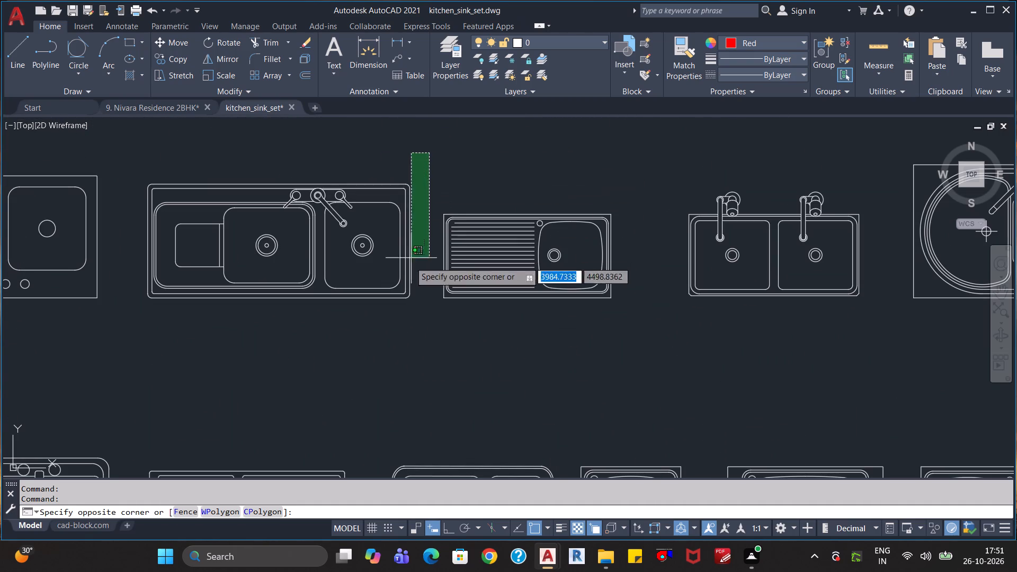
{"action": "left_click", "coordinate": [131, 319]}
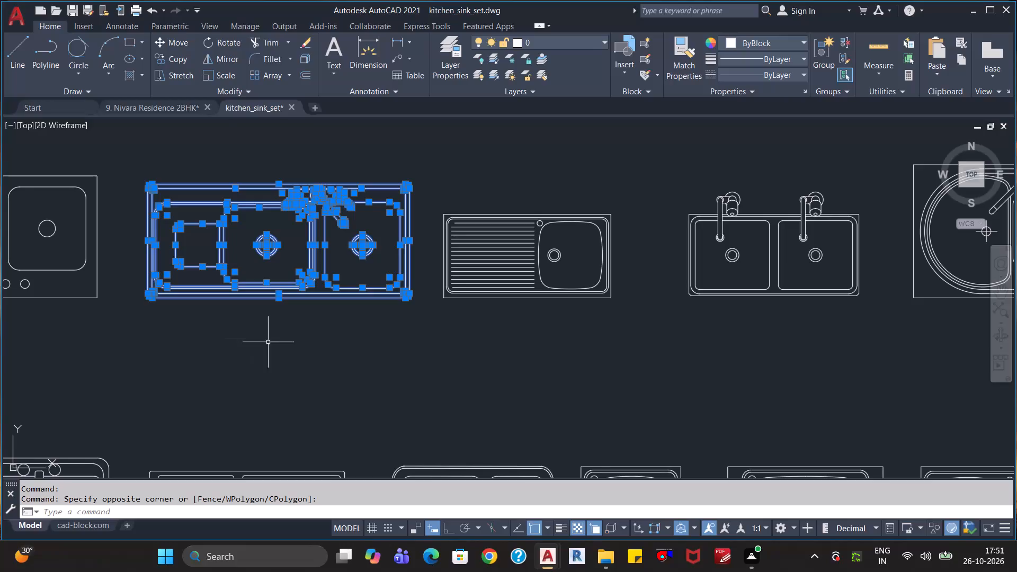
{"action": "key", "text": "ctrl+c"}
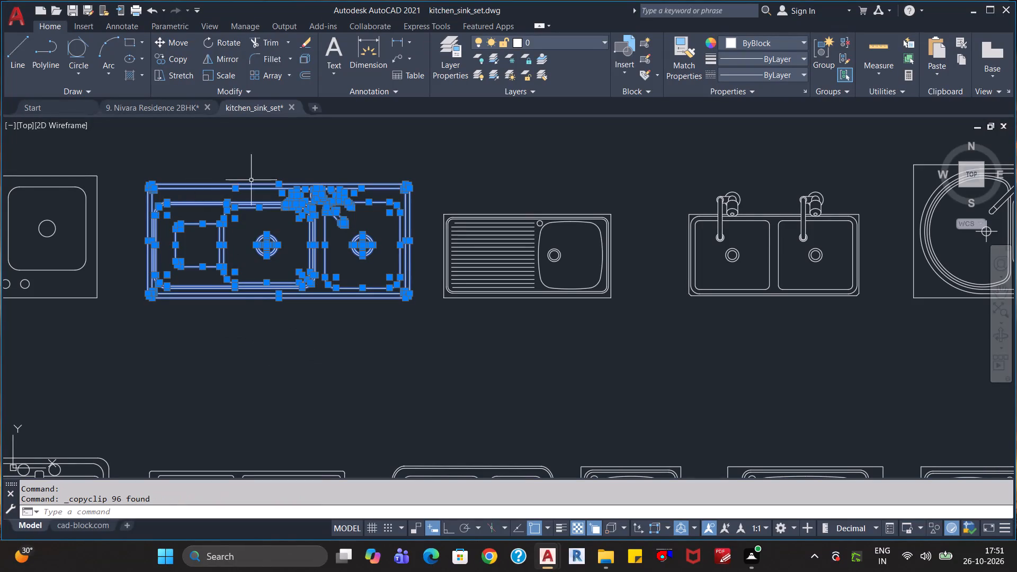
Paste the copied sink into the 9. Nivara Residence 2BHK drawing, in the empty area above the furnished floor plan.
{"action": "left_click", "coordinate": [155, 105]}
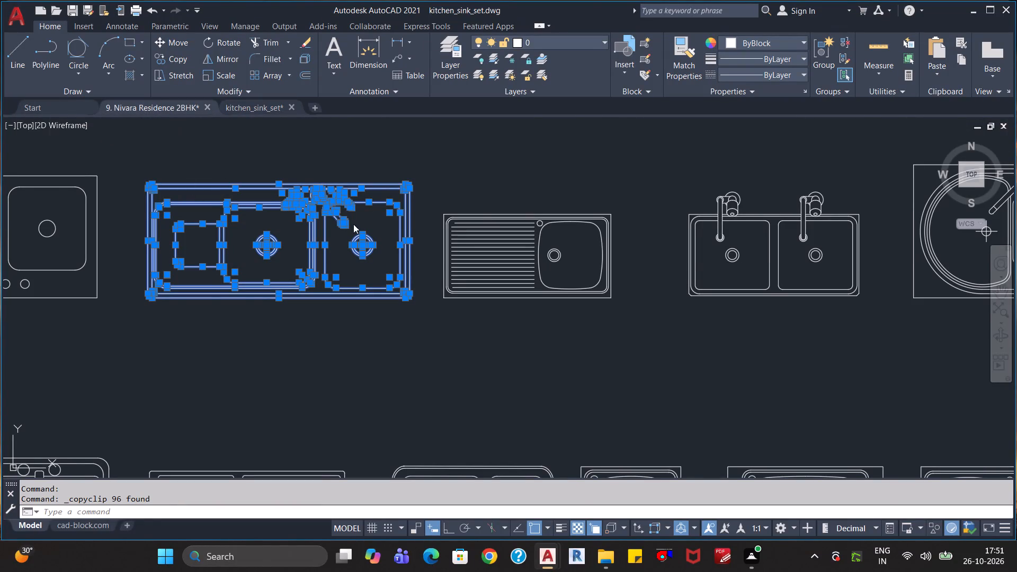
{"action": "scroll", "coordinate": [507, 291], "scroll_direction": "down", "scroll_amount": 2}
{"action": "scroll", "coordinate": [499, 194], "scroll_direction": "down", "scroll_amount": 2}
{"action": "middle_click_drag", "start_coordinate": [518, 171], "coordinate": [522, 199]}
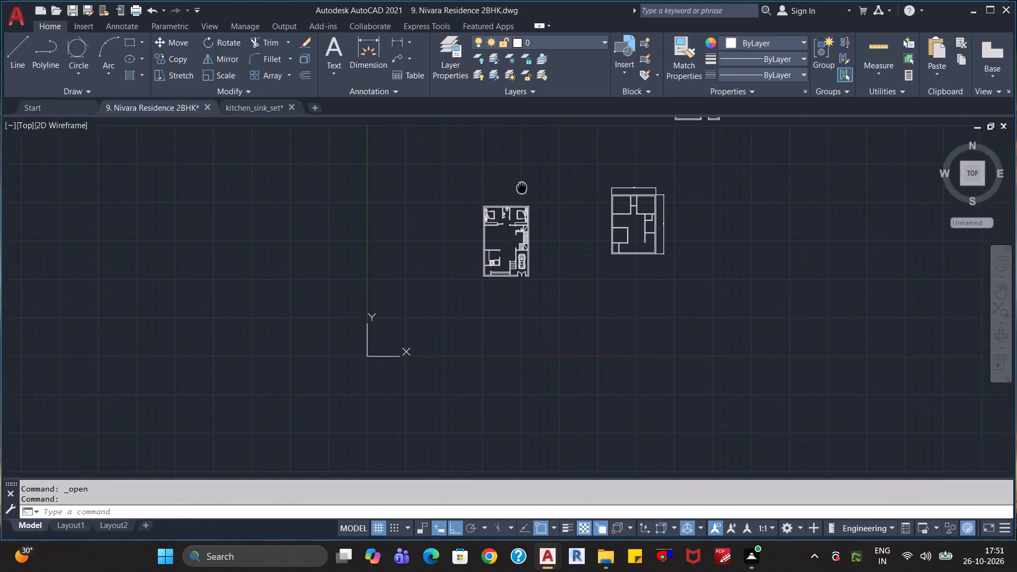
{"action": "middle_click_drag", "start_coordinate": [522, 199], "coordinate": [516, 292]}
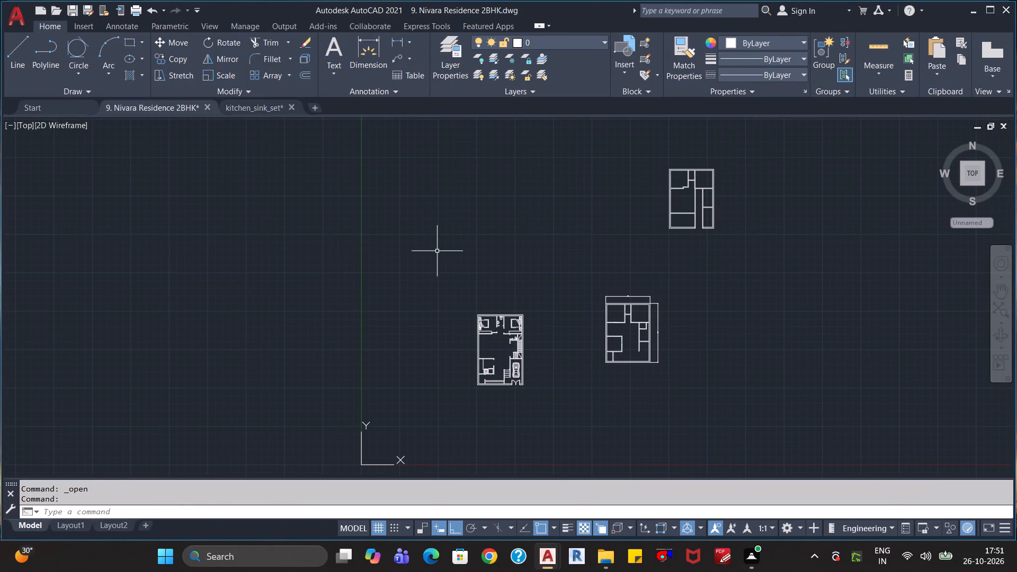
{"action": "key", "text": "ctrl+v"}
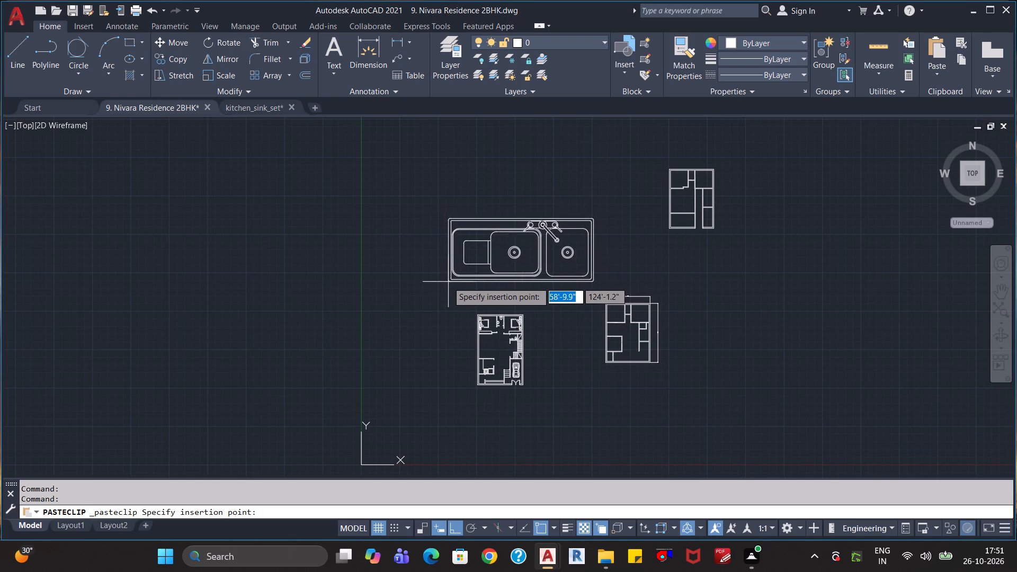
{"action": "left_click", "coordinate": [434, 269]}
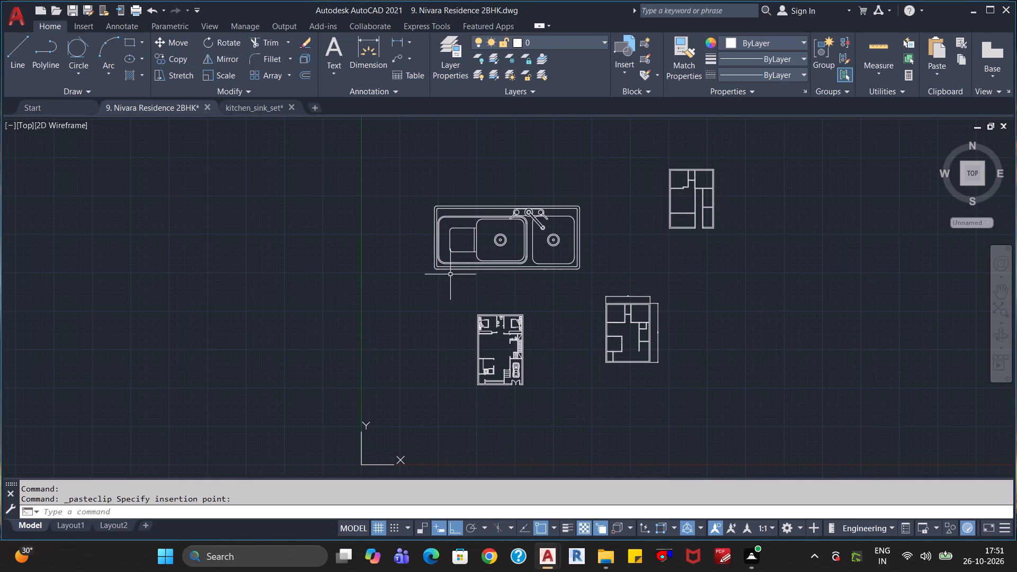
Scale the whole pasted sink down from its southwest corner to about half the width of the furnished floor plan.
{"action": "left_click", "coordinate": [594, 183]}
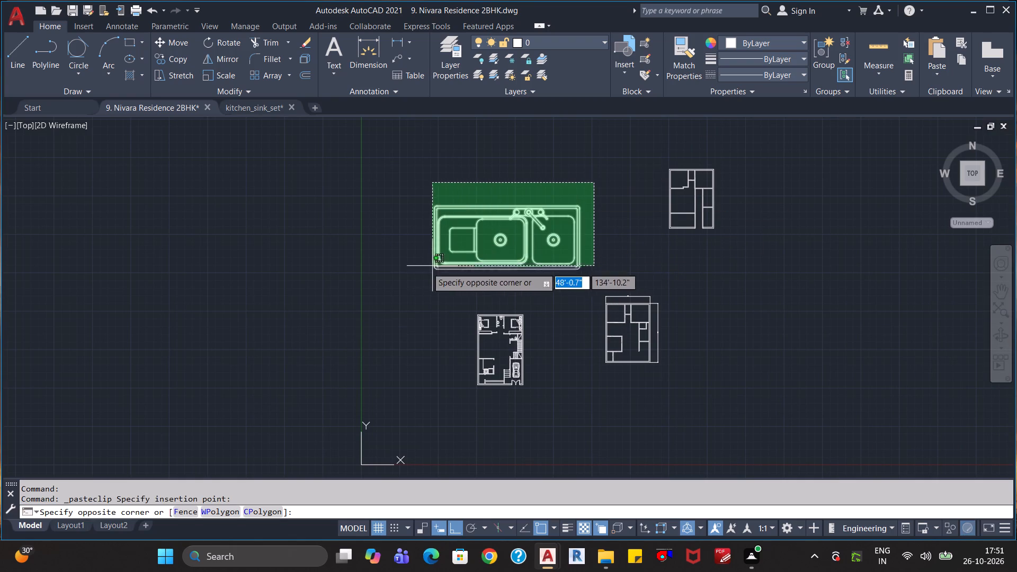
{"action": "left_click", "coordinate": [417, 279]}
{"action": "type", "text": "sc"}
{"action": "key", "text": "Return"}
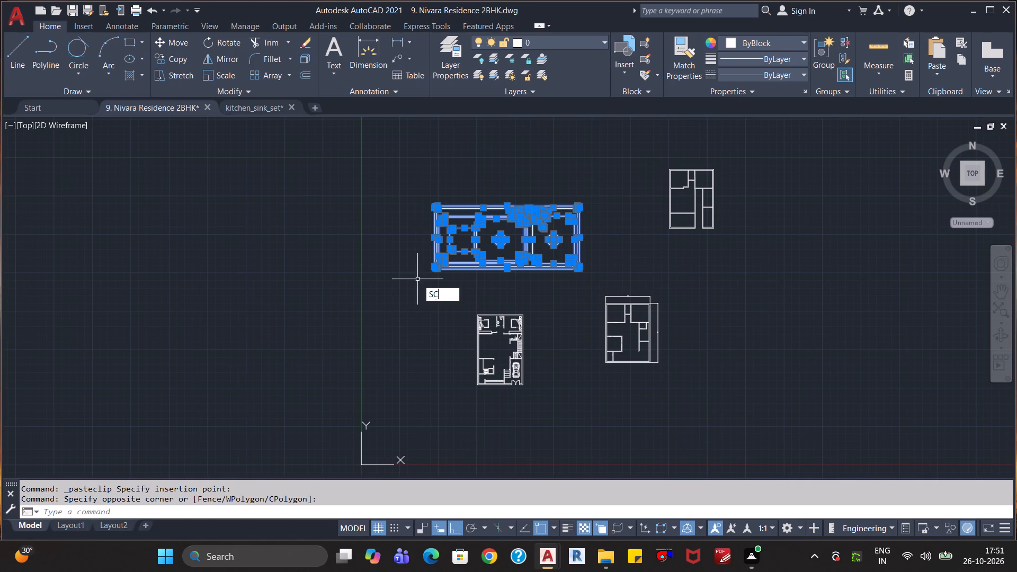
{"action": "left_click", "coordinate": [434, 269]}
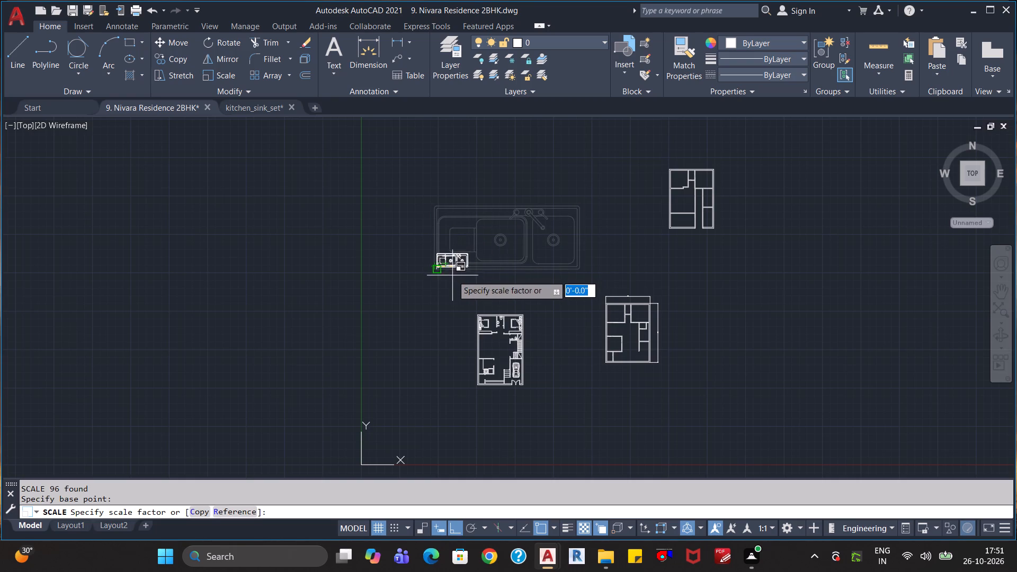
{"action": "scroll", "coordinate": [448, 280], "scroll_direction": "up", "scroll_amount": 2}
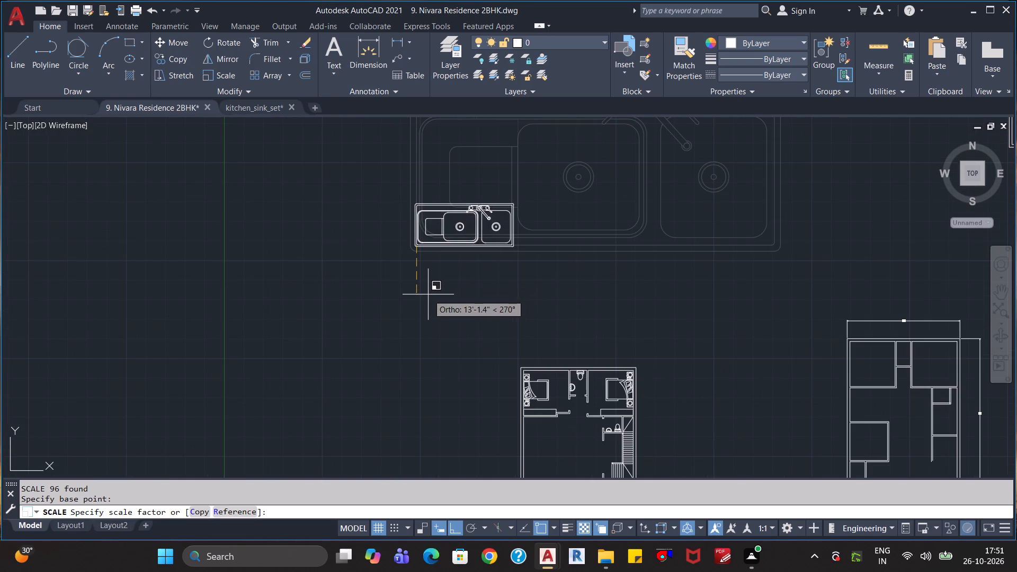
{"action": "left_click", "coordinate": [445, 269]}
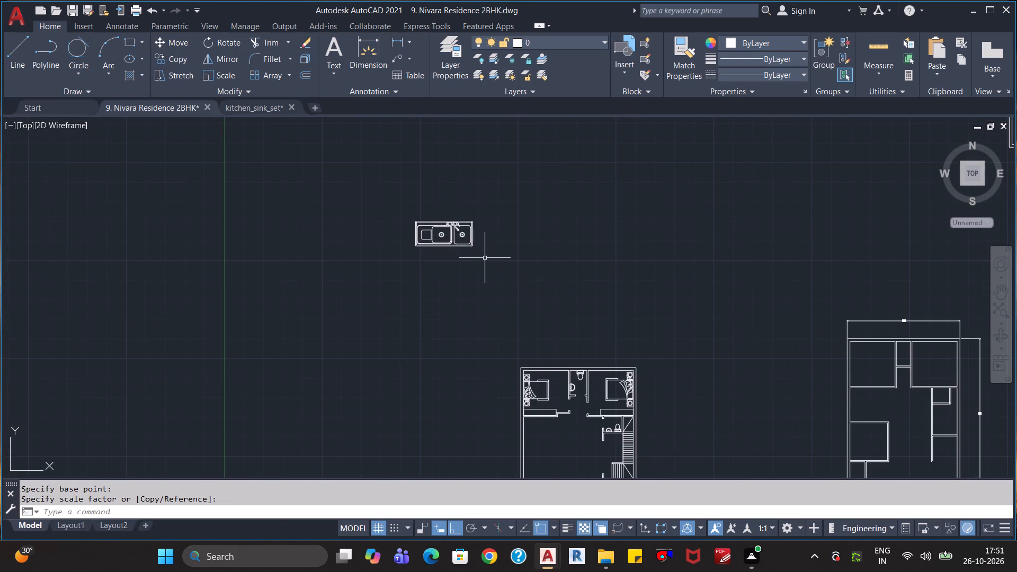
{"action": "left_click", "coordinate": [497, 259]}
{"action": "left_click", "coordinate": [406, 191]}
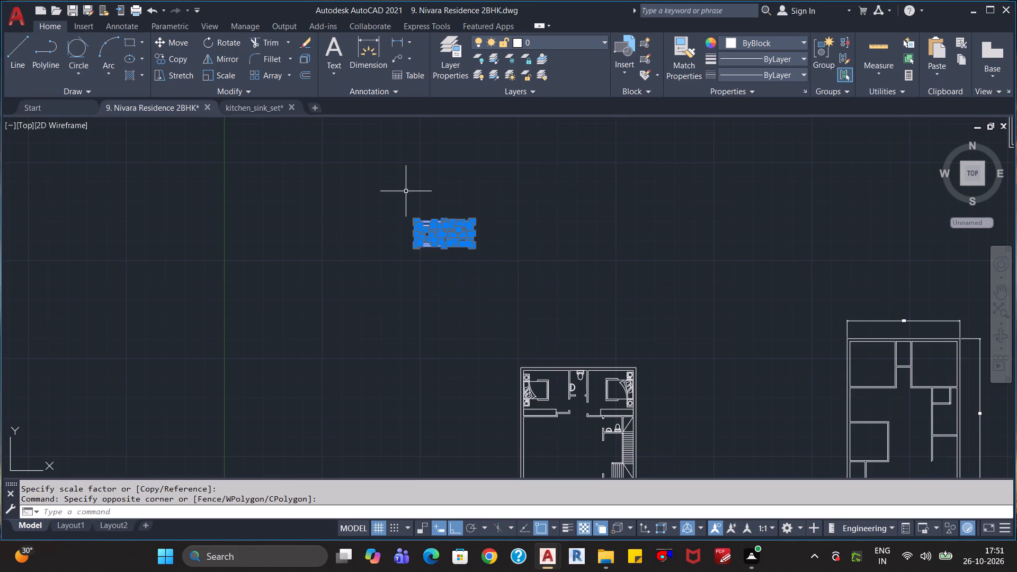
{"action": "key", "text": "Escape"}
Convert all objects of the pasted double-bowl sink into a block named Kitchen Sink.
{"action": "left_click", "coordinate": [503, 258]}
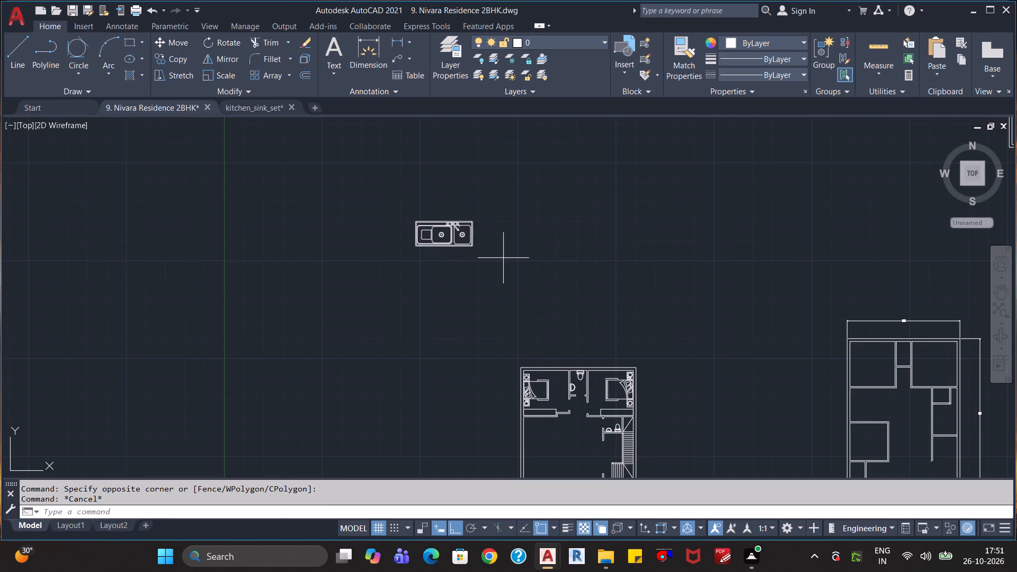
{"action": "left_click", "coordinate": [343, 180]}
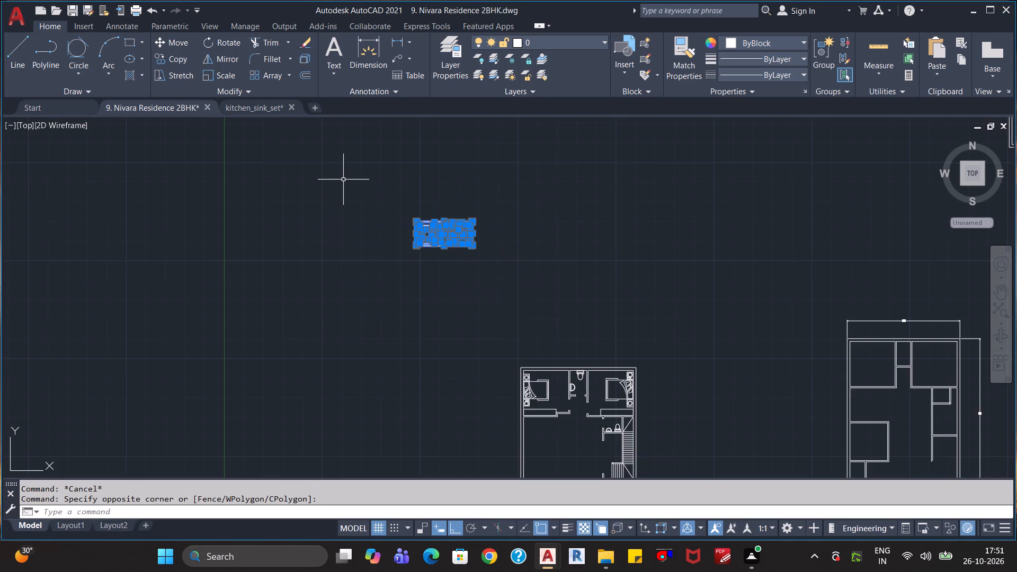
{"action": "type", "text": "bloc"}
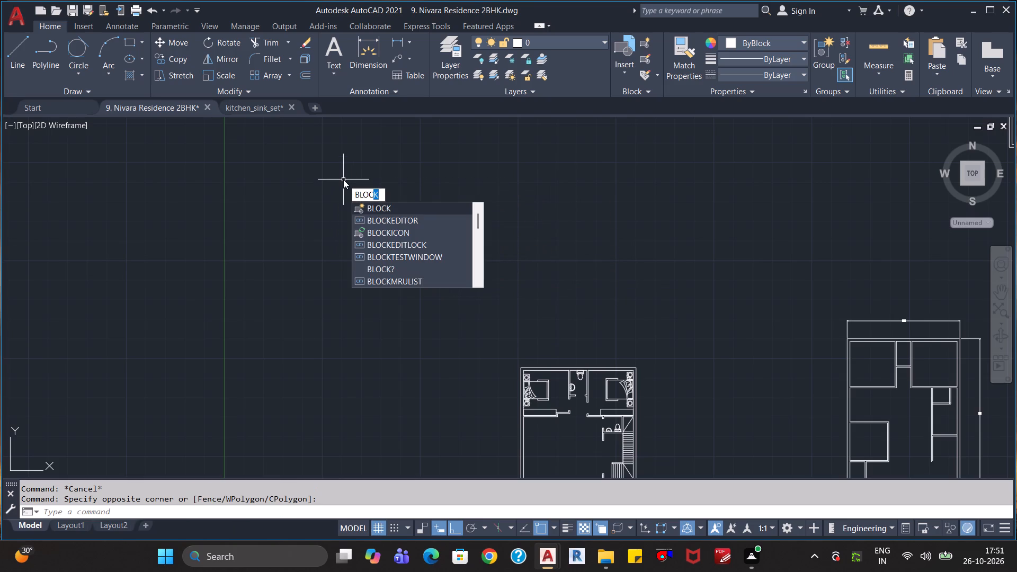
{"action": "key", "text": "Return"}
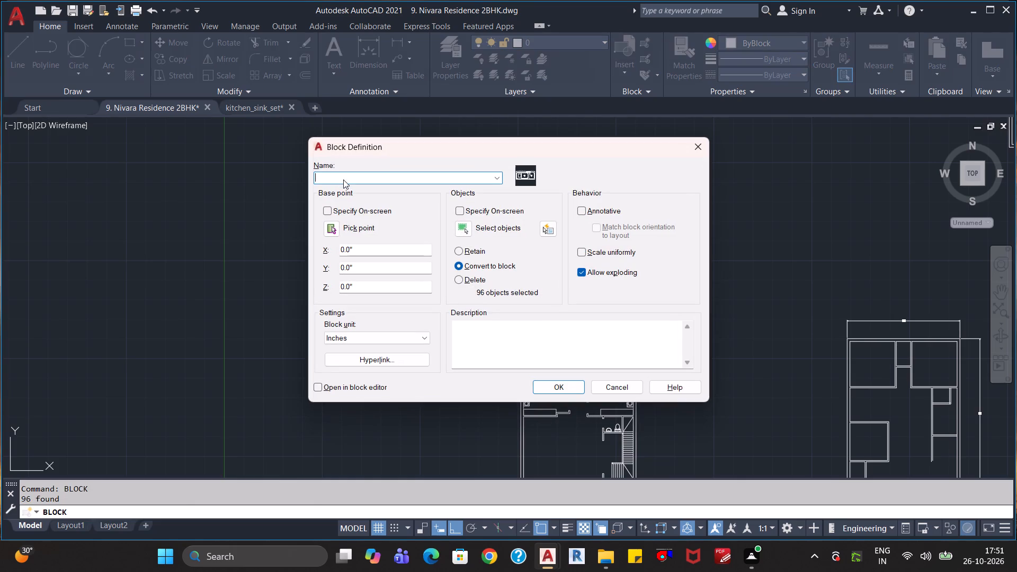
{"action": "type", "text": "Kitchen Sink"}
{"action": "key", "text": "Return"}
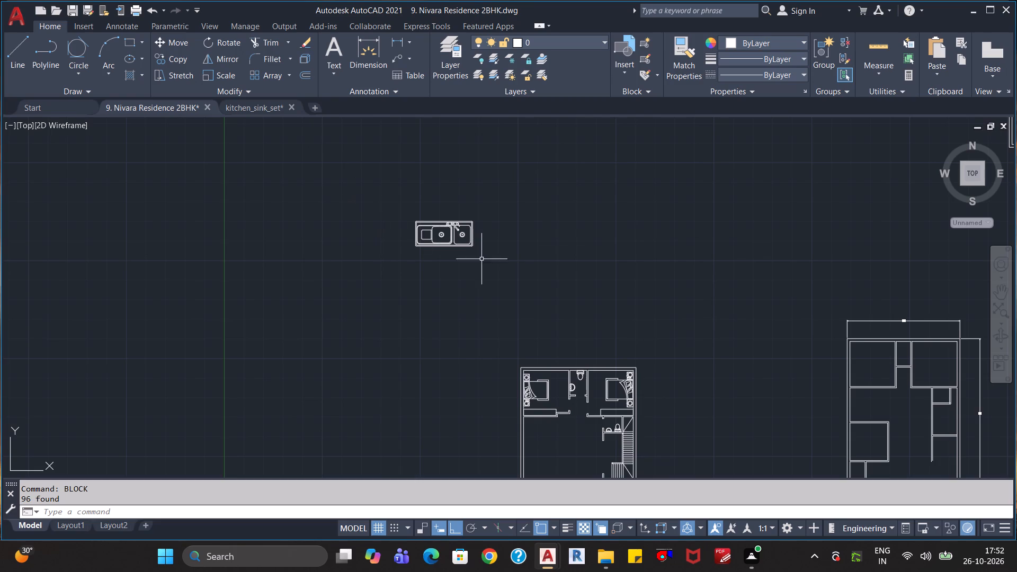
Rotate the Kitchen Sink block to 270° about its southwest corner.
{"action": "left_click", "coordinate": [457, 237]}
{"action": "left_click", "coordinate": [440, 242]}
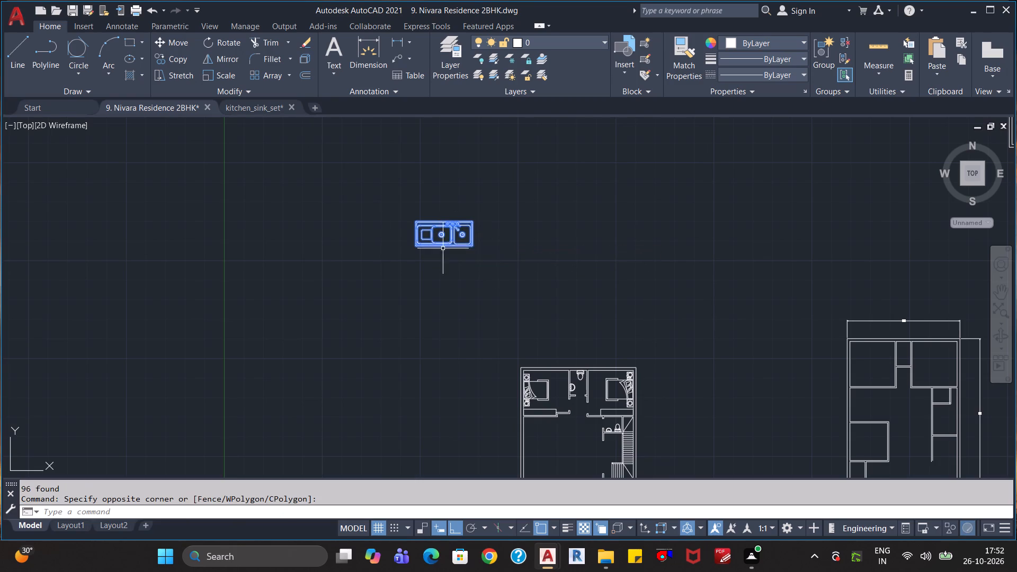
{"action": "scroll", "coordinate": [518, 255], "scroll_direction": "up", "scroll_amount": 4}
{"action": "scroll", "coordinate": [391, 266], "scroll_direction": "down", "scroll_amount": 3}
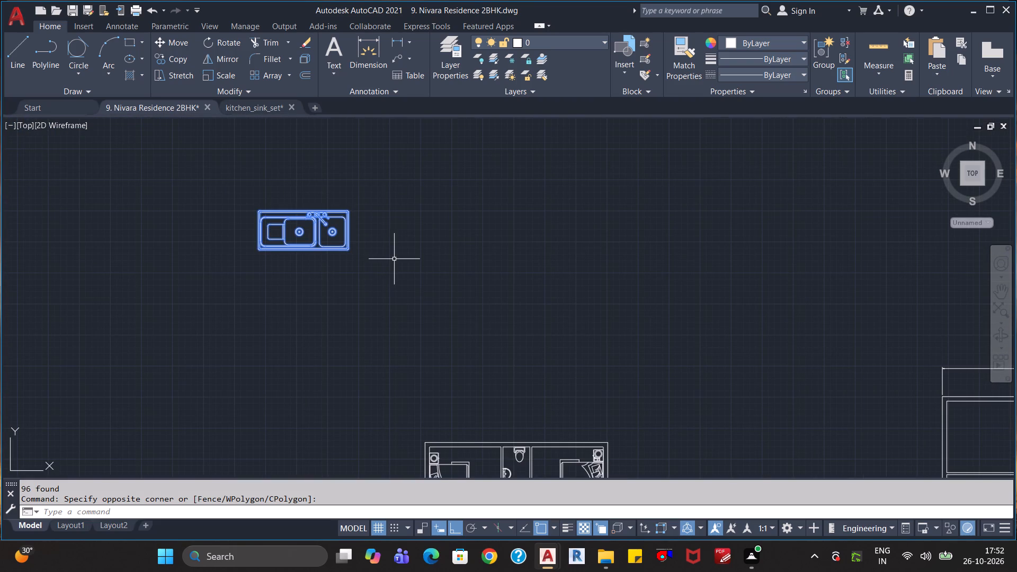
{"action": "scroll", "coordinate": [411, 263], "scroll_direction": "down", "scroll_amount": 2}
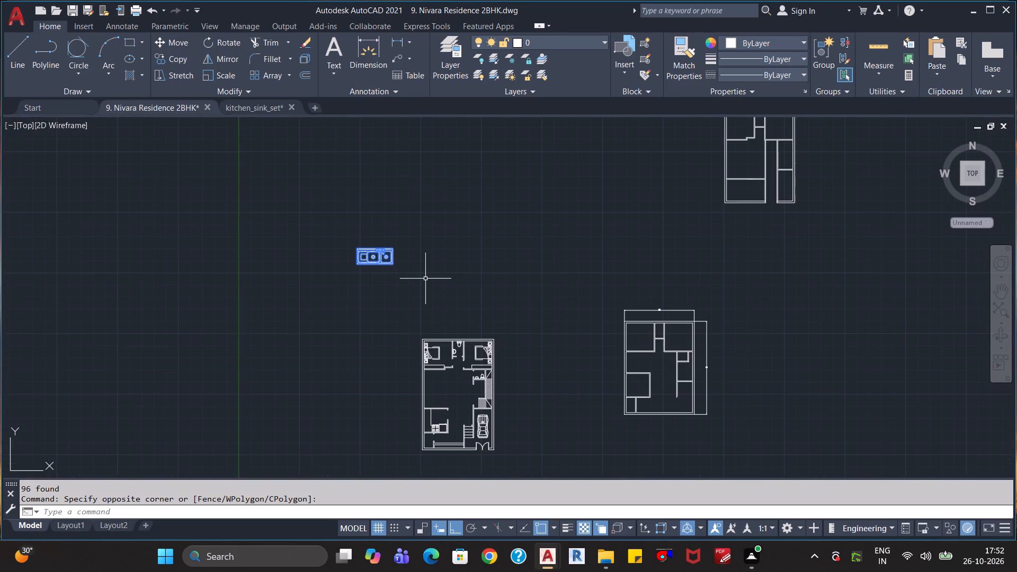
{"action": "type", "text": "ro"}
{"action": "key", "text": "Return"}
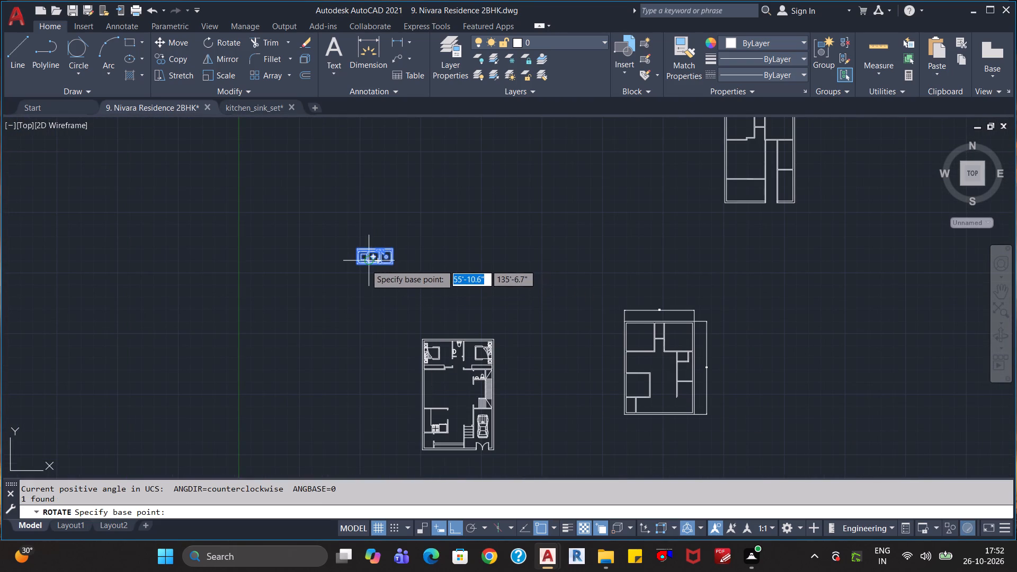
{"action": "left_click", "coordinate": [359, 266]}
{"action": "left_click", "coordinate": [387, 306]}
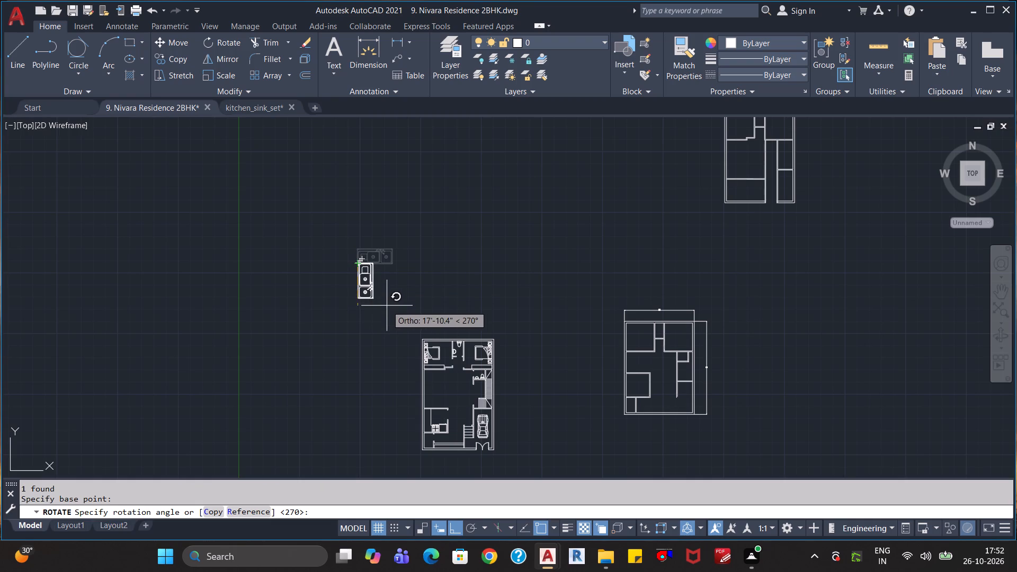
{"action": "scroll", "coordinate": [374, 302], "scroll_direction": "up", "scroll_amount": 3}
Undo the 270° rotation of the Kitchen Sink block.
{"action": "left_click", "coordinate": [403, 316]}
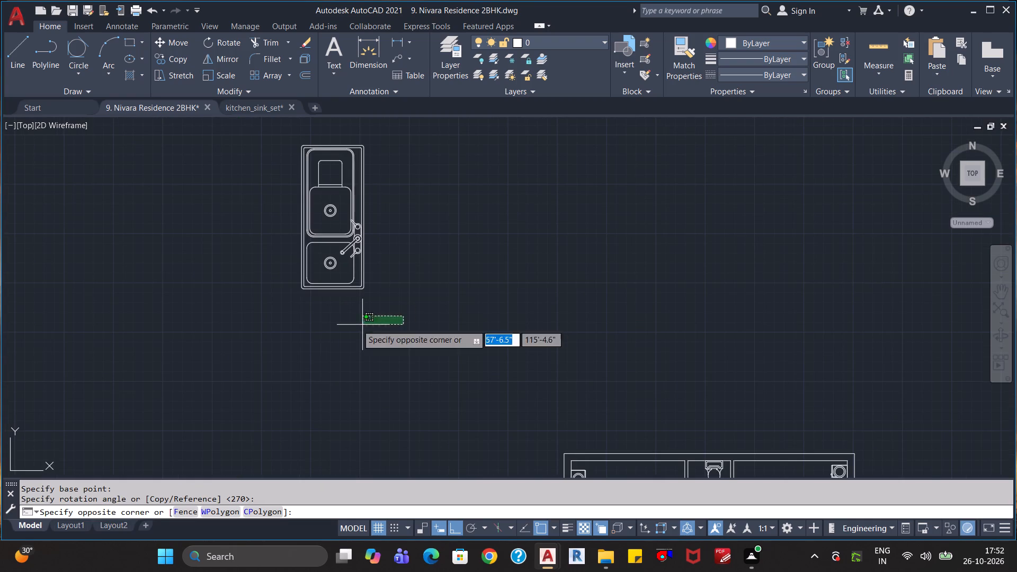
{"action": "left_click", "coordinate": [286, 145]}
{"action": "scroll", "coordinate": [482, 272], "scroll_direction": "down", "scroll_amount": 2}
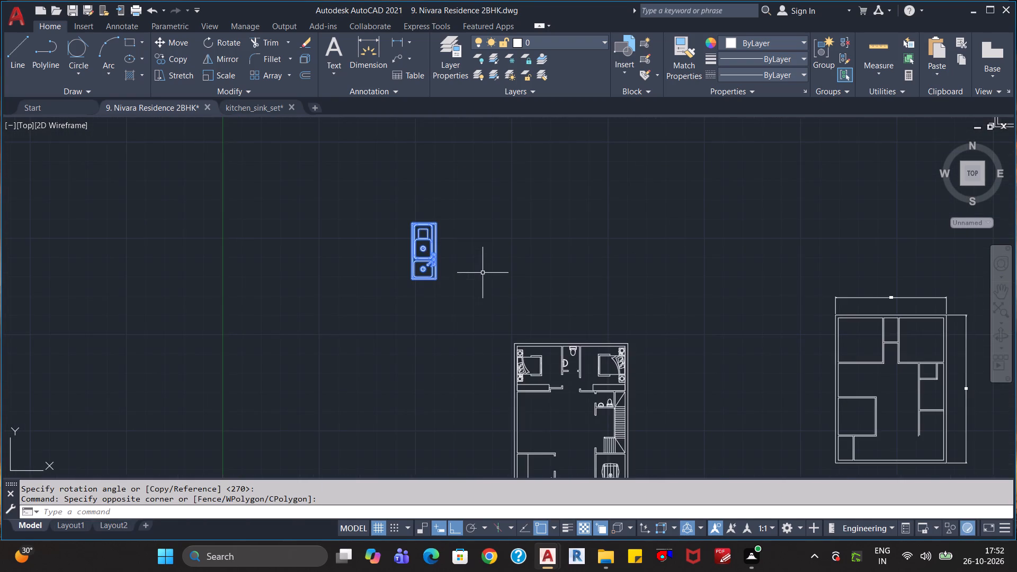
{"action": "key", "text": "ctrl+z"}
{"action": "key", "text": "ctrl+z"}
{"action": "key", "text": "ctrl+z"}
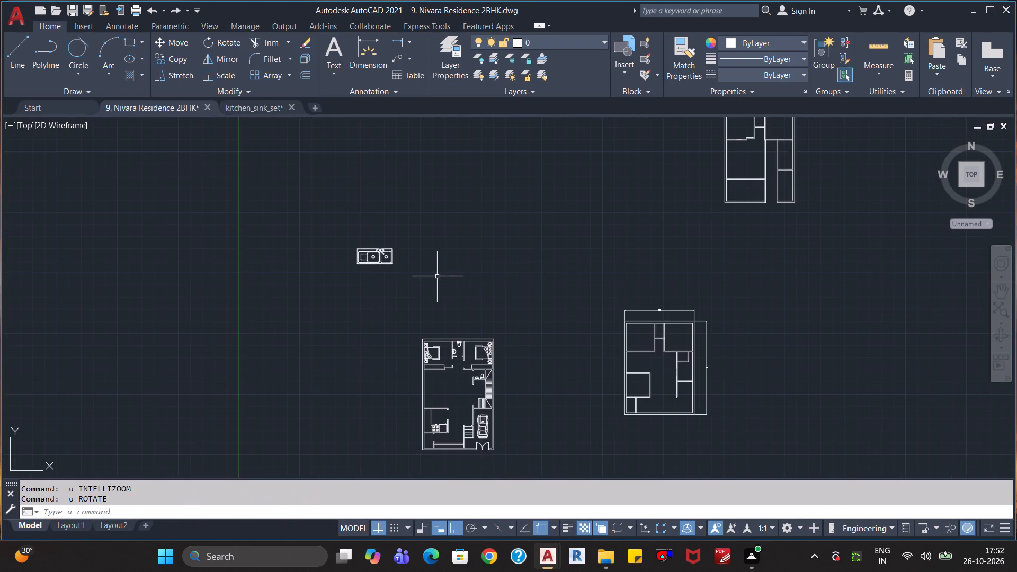
Rotate the Kitchen Sink block 90° about a point at its northwest corner so it stands upright.
{"action": "left_click", "coordinate": [437, 276]}
{"action": "left_click", "coordinate": [333, 237]}
{"action": "key", "text": "r"}
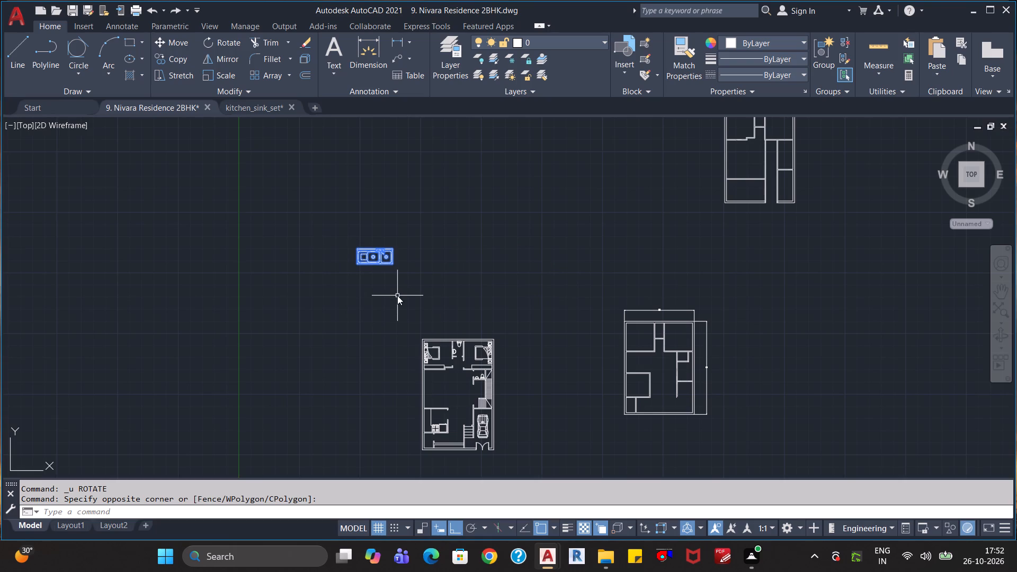
{"action": "key", "text": "o"}
{"action": "key", "text": "Return"}
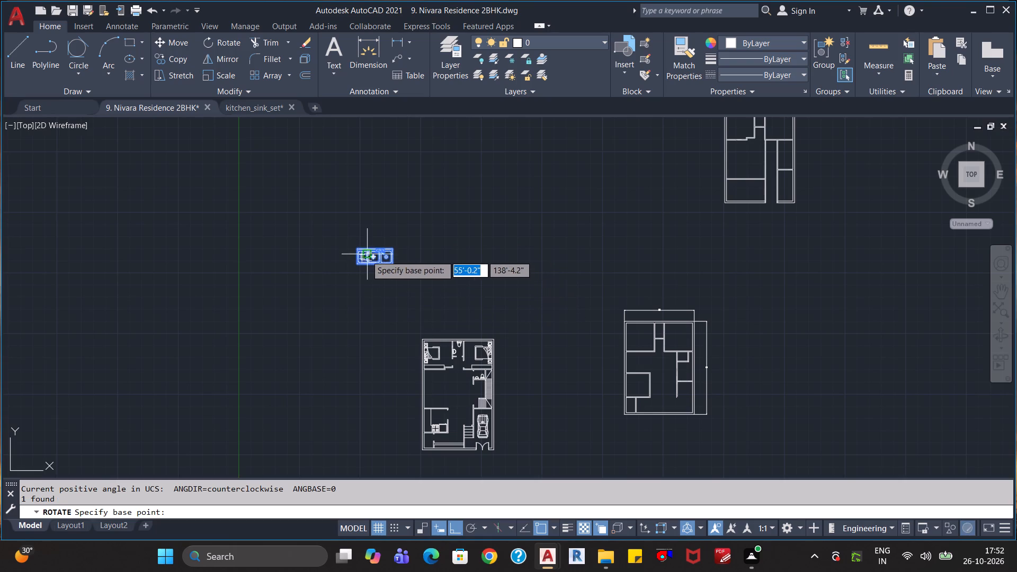
{"action": "left_click", "coordinate": [359, 252]}
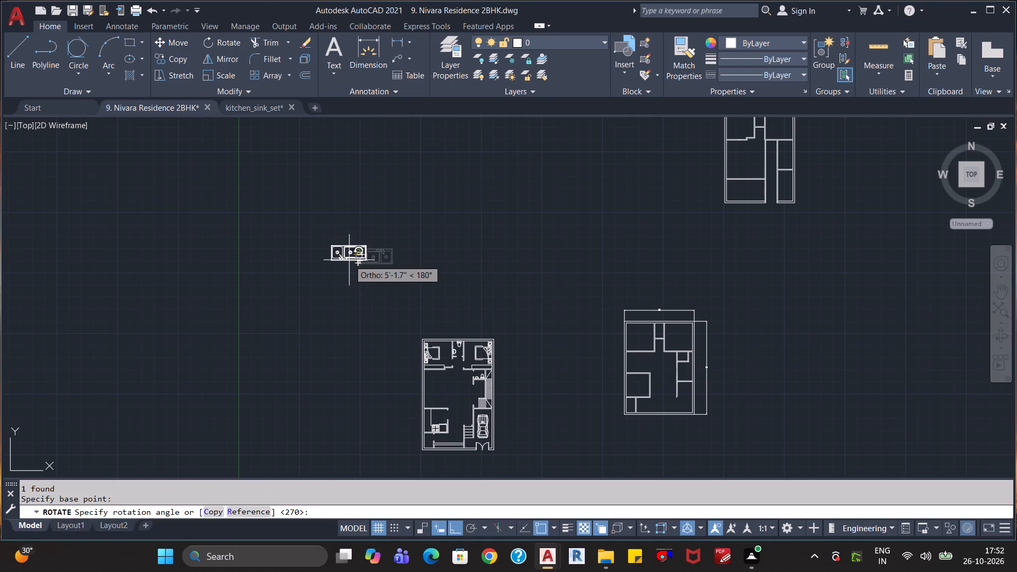
{"action": "left_click", "coordinate": [372, 220]}
{"action": "scroll", "coordinate": [384, 269], "scroll_direction": "up", "scroll_amount": 2}
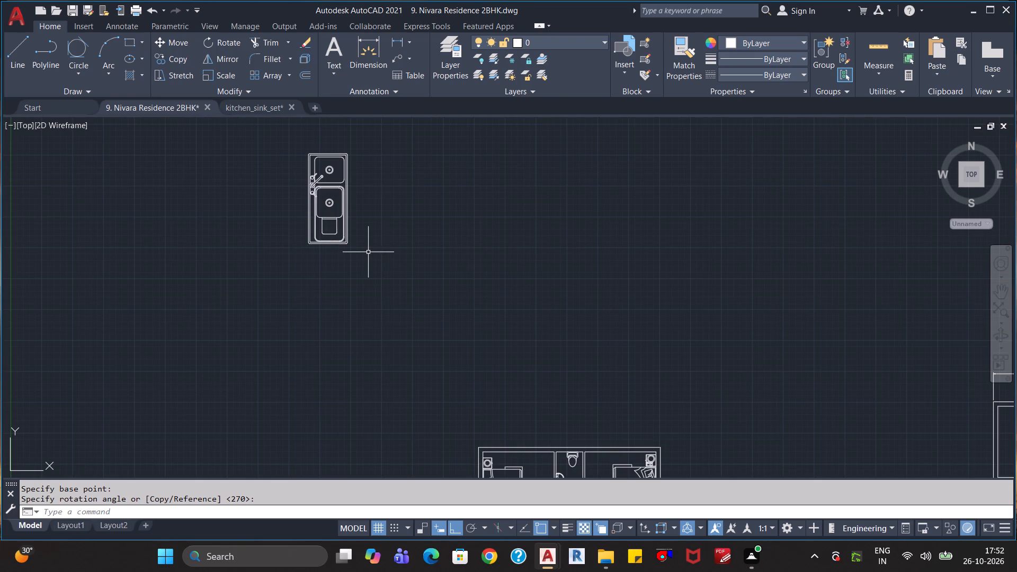
Move the upright sink block from its southeast corner to the empty area just west of the furnished plan's kitchen.
{"action": "scroll", "coordinate": [368, 252], "scroll_direction": "down", "scroll_amount": 1}
{"action": "left_click", "coordinate": [391, 281]}
{"action": "left_click", "coordinate": [322, 185]}
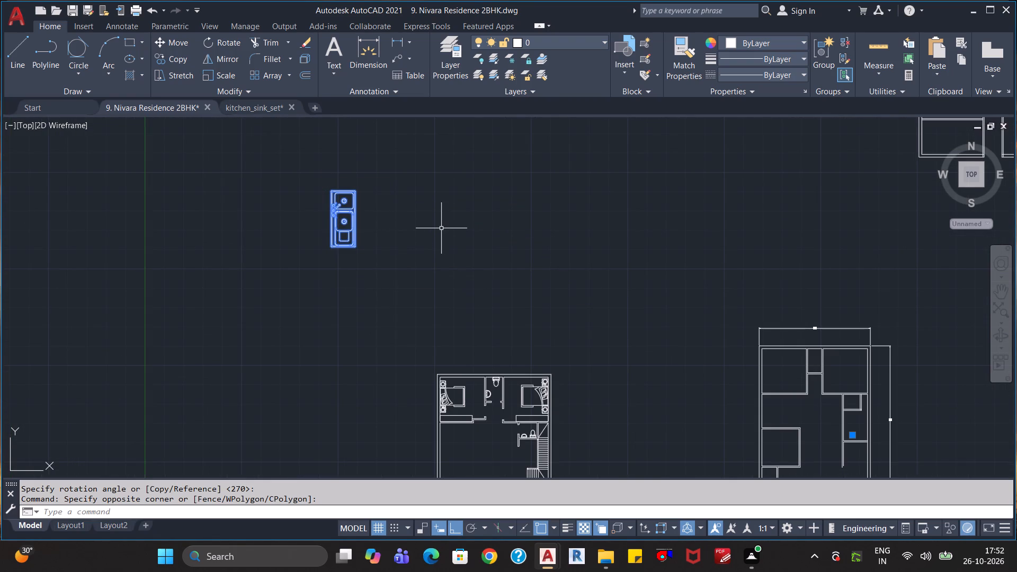
{"action": "key", "text": "m"}
{"action": "key", "text": "Return"}
{"action": "left_click", "coordinate": [351, 245]}
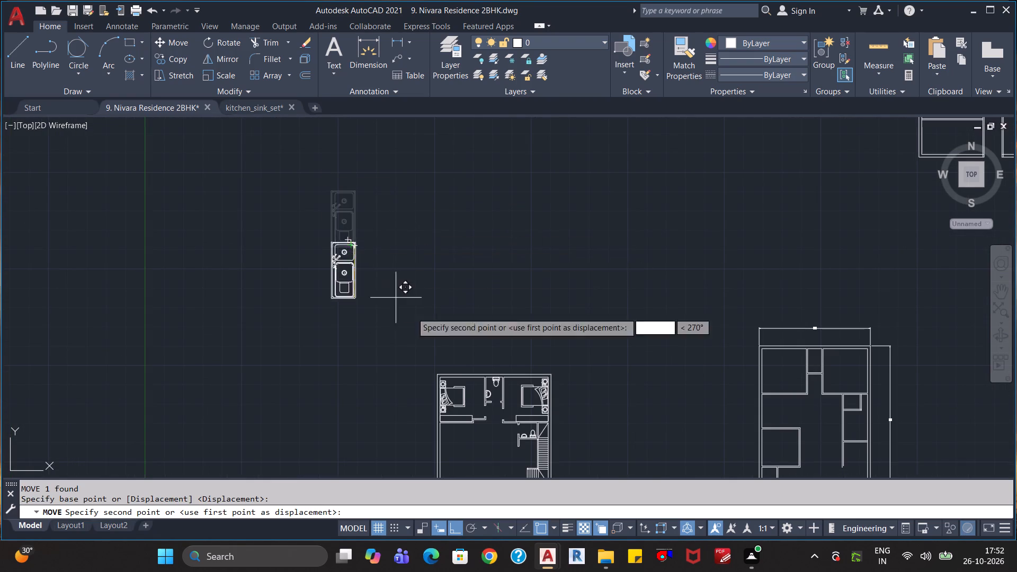
{"action": "scroll", "coordinate": [423, 328], "scroll_direction": "down", "scroll_amount": 1}
{"action": "scroll", "coordinate": [452, 407], "scroll_direction": "down", "scroll_amount": 1}
{"action": "middle_click_drag", "start_coordinate": [452, 407], "coordinate": [464, 326]}
{"action": "scroll", "coordinate": [462, 352], "scroll_direction": "up", "scroll_amount": 3}
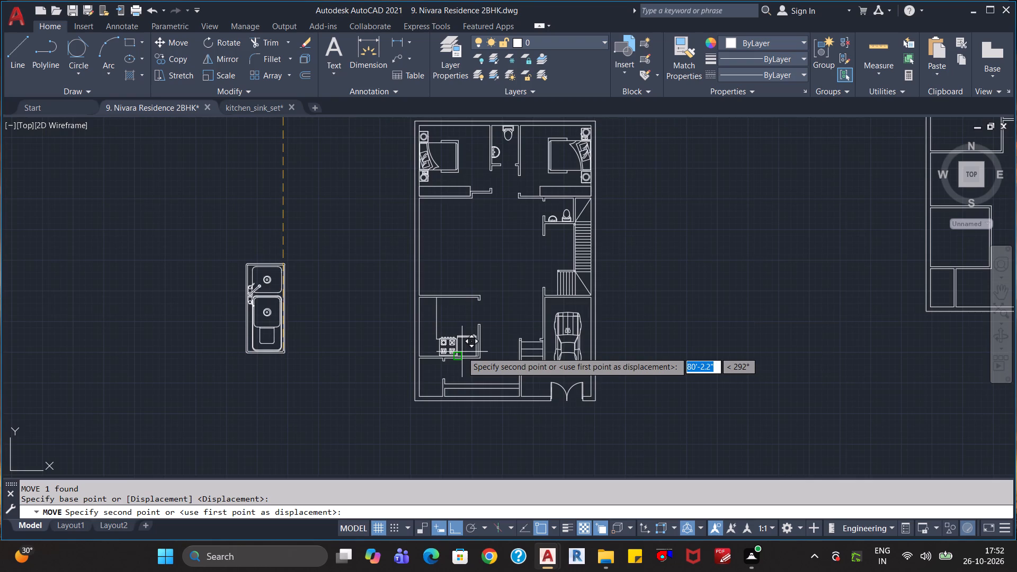
{"action": "scroll", "coordinate": [462, 352], "scroll_direction": "up", "scroll_amount": 2}
{"action": "scroll", "coordinate": [421, 349], "scroll_direction": "down", "scroll_amount": 1}
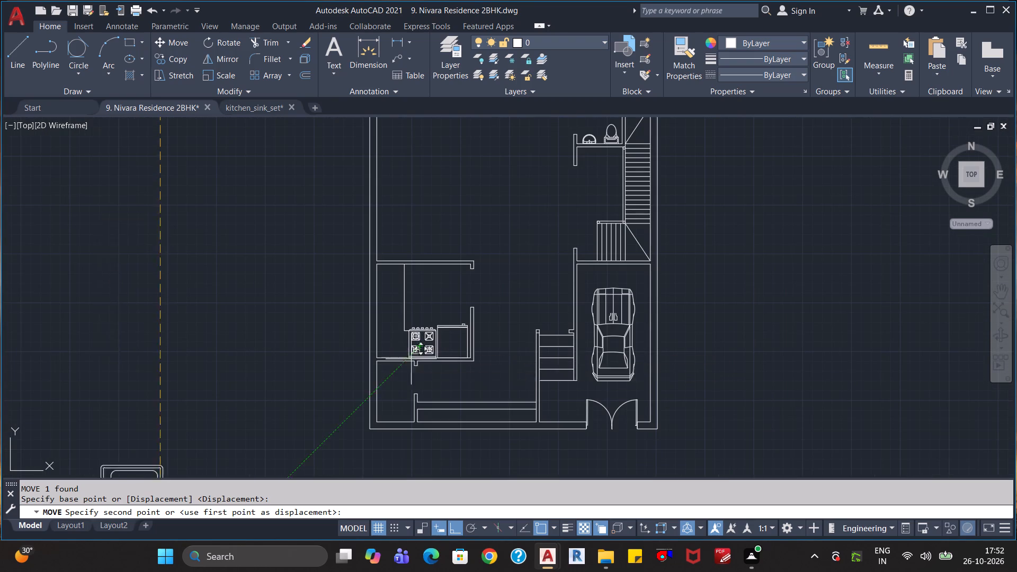
{"action": "left_click", "coordinate": [315, 348]}
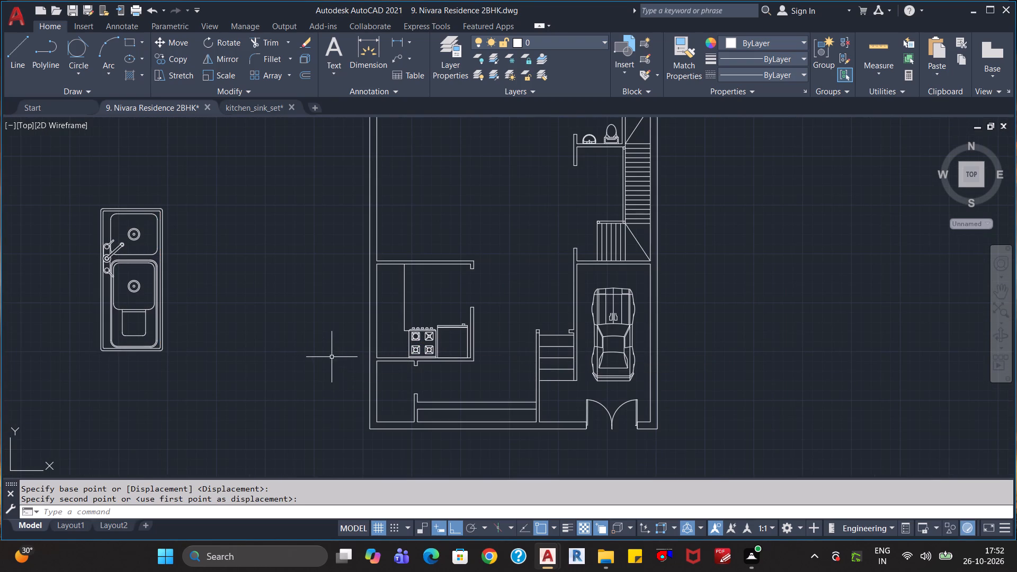
Scale the sink block down from its northwest corner to about two-thirds of its size.
{"action": "middle_click_drag", "start_coordinate": [332, 357], "coordinate": [458, 369]}
{"action": "left_click", "coordinate": [318, 370]}
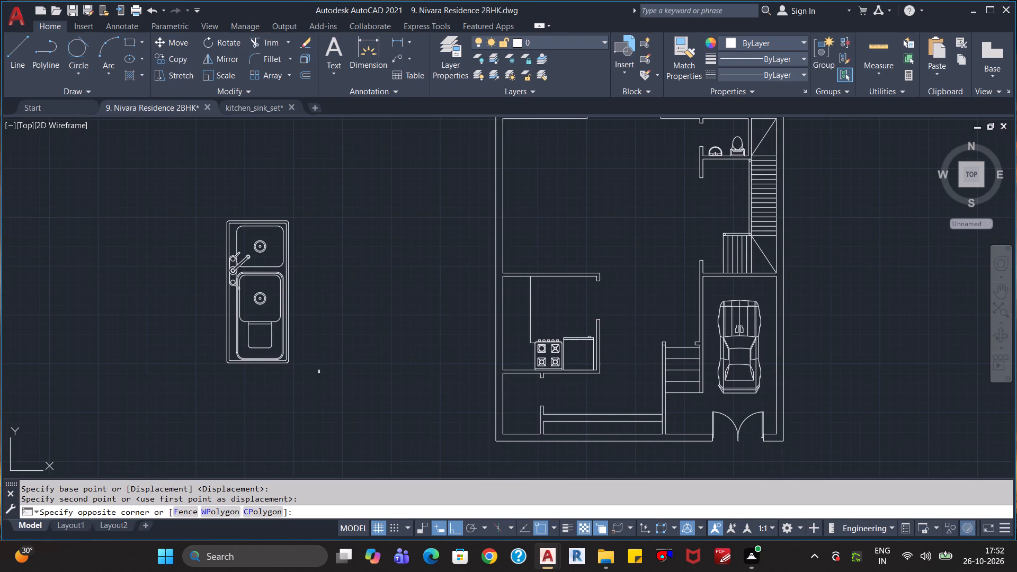
{"action": "left_click", "coordinate": [190, 189]}
{"action": "type", "text": "sc"}
{"action": "key", "text": "Return"}
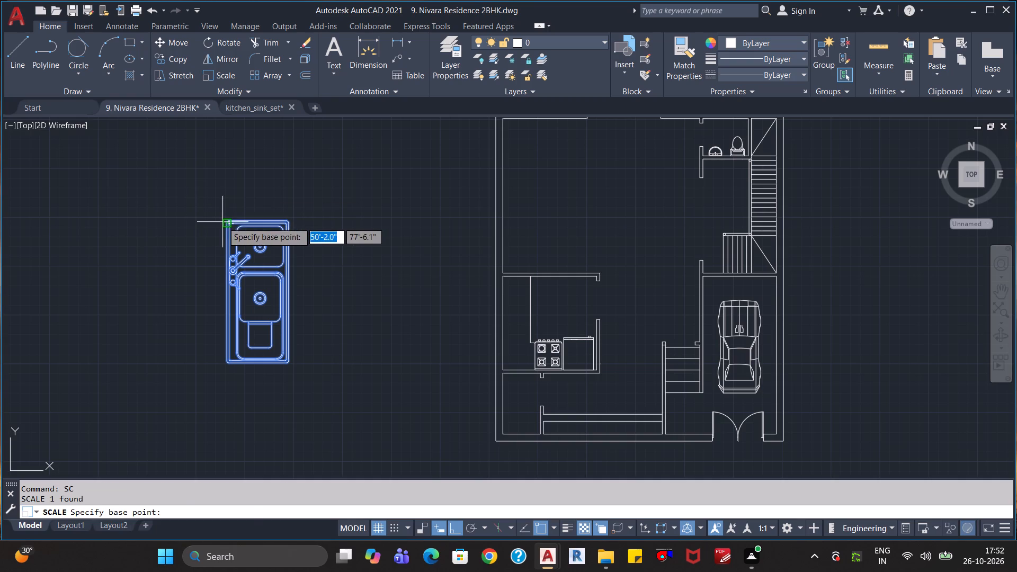
{"action": "left_click", "coordinate": [222, 222]}
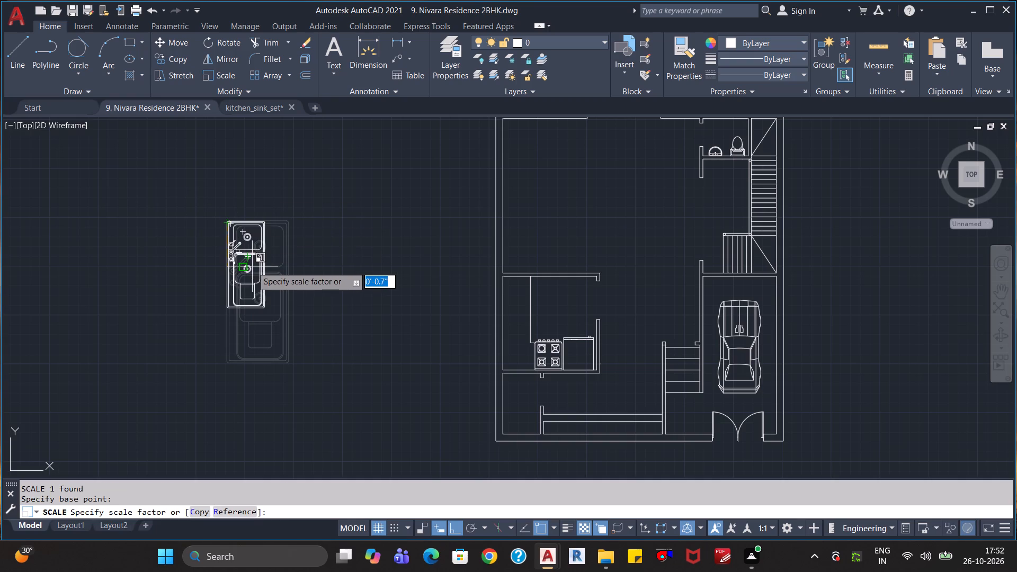
{"action": "left_click", "coordinate": [252, 266]}
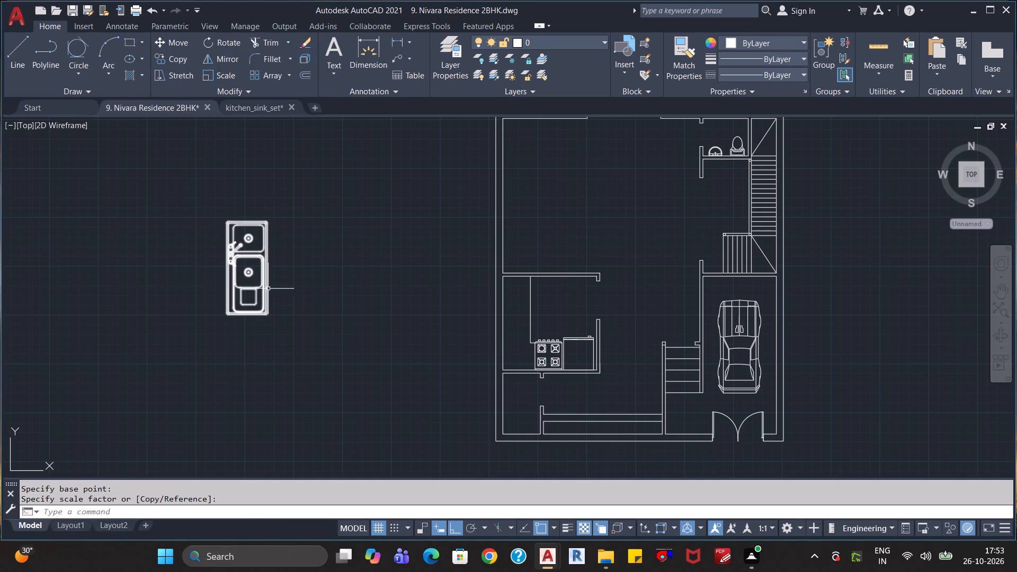
Scale the sink block down again from a base point near its northwest corner, to about three-quarters of its size.
{"action": "left_click", "coordinate": [306, 317]}
{"action": "left_click", "coordinate": [203, 182]}
{"action": "type", "text": "sc"}
{"action": "key", "text": "Return"}
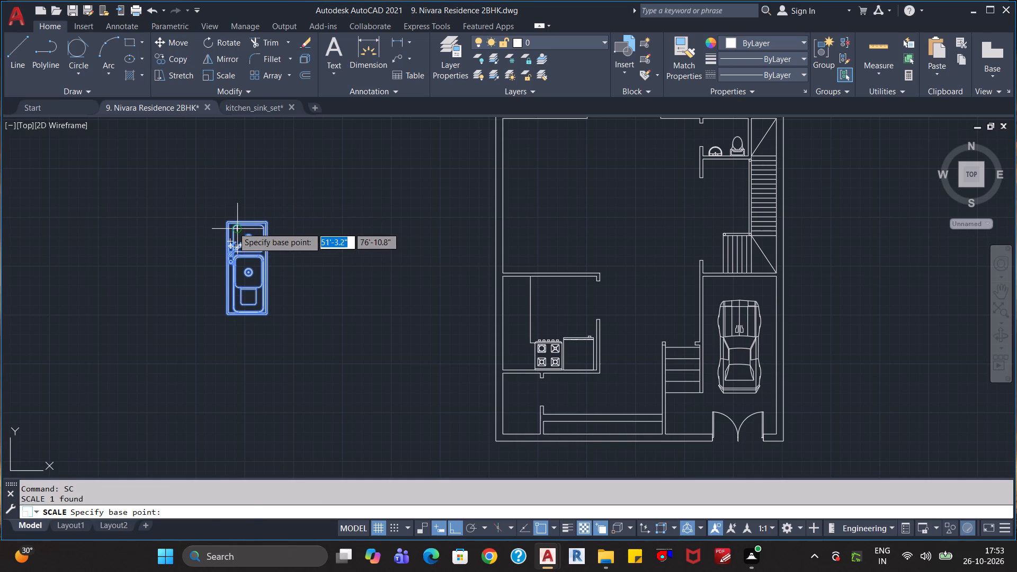
{"action": "left_click", "coordinate": [233, 227]}
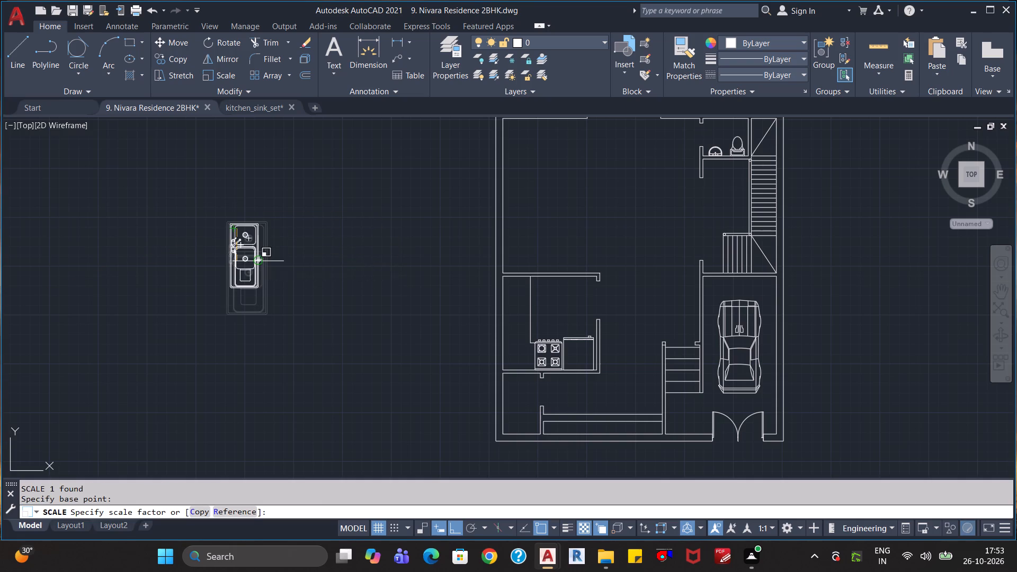
{"action": "scroll", "coordinate": [258, 264], "scroll_direction": "up", "scroll_amount": 1}
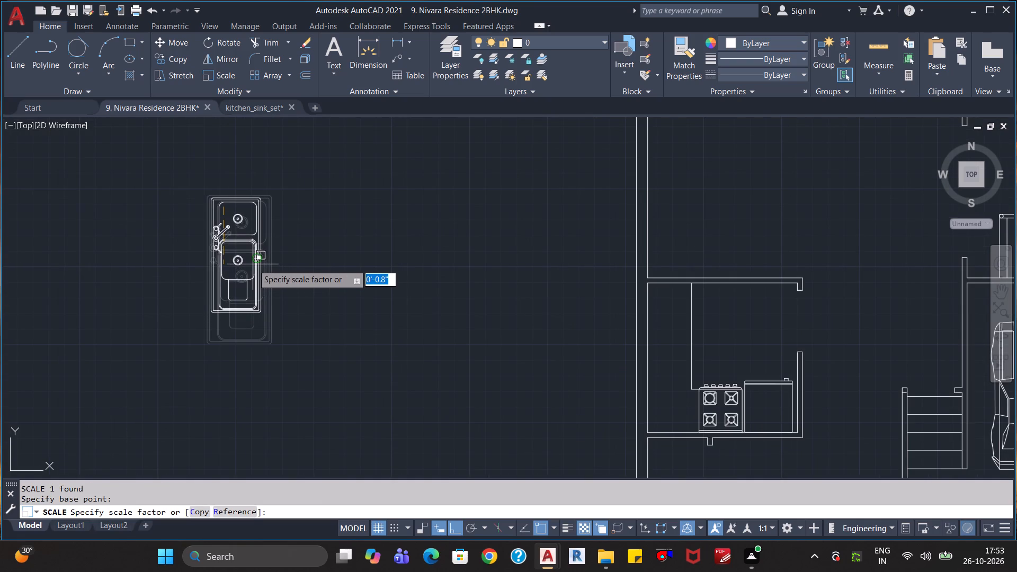
{"action": "left_click", "coordinate": [248, 259]}
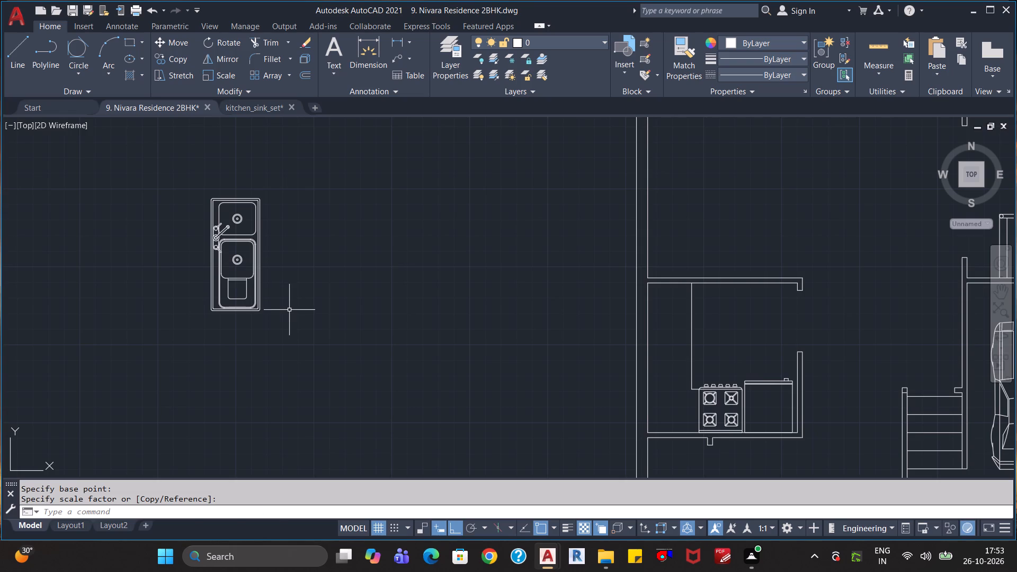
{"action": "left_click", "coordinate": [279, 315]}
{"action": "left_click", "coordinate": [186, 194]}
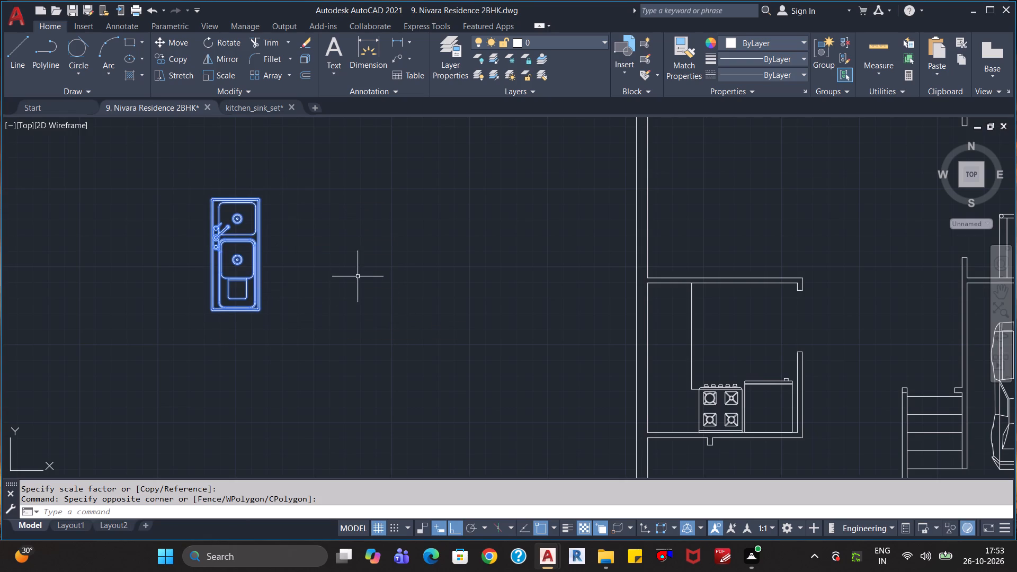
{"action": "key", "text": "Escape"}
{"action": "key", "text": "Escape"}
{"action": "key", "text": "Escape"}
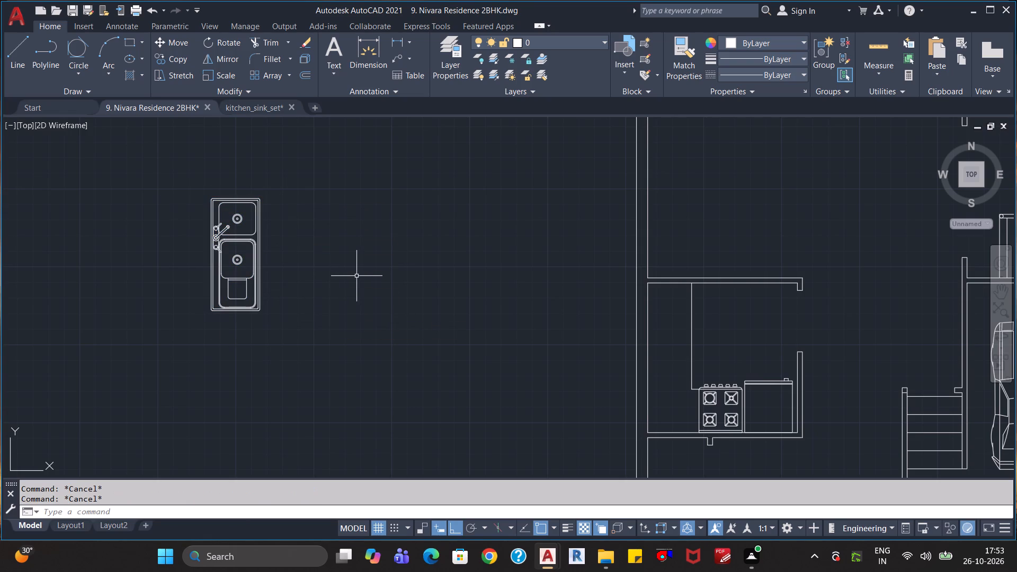
Draw a horizontal line across the kitchen's northern part, from just outside the west wall to beyond the counter edge.
{"action": "key", "text": "l"}
{"action": "key", "text": "Return"}
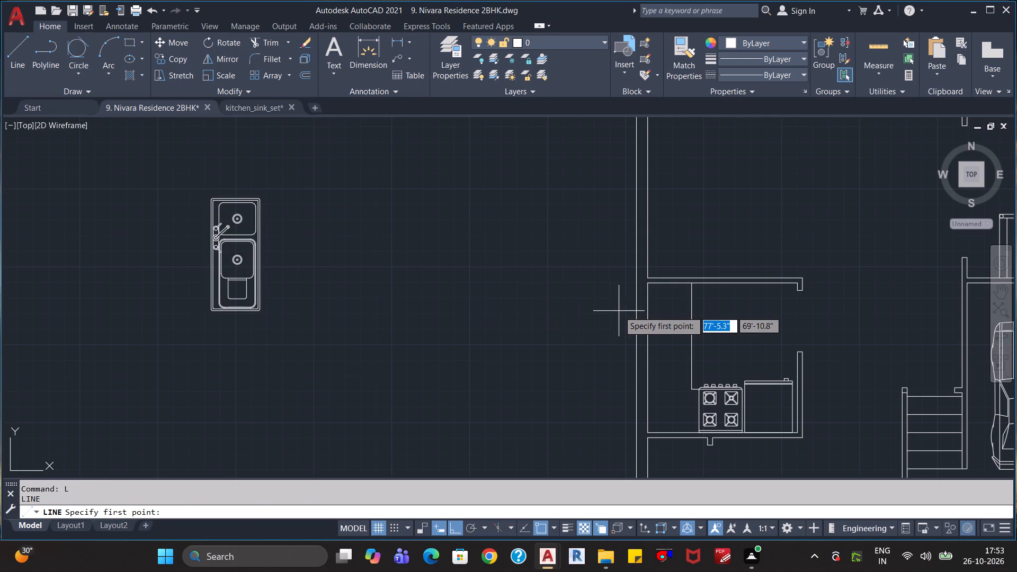
{"action": "left_click", "coordinate": [616, 308]}
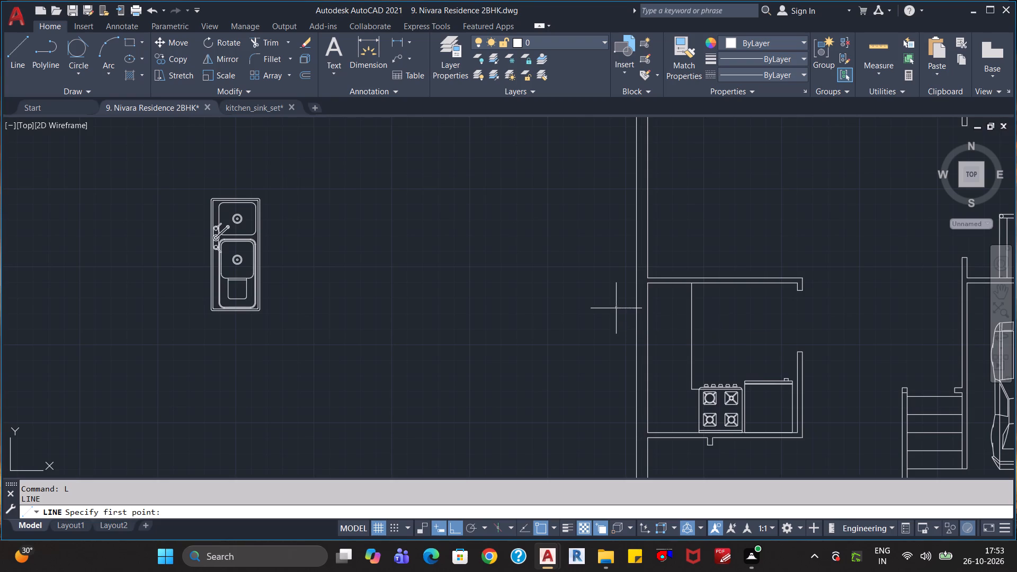
{"action": "left_click", "coordinate": [739, 323]}
{"action": "key", "text": "Escape"}
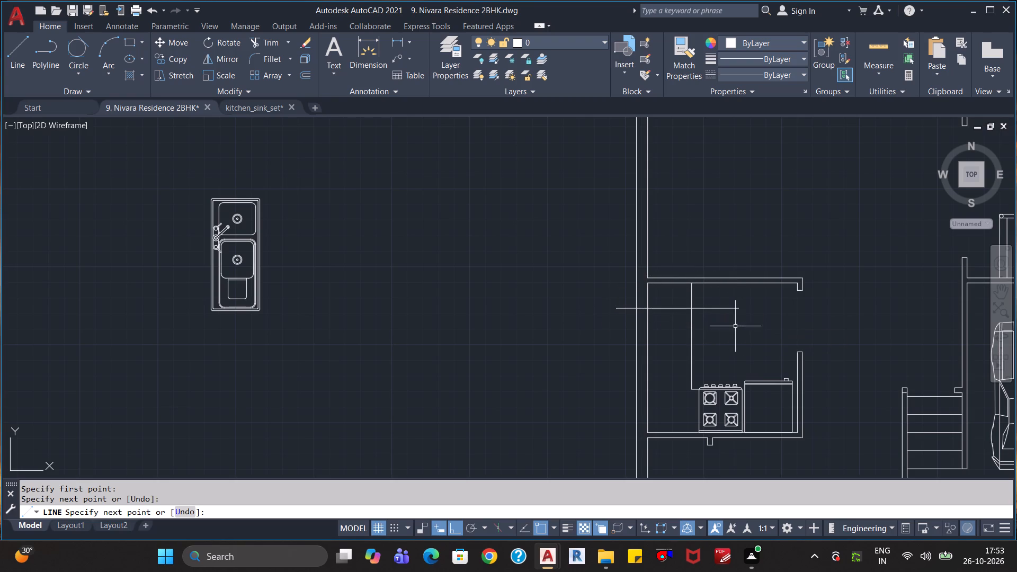
{"action": "key", "text": "Escape"}
{"action": "key", "text": "Escape"}
Move the sink block from its northwest corner into the kitchen, against the west wall's inner face with its top near the horizontal line.
{"action": "left_click", "coordinate": [228, 205]}
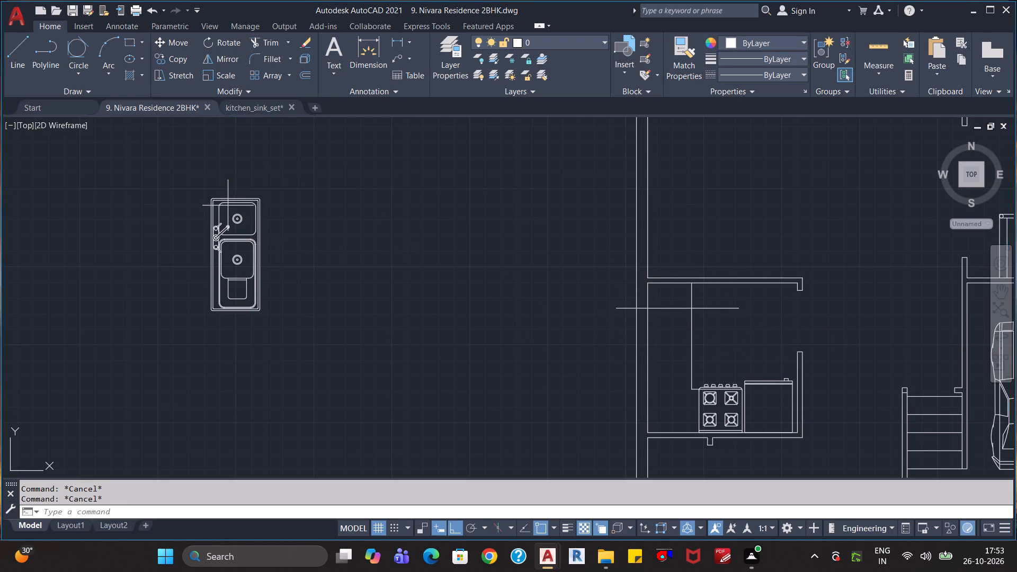
{"action": "left_click", "coordinate": [229, 194]}
{"action": "left_click", "coordinate": [226, 199]}
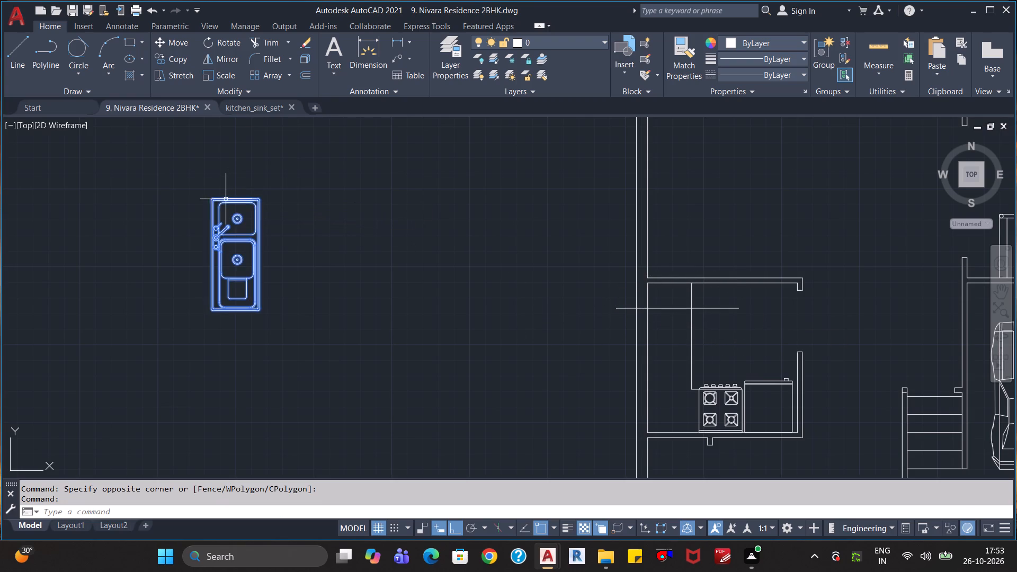
{"action": "key", "text": "m"}
{"action": "key", "text": "Return"}
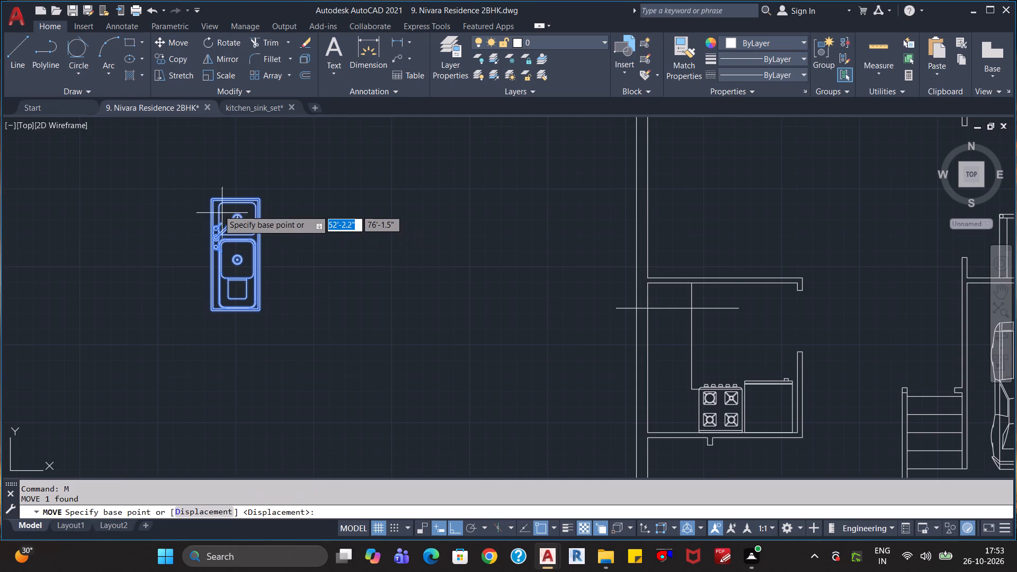
{"action": "scroll", "coordinate": [215, 205], "scroll_direction": "up", "scroll_amount": 3}
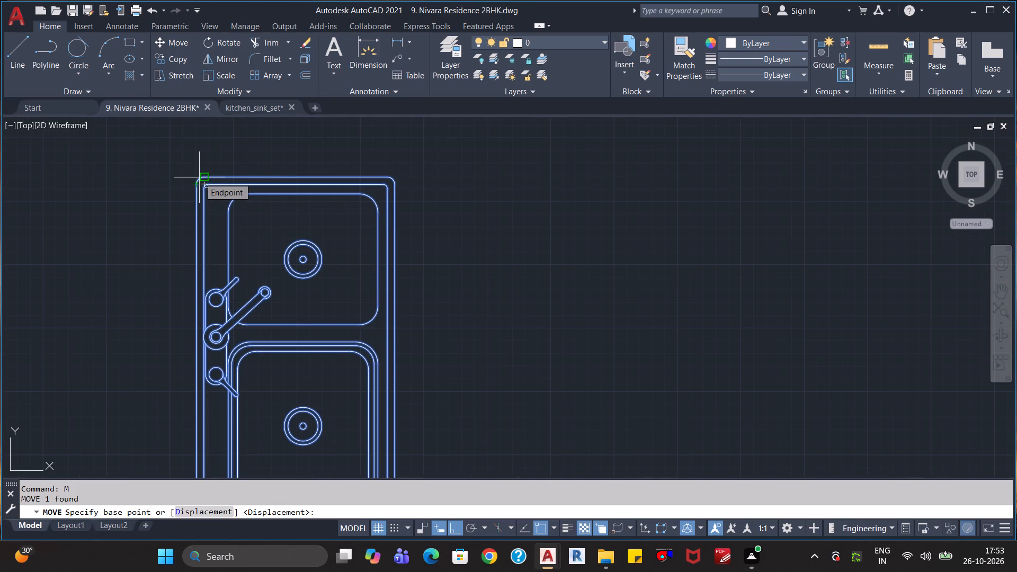
{"action": "left_click", "coordinate": [195, 184]}
{"action": "scroll", "coordinate": [464, 275], "scroll_direction": "down", "scroll_amount": 3}
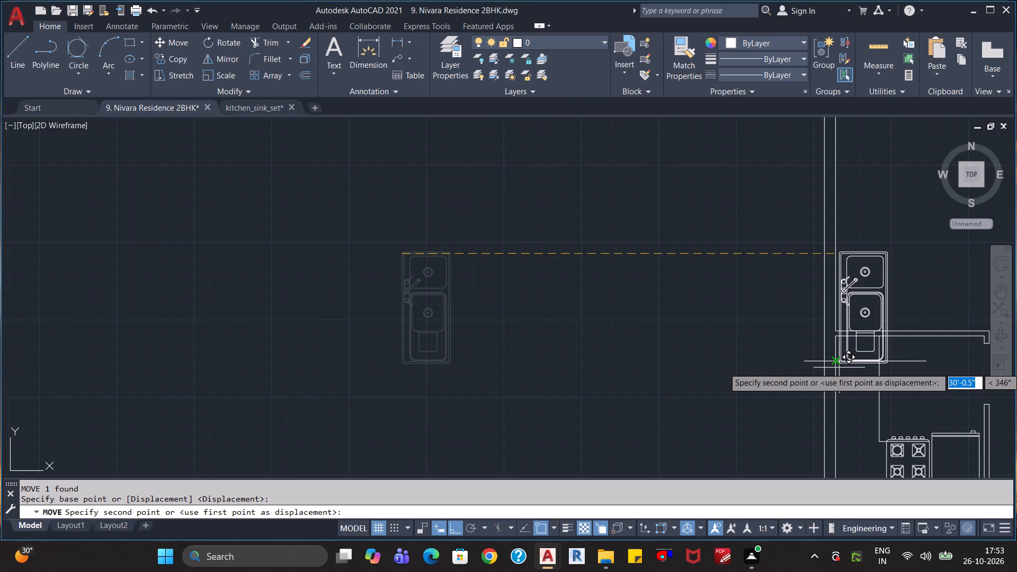
{"action": "scroll", "coordinate": [840, 368], "scroll_direction": "up", "scroll_amount": 3}
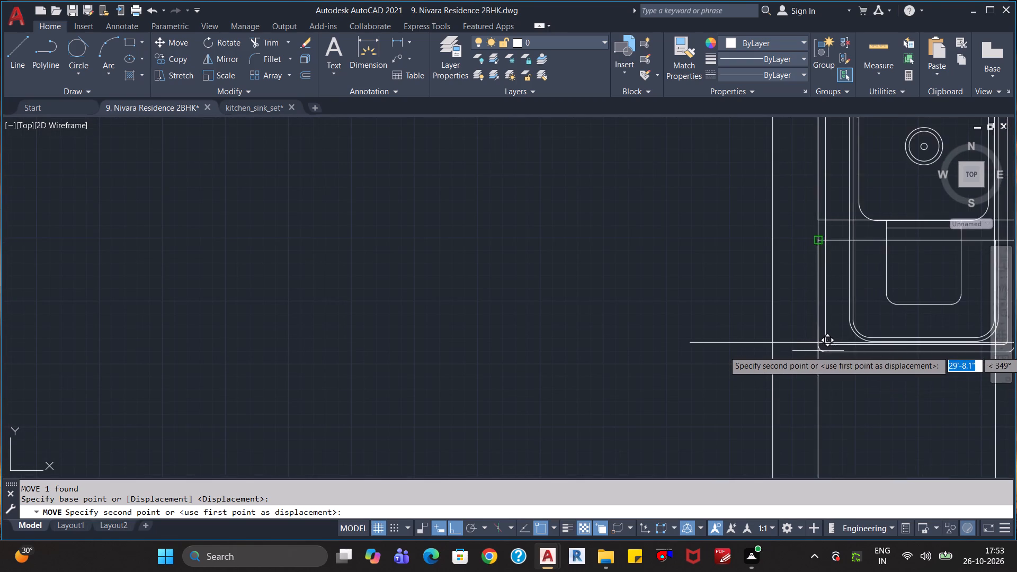
{"action": "scroll", "coordinate": [857, 374], "scroll_direction": "down", "scroll_amount": 3}
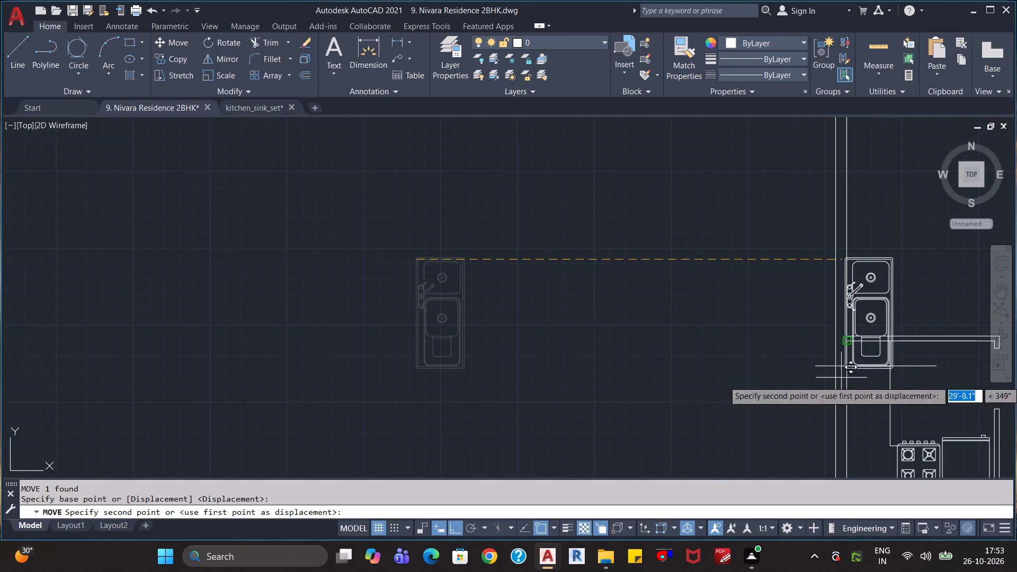
{"action": "left_click", "coordinate": [849, 370]}
{"action": "scroll", "coordinate": [854, 383], "scroll_direction": "down", "scroll_amount": 1}
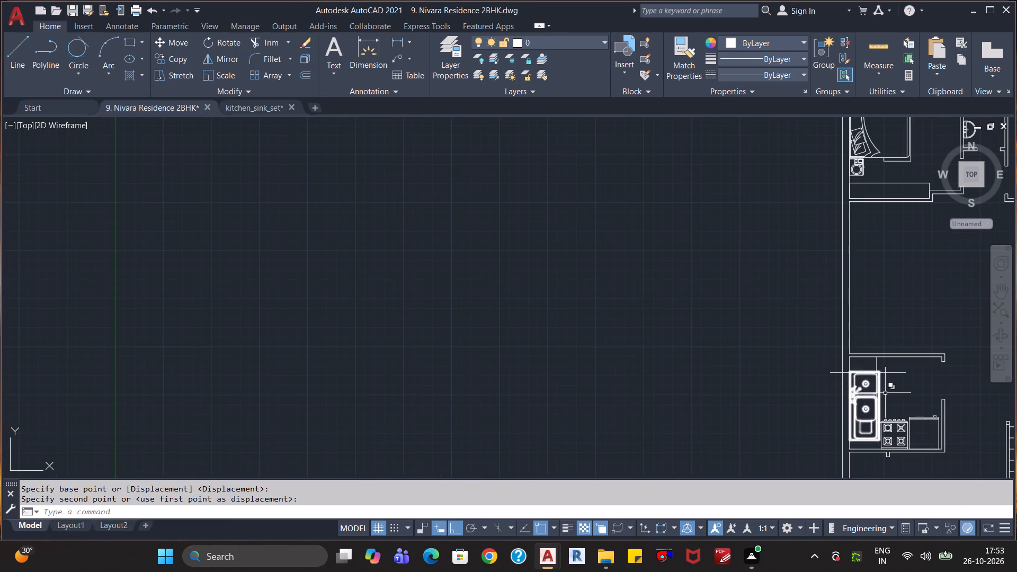
{"action": "key", "text": "Escape"}
{"action": "key", "text": "Escape"}
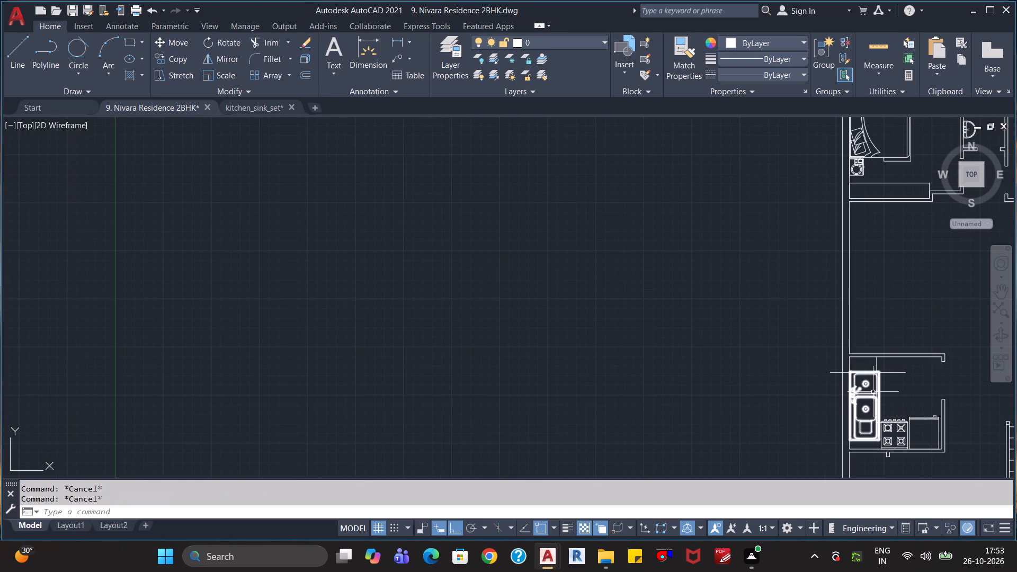
Scale the sink block down from a base point inside it to about 60% of its size, so it fits the counter width.
{"action": "left_click", "coordinate": [873, 392]}
{"action": "key", "text": "s"}
{"action": "key", "text": "c"}
{"action": "key", "text": "Return"}
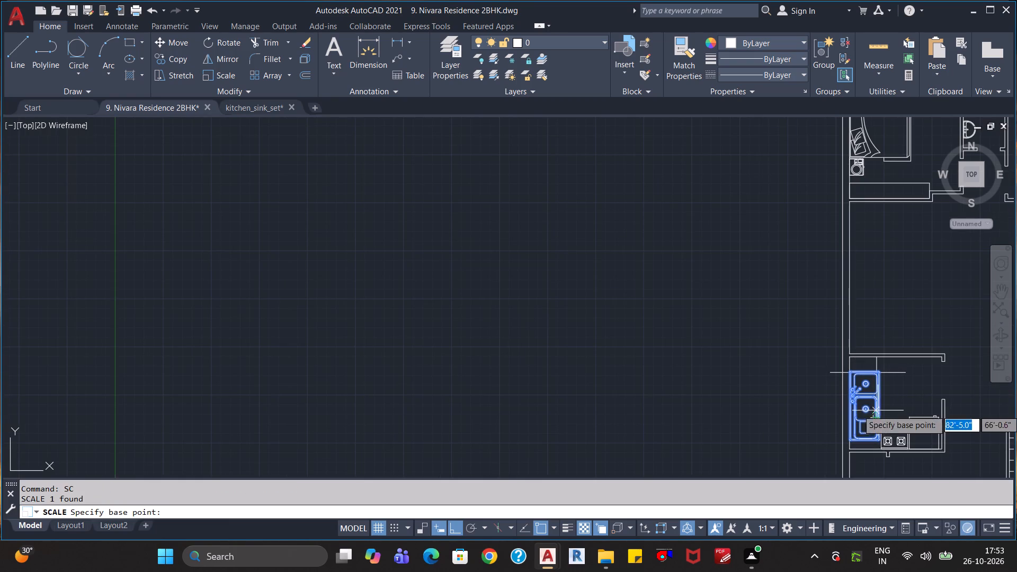
{"action": "left_click", "coordinate": [869, 392]}
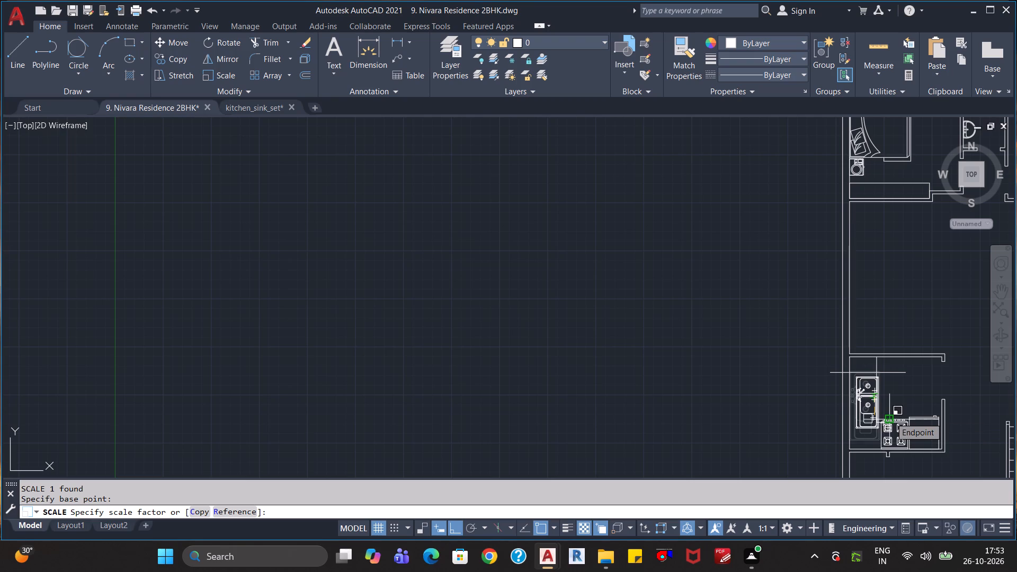
{"action": "middle_click_drag", "start_coordinate": [890, 417], "coordinate": [798, 369]}
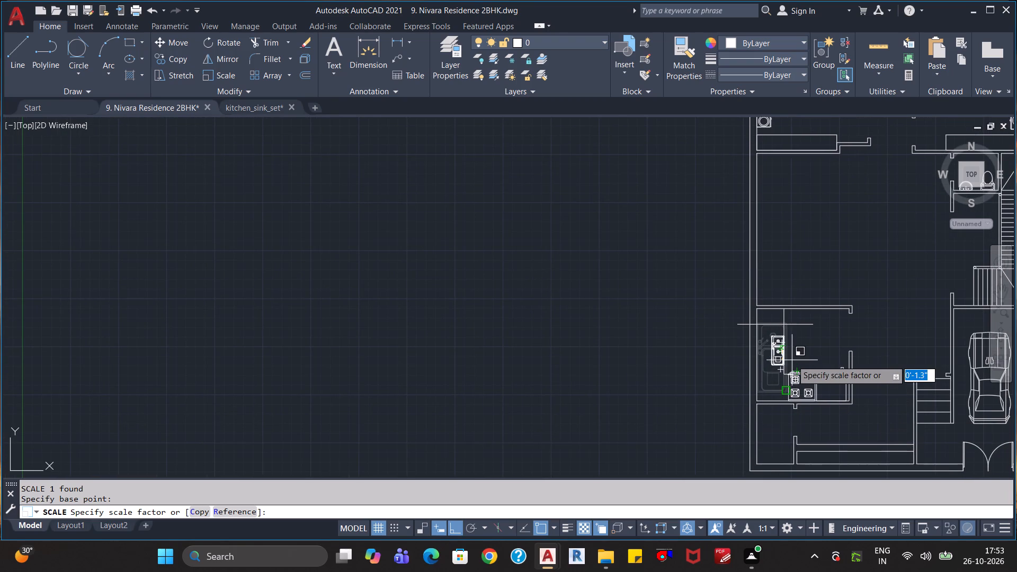
{"action": "scroll", "coordinate": [792, 360], "scroll_direction": "up", "scroll_amount": 3}
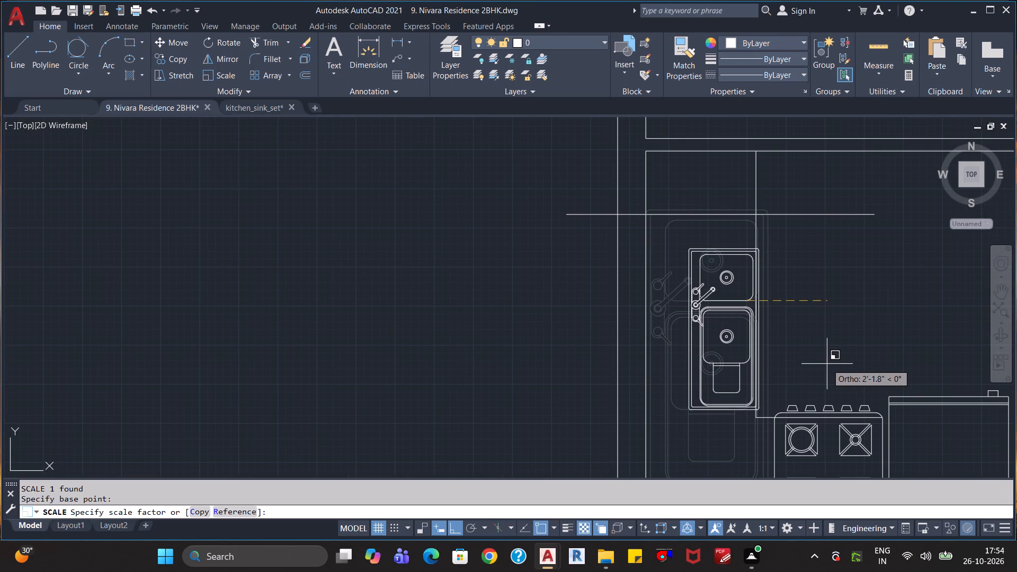
{"action": "left_click", "coordinate": [828, 363]}
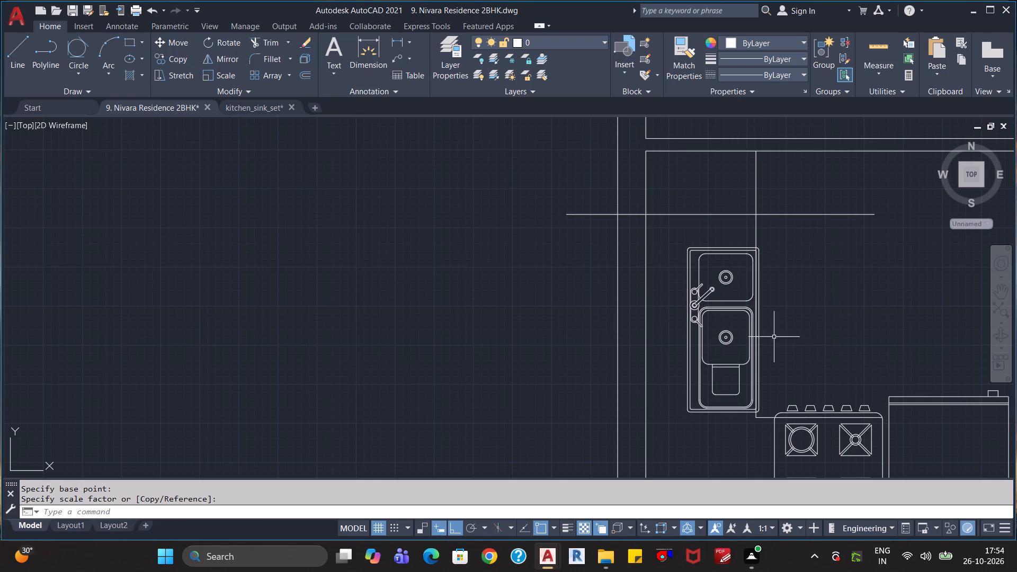
Move the sink block about 7 inches west so it sits between the west wall and the counter edge.
{"action": "left_click", "coordinate": [689, 264]}
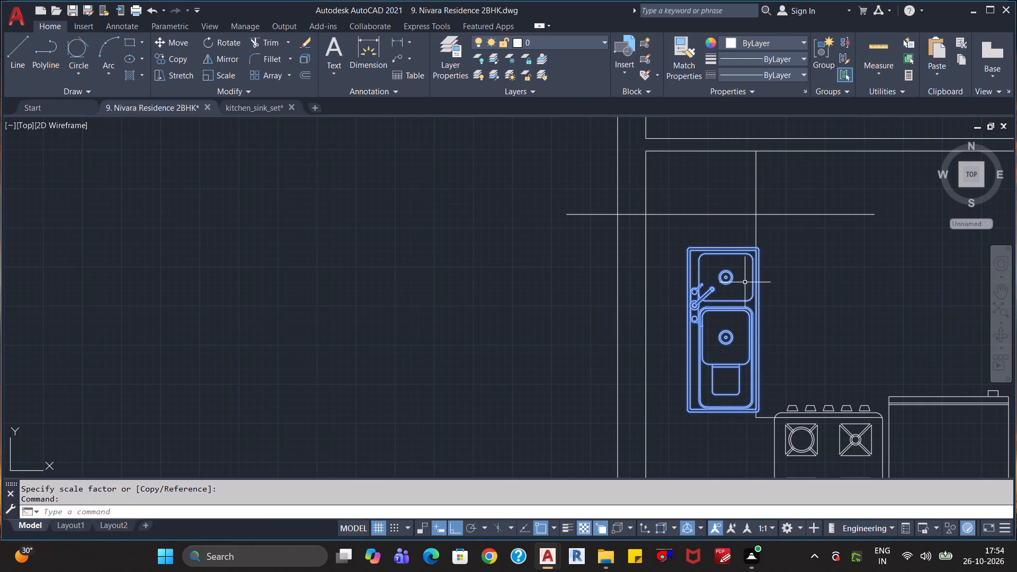
{"action": "key", "text": "m"}
{"action": "key", "text": "Return"}
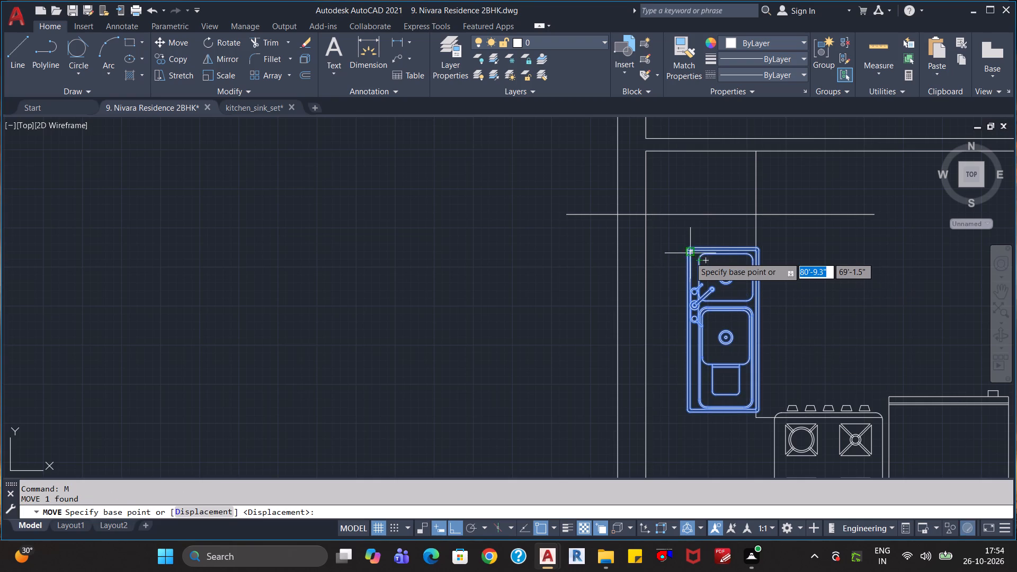
{"action": "left_click", "coordinate": [690, 257]}
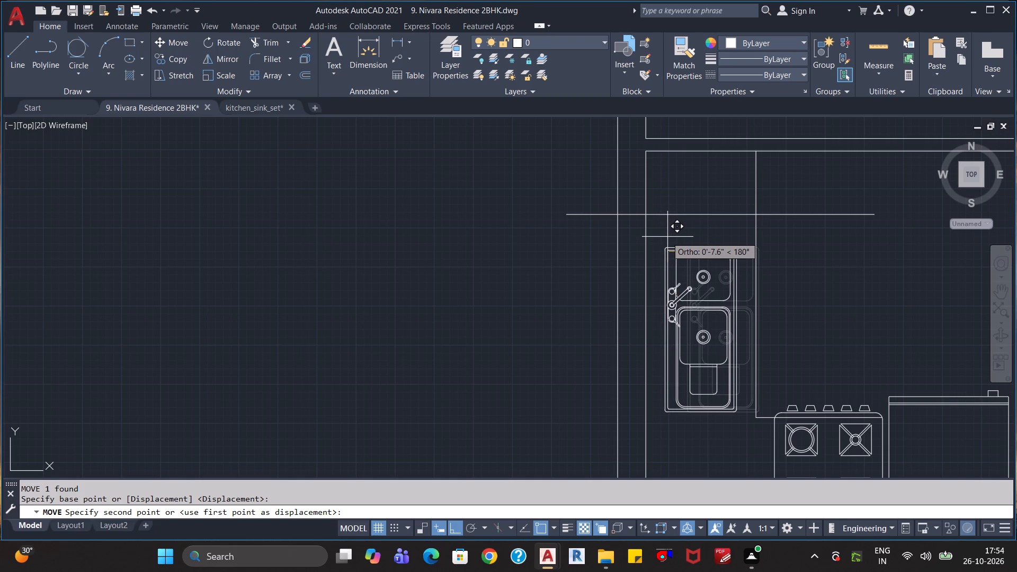
{"action": "left_click", "coordinate": [670, 237]}
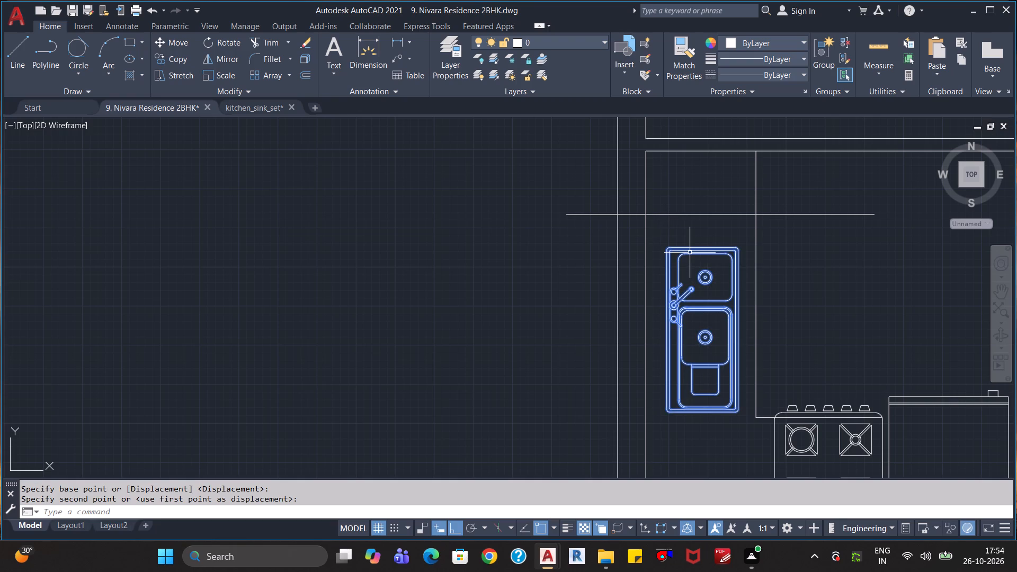
Scale the sink block up from a point near its north edge to about 1.25 times its size.
{"action": "left_click", "coordinate": [690, 253]}
{"action": "type", "text": "sc"}
{"action": "key", "text": "Return"}
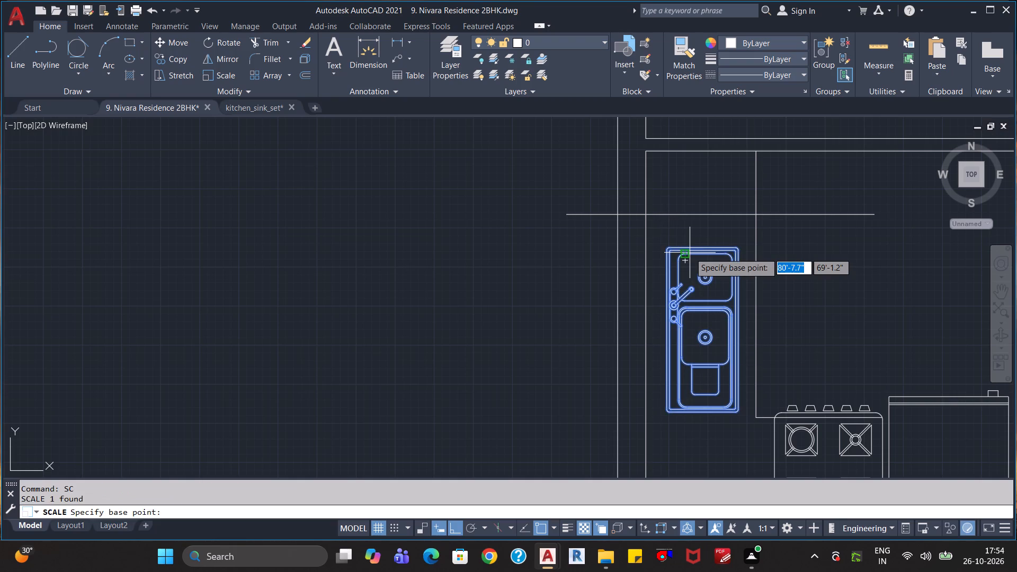
{"action": "left_click", "coordinate": [690, 253]}
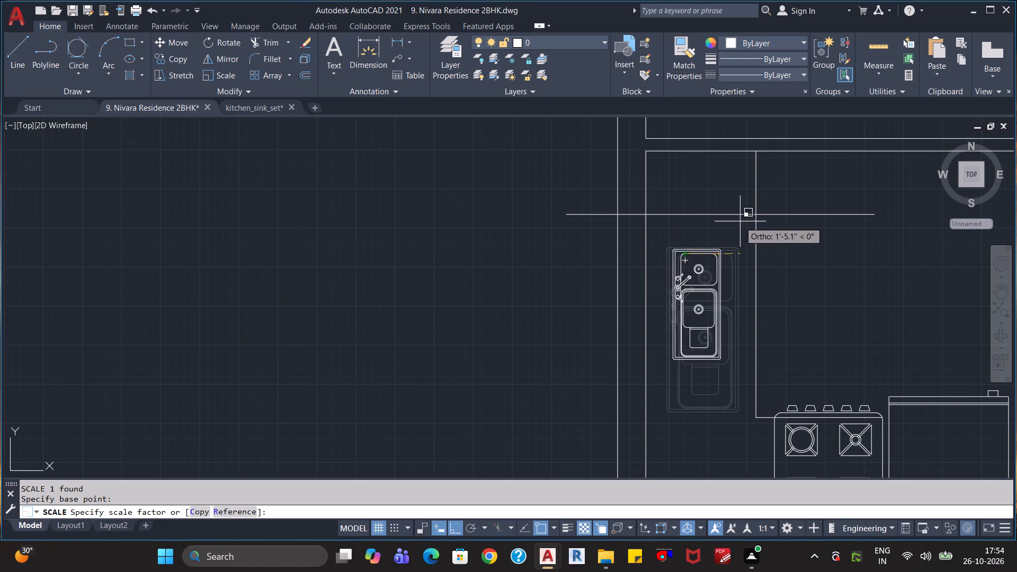
{"action": "left_click", "coordinate": [788, 223]}
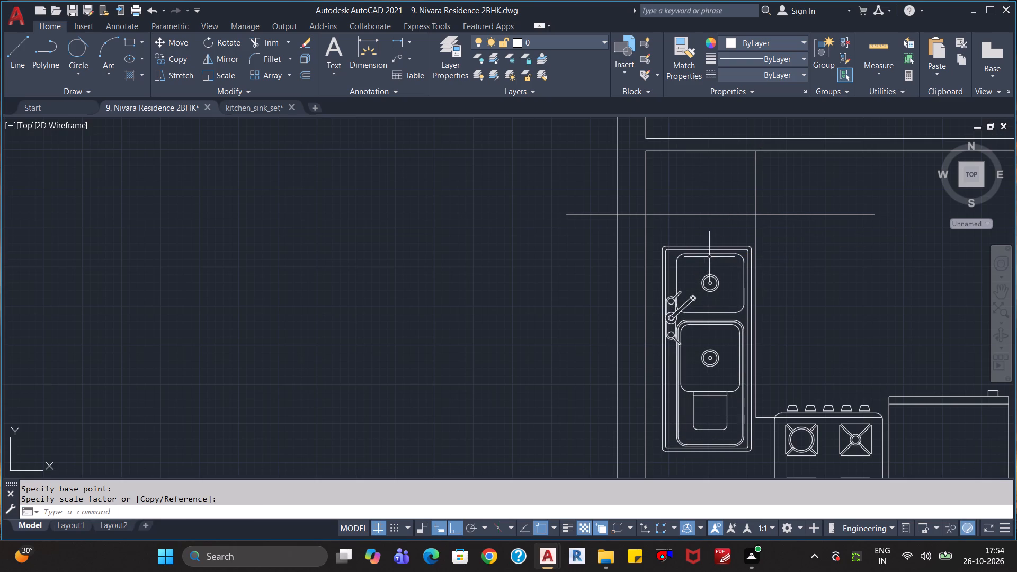
Move the sink block about 7 inches north along the counter.
{"action": "left_click", "coordinate": [701, 251]}
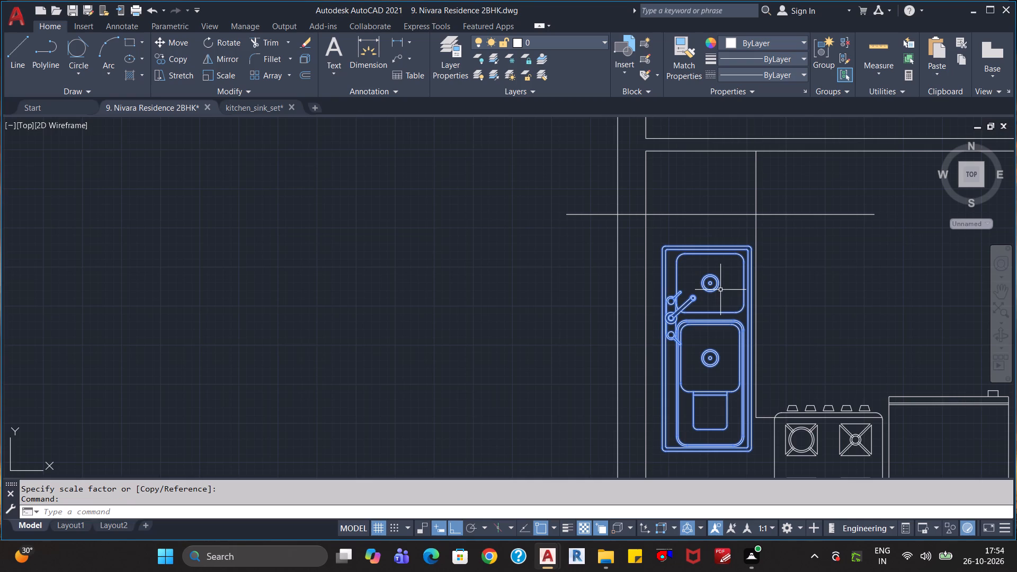
{"action": "key", "text": "m"}
{"action": "key", "text": "Return"}
{"action": "left_click", "coordinate": [710, 286]}
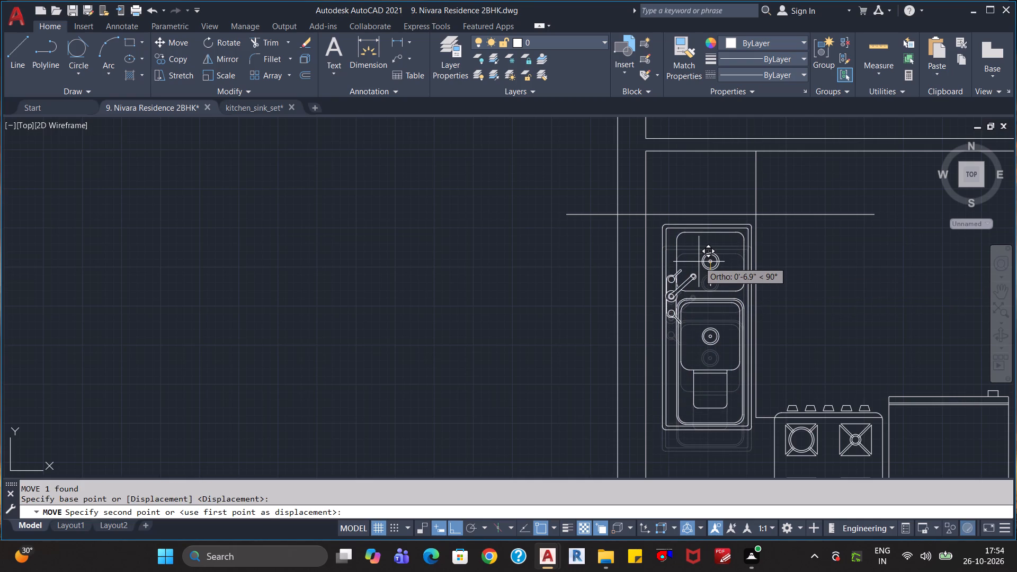
{"action": "left_click", "coordinate": [699, 262]}
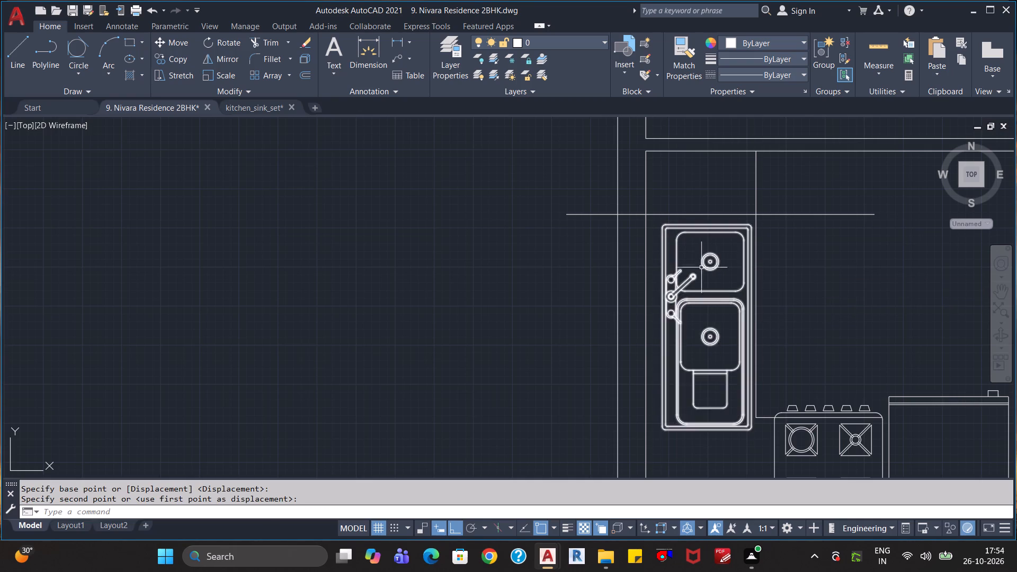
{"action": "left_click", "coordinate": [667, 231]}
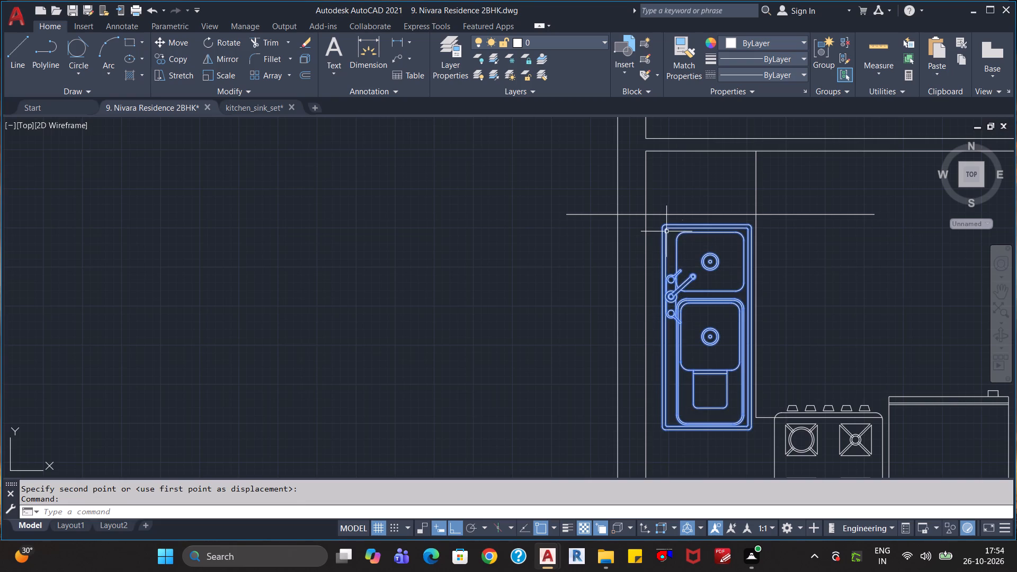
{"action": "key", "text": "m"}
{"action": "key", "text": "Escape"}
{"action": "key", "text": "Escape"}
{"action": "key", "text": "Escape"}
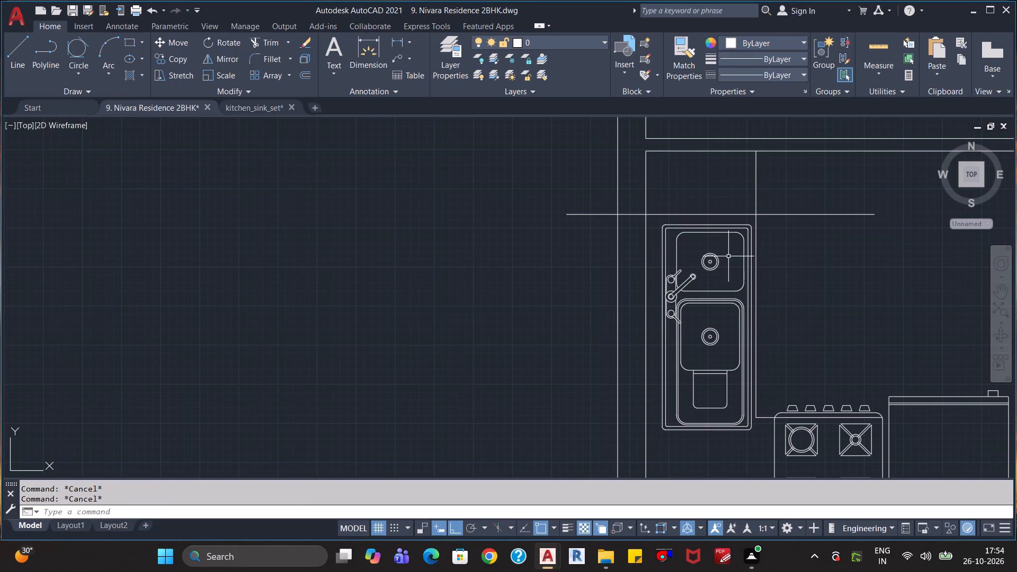
Draw a vertical line between the west wall and the sink, from north of the horizontal line to just south of the sink.
{"action": "key", "text": "l"}
{"action": "key", "text": "Return"}
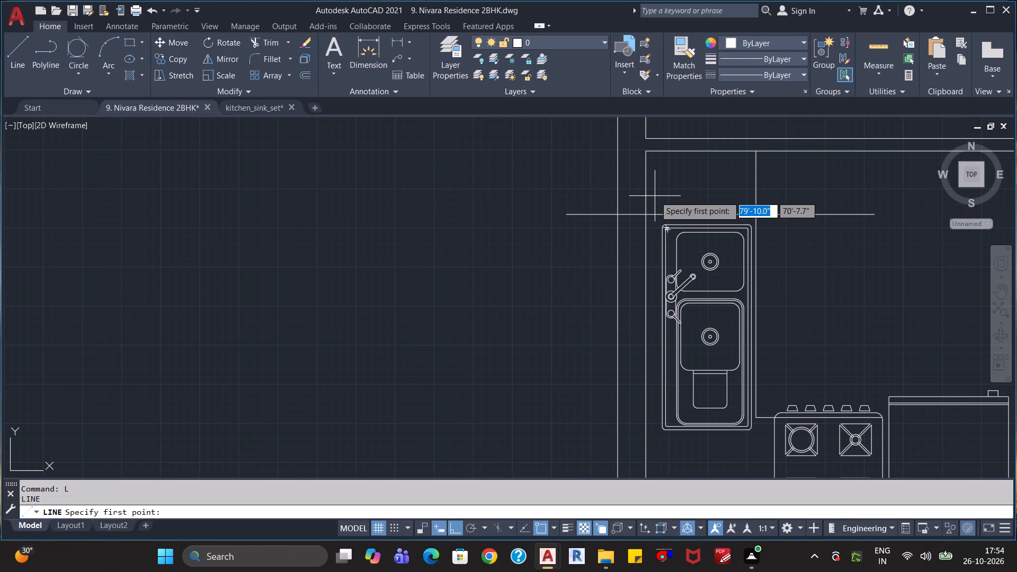
{"action": "left_click", "coordinate": [654, 195]}
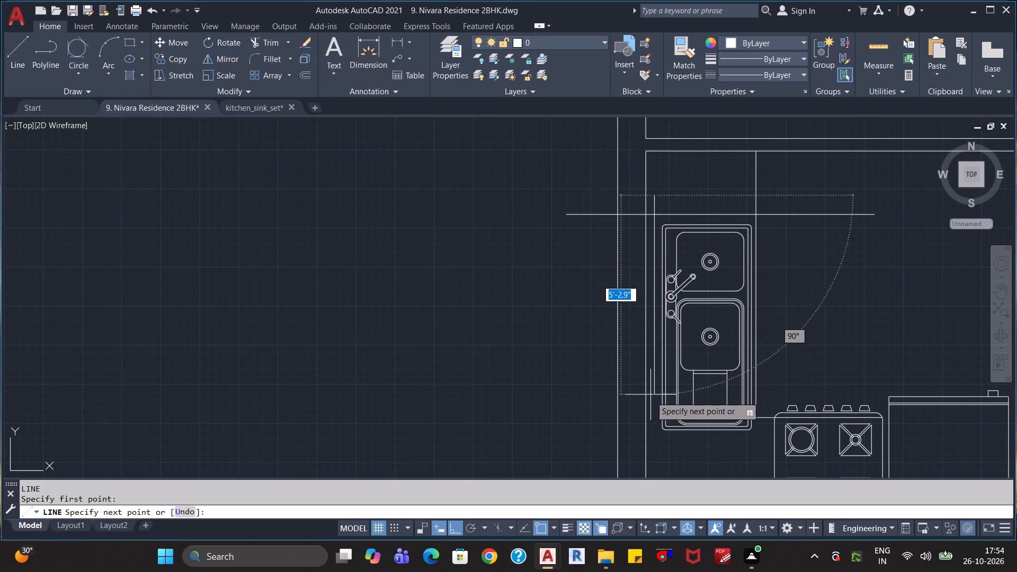
{"action": "left_click", "coordinate": [656, 448]}
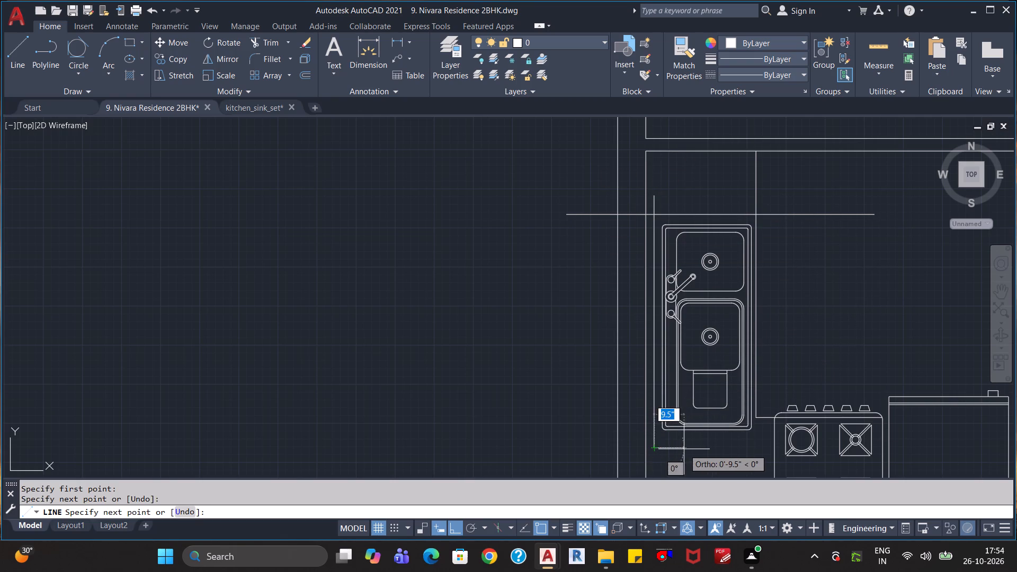
{"action": "key", "text": "Escape"}
{"action": "key", "text": "Escape"}
{"action": "key", "text": "Escape"}
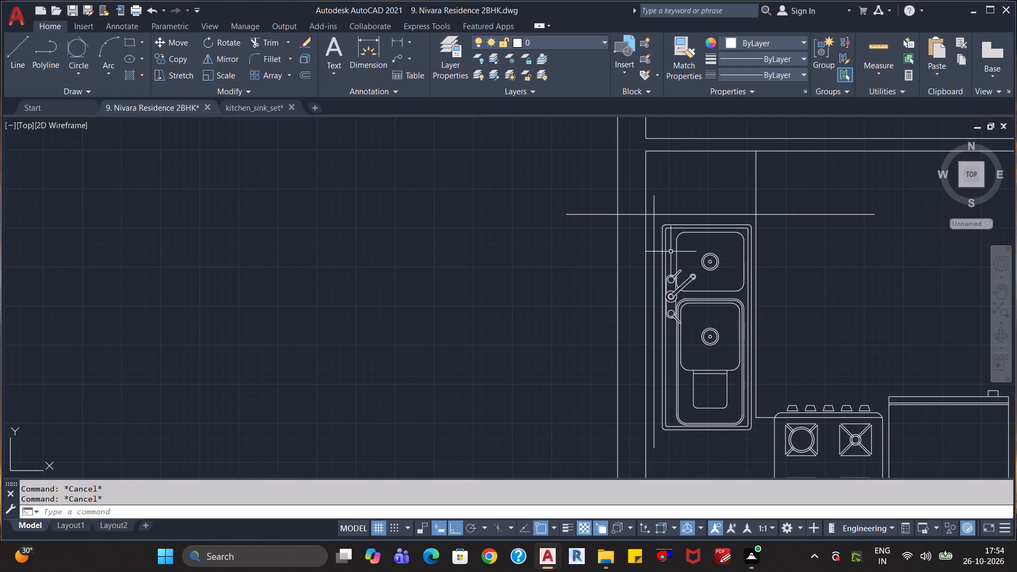
Move the sink block from the north end of its outer west edge to the intersection of the two guide lines.
{"action": "left_click", "coordinate": [665, 251]}
{"action": "key", "text": "m"}
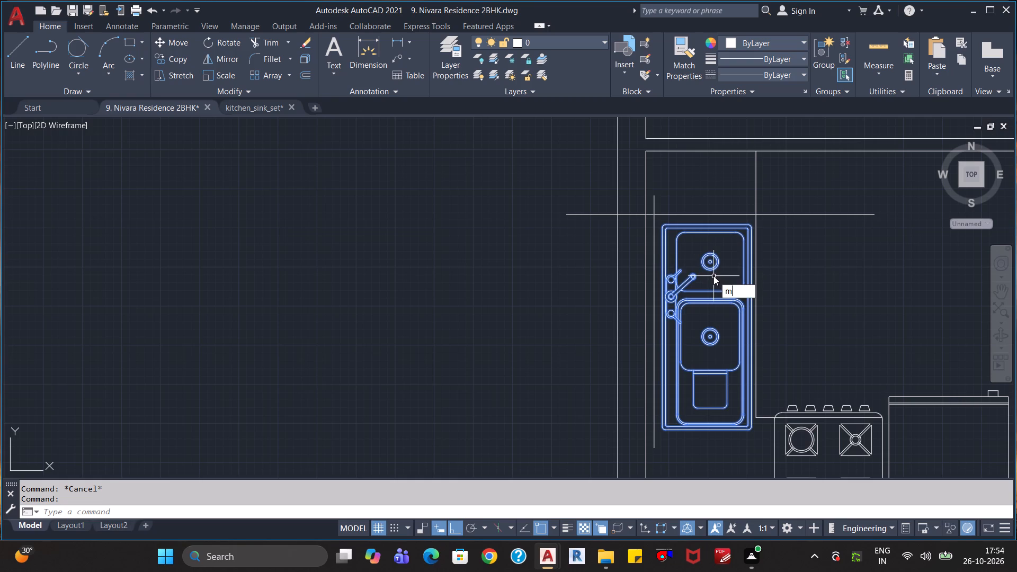
{"action": "key", "text": "Return"}
{"action": "scroll", "coordinate": [670, 249], "scroll_direction": "up", "scroll_amount": 3}
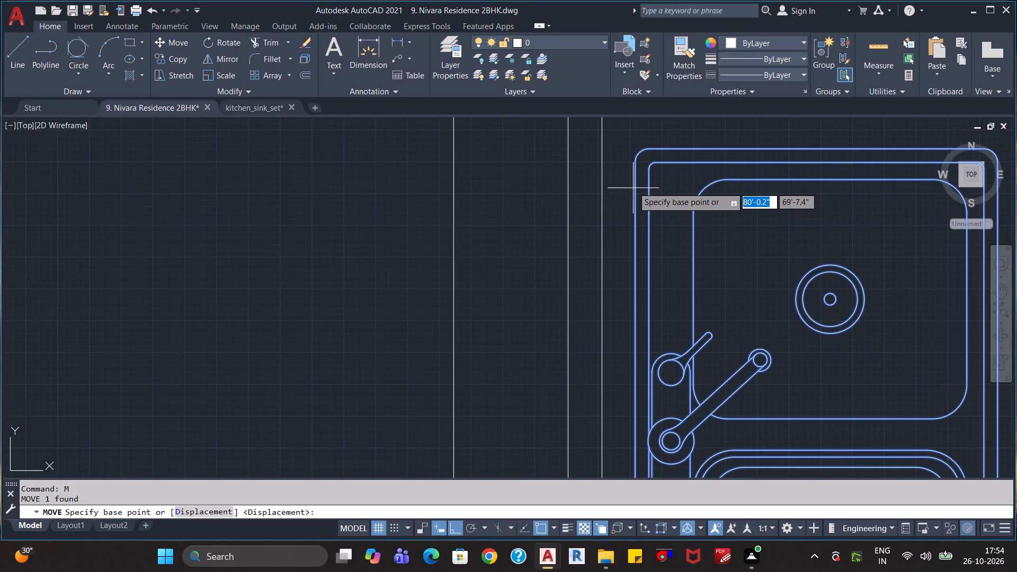
{"action": "left_click", "coordinate": [636, 165]}
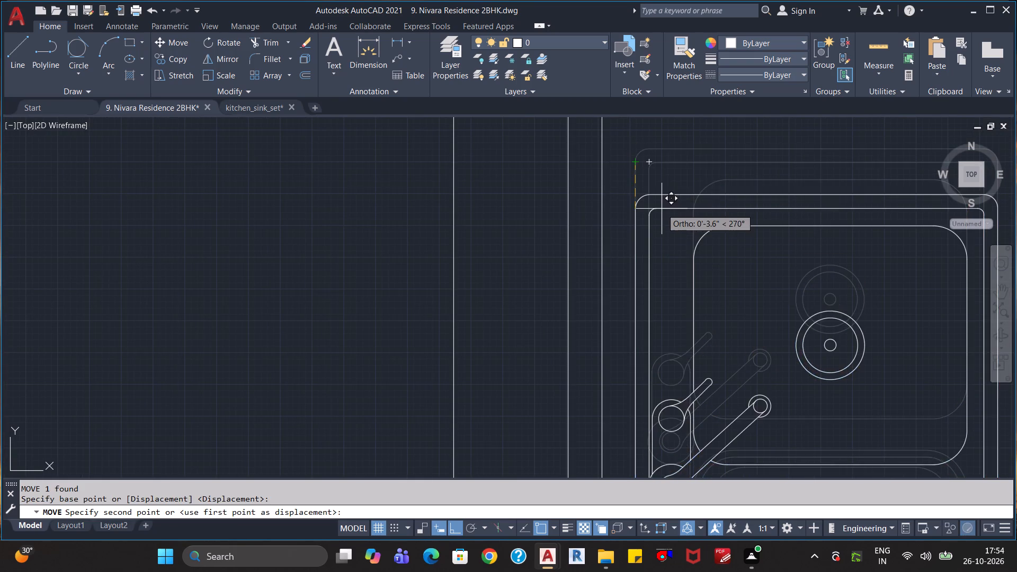
{"action": "middle_click_drag", "start_coordinate": [662, 212], "coordinate": [676, 337]}
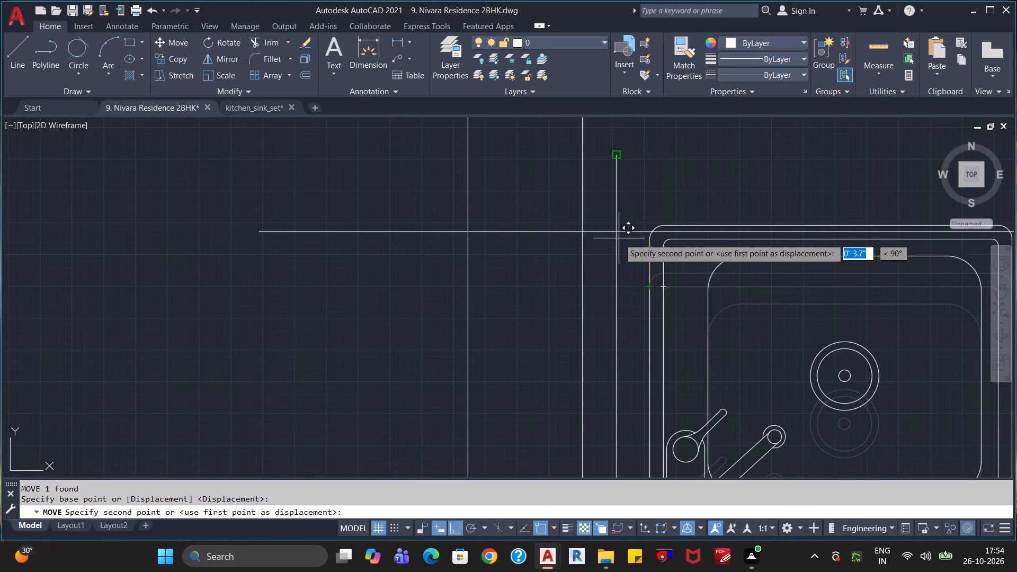
{"action": "left_click", "coordinate": [619, 233]}
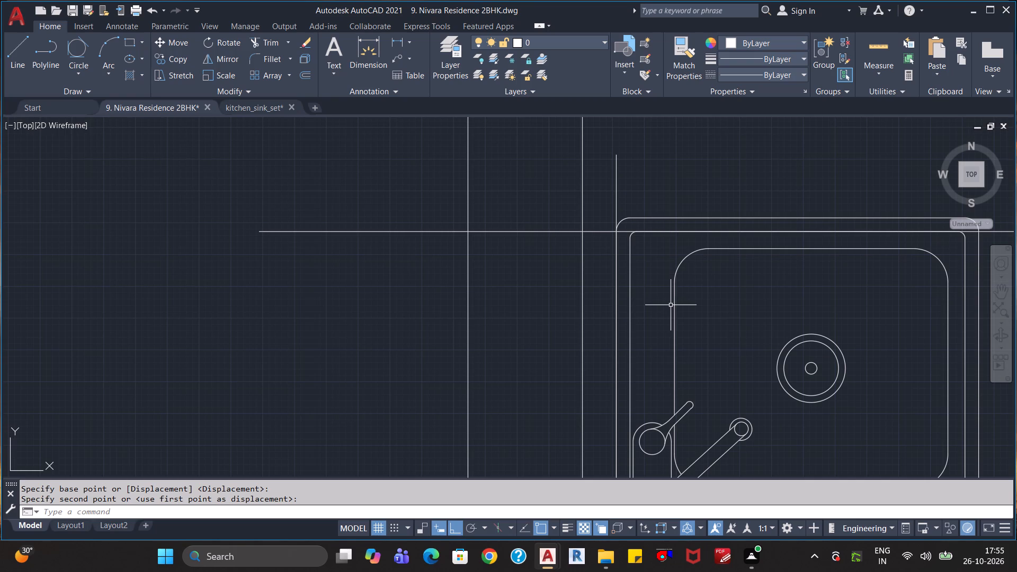
{"action": "key", "text": "Escape"}
{"action": "key", "text": "Escape"}
{"action": "key", "text": "Escape"}
Erase the vertical and horizontal guide lines around the sink.
{"action": "scroll", "coordinate": [671, 305], "scroll_direction": "down", "scroll_amount": 1}
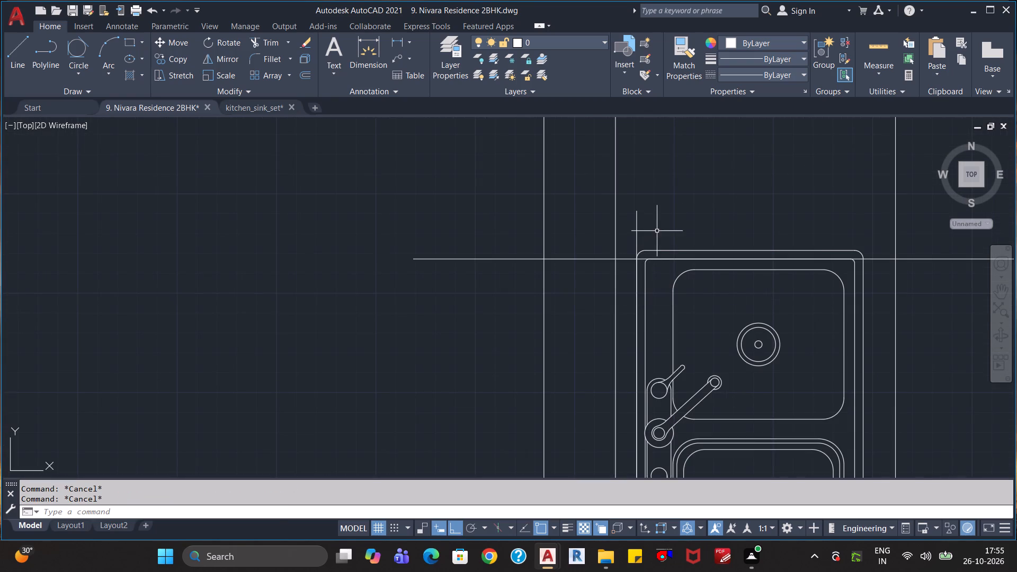
{"action": "left_click", "coordinate": [657, 231]}
{"action": "left_click", "coordinate": [630, 242]}
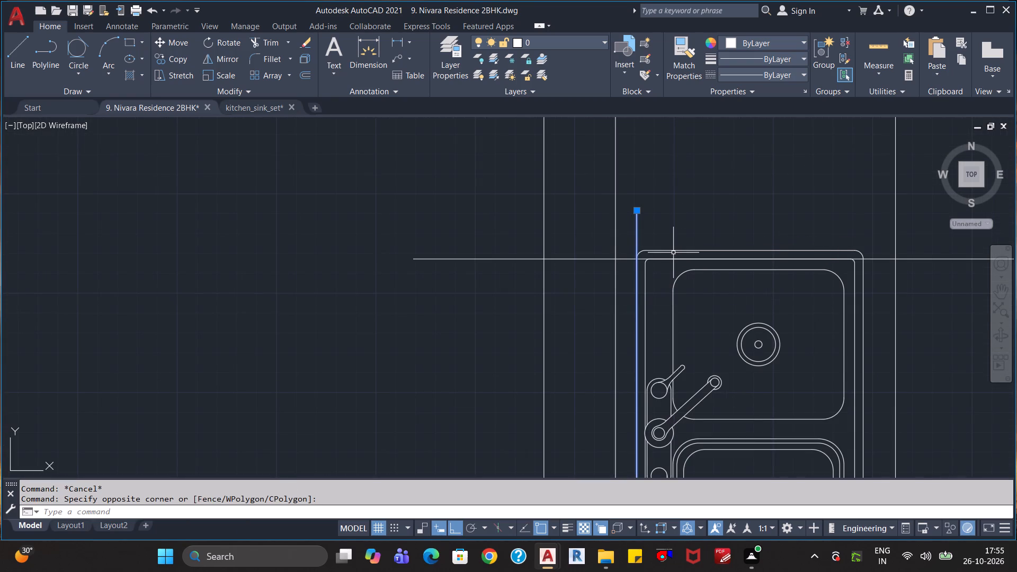
{"action": "key", "text": "Delete"}
{"action": "middle_click_drag", "start_coordinate": [942, 335], "coordinate": [828, 357]}
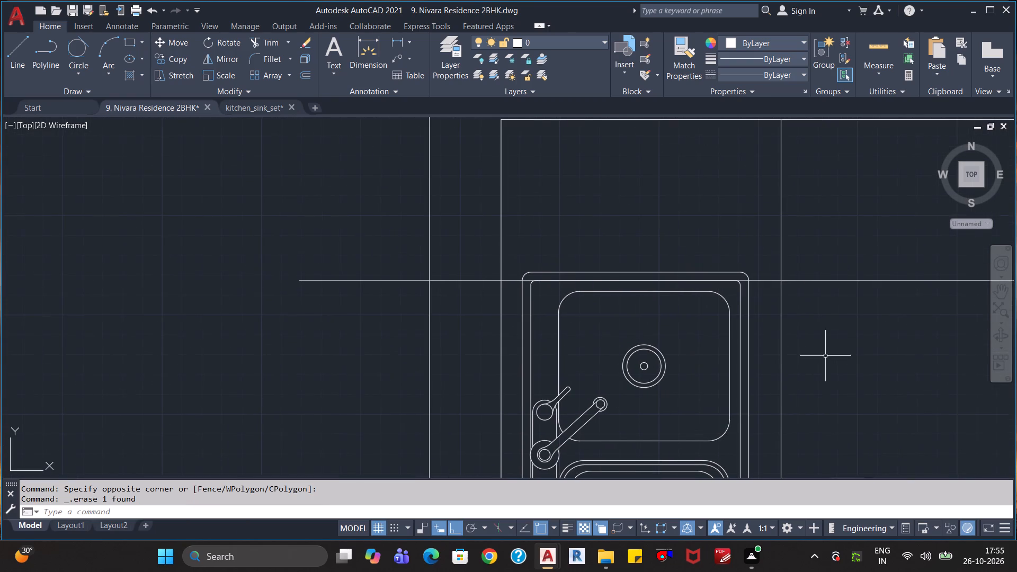
{"action": "left_click_drag", "start_coordinate": [866, 242], "coordinate": [867, 247]}
{"action": "left_click", "coordinate": [848, 310]}
{"action": "key", "text": "Delete"}
{"action": "scroll", "coordinate": [846, 331], "scroll_direction": "down", "scroll_amount": 2}
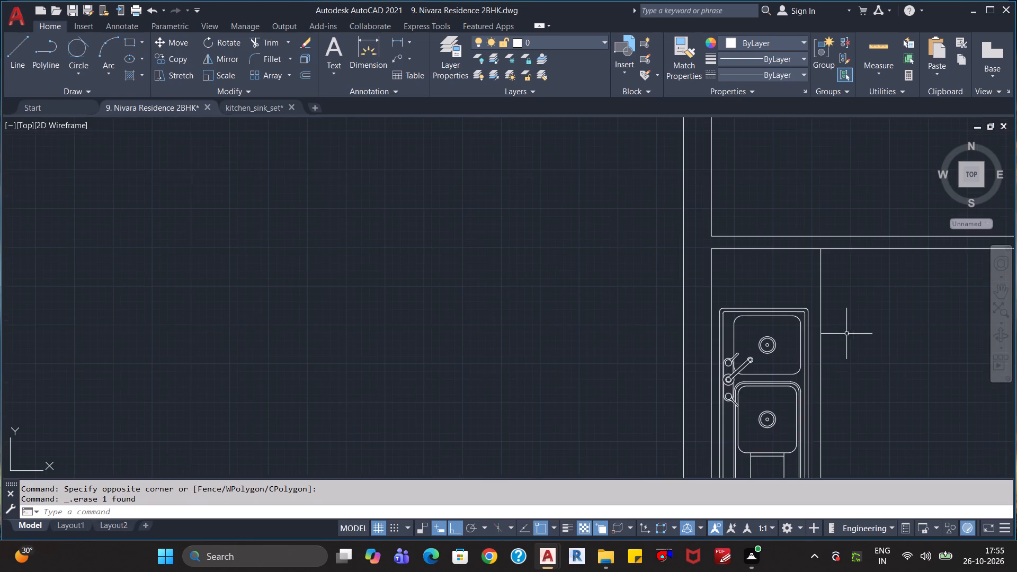
{"action": "middle_click_drag", "start_coordinate": [851, 346], "coordinate": [758, 215]}
{"action": "scroll", "coordinate": [800, 258], "scroll_direction": "down", "scroll_amount": 1}
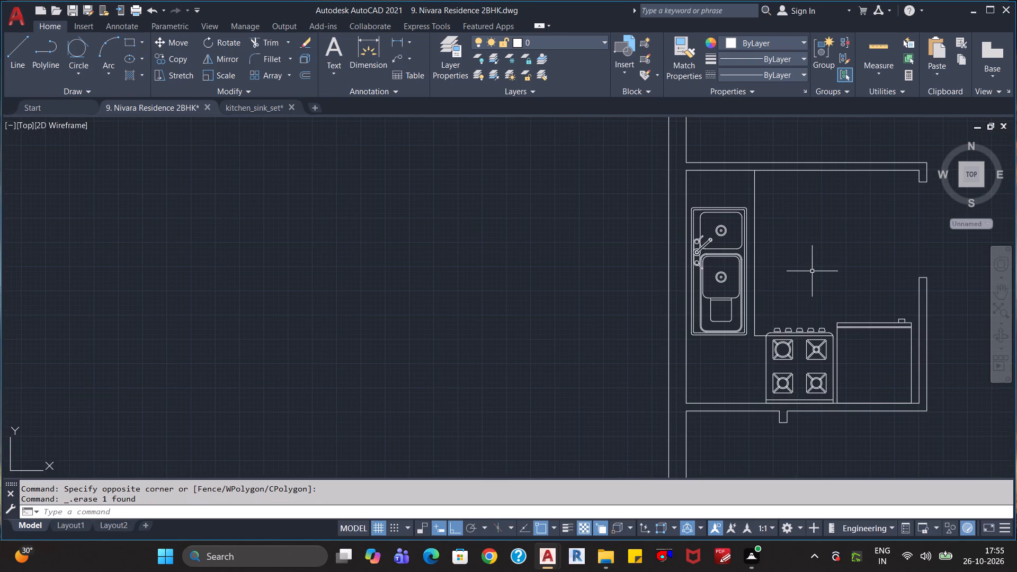
{"action": "key", "text": "Escape"}
{"action": "key", "text": "Escape"}
{"action": "key", "text": "Escape"}
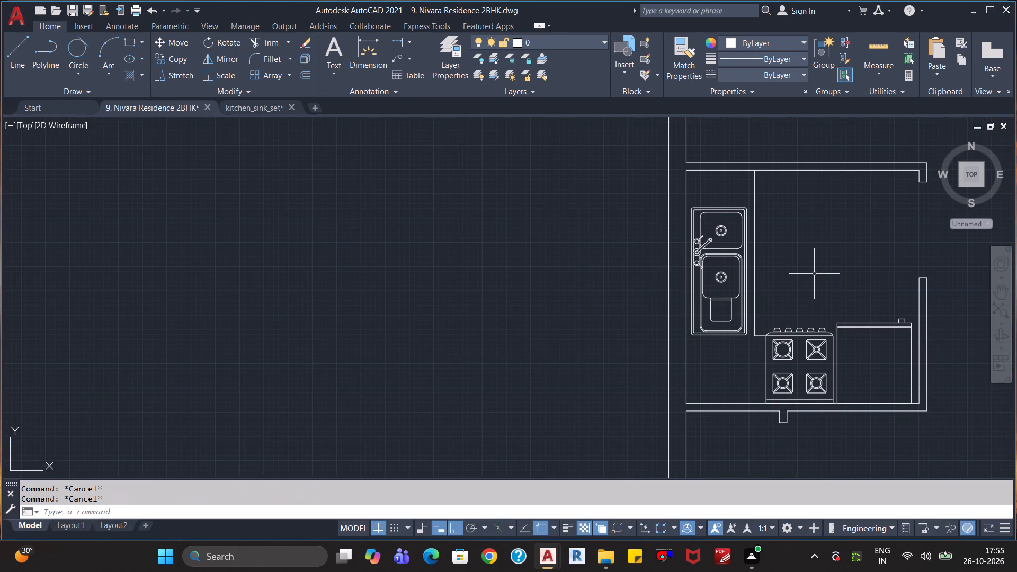
{"action": "key", "text": "Escape"}
Save the drawing.
{"action": "key", "text": "ctrl+s"}
Look over the whole floor plan, from the kitchen and living area to the bedrooms and parking, for spaces still lacking furniture.
{"action": "scroll", "coordinate": [814, 274], "scroll_direction": "down", "scroll_amount": 2}
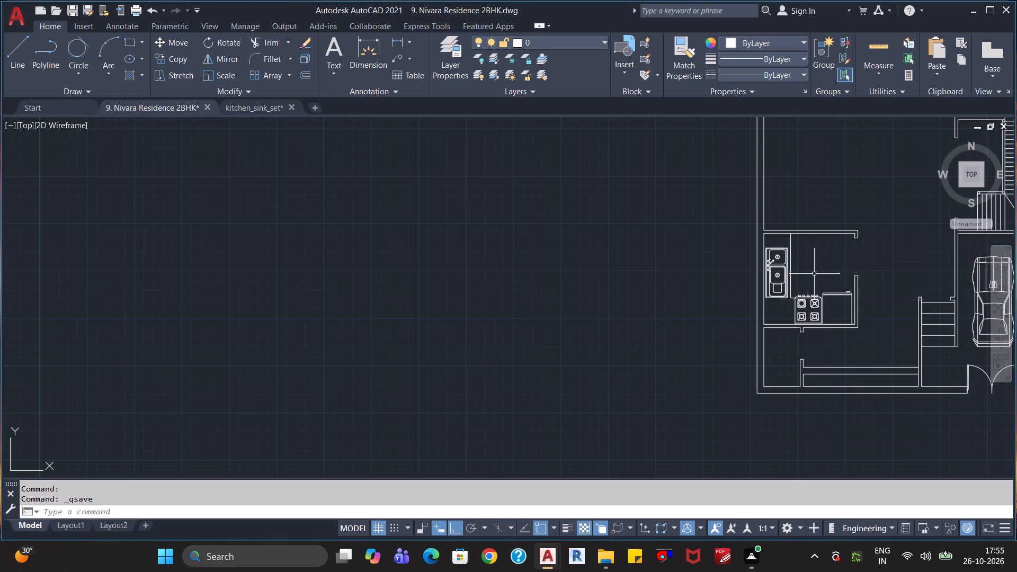
{"action": "middle_click_drag", "start_coordinate": [807, 275], "coordinate": [551, 216]}
{"action": "scroll", "coordinate": [597, 261], "scroll_direction": "down", "scroll_amount": 1}
{"action": "middle_click_drag", "start_coordinate": [621, 228], "coordinate": [606, 253]}
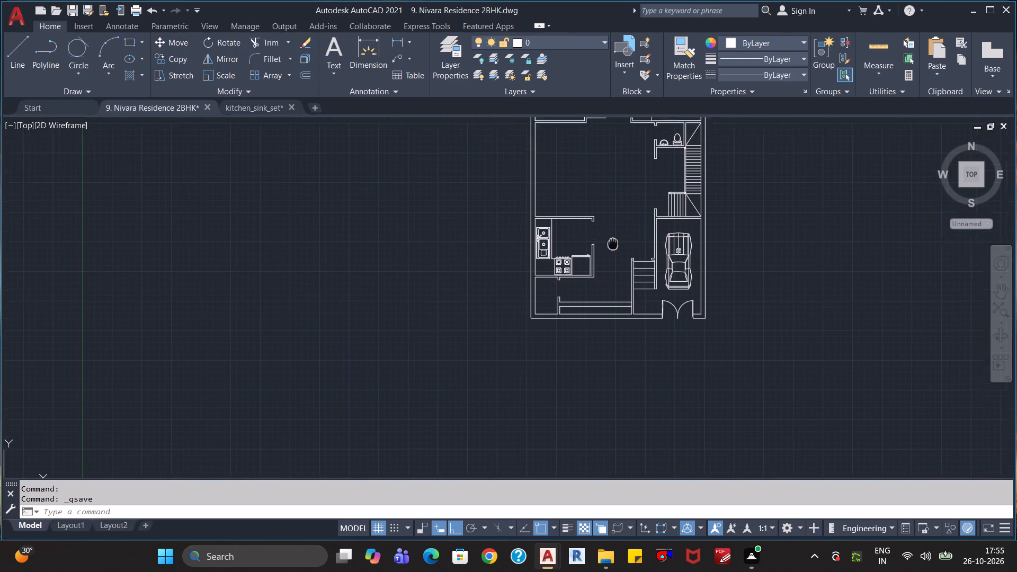
{"action": "middle_click_drag", "start_coordinate": [606, 253], "coordinate": [542, 312]}
{"action": "scroll", "coordinate": [532, 319], "scroll_direction": "up", "scroll_amount": 2}
{"action": "middle_click_drag", "start_coordinate": [549, 294], "coordinate": [521, 374]}
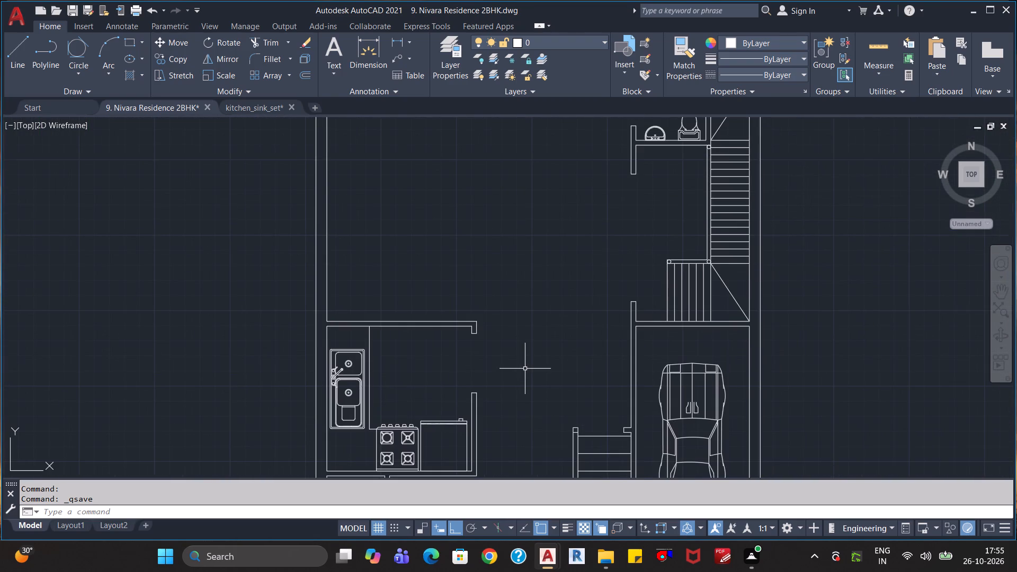
{"action": "scroll", "coordinate": [525, 369], "scroll_direction": "down", "scroll_amount": 1}
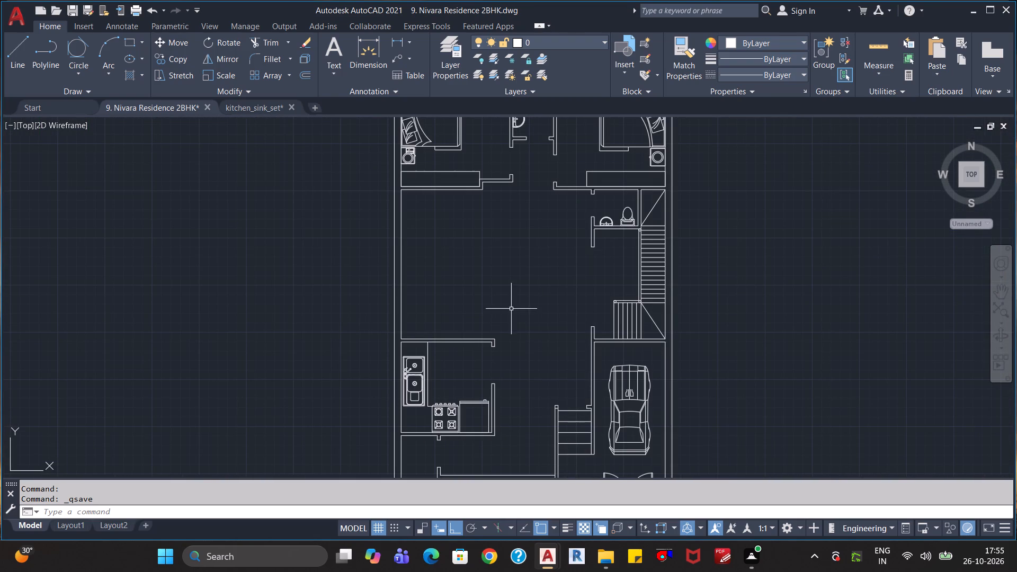
{"action": "middle_click_drag", "start_coordinate": [540, 272], "coordinate": [534, 362]}
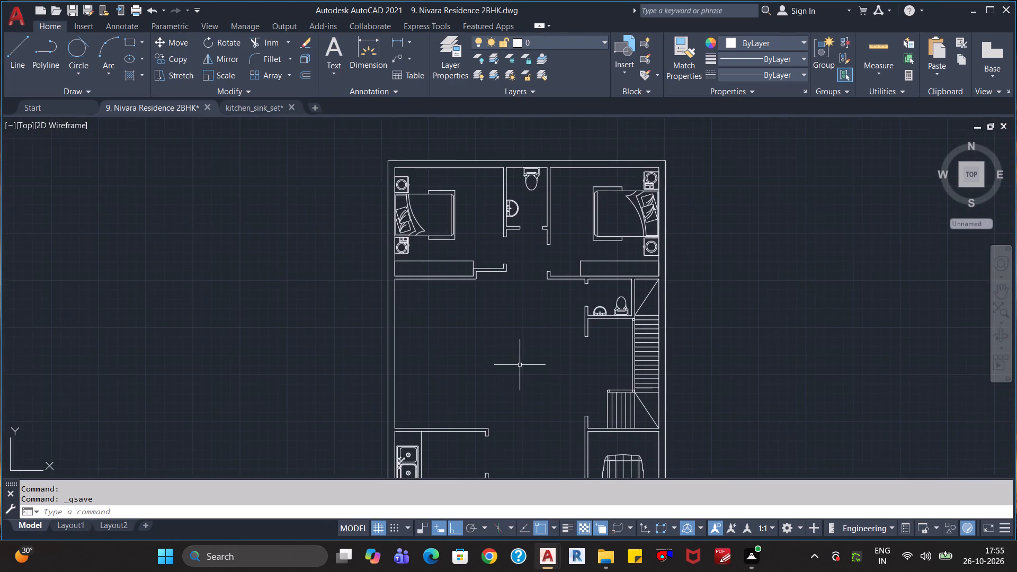
{"action": "scroll", "coordinate": [519, 364], "scroll_direction": "down", "scroll_amount": 1}
{"action": "scroll", "coordinate": [518, 361], "scroll_direction": "up", "scroll_amount": 1}
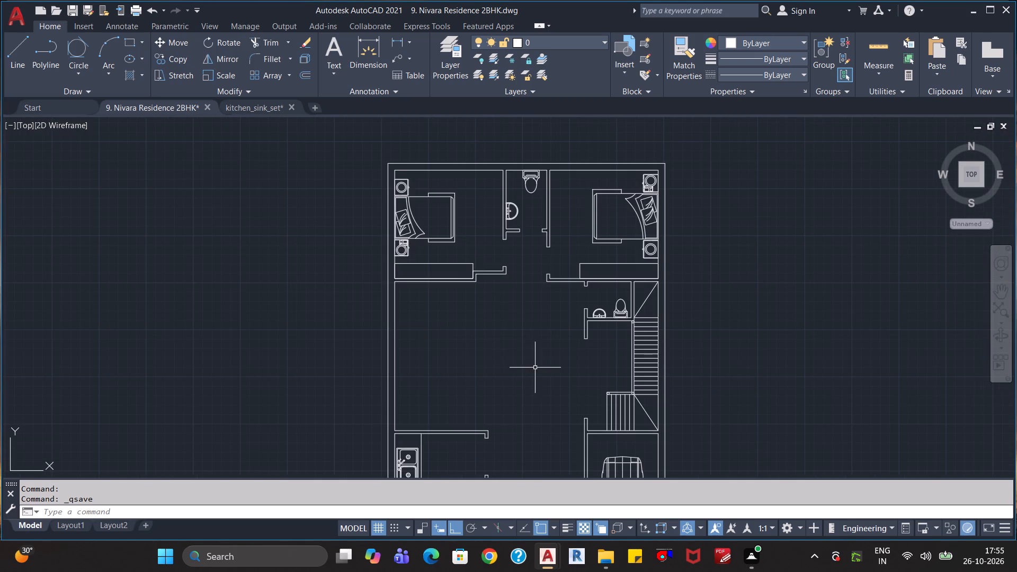
{"action": "middle_click_drag", "start_coordinate": [535, 368], "coordinate": [520, 266]}
{"action": "scroll", "coordinate": [534, 279], "scroll_direction": "down", "scroll_amount": 1}
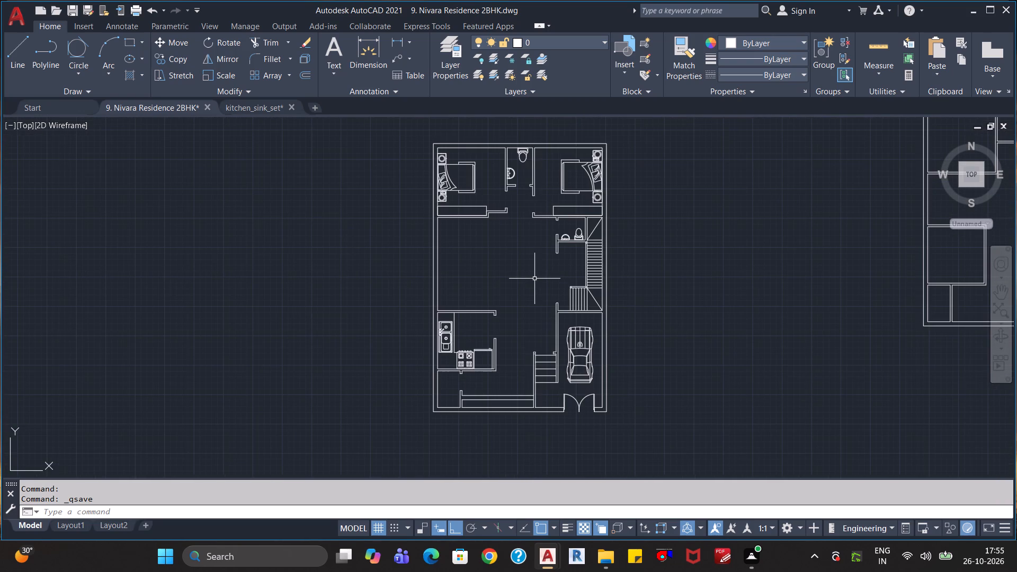
{"action": "scroll", "coordinate": [534, 293], "scroll_direction": "up", "scroll_amount": 2}
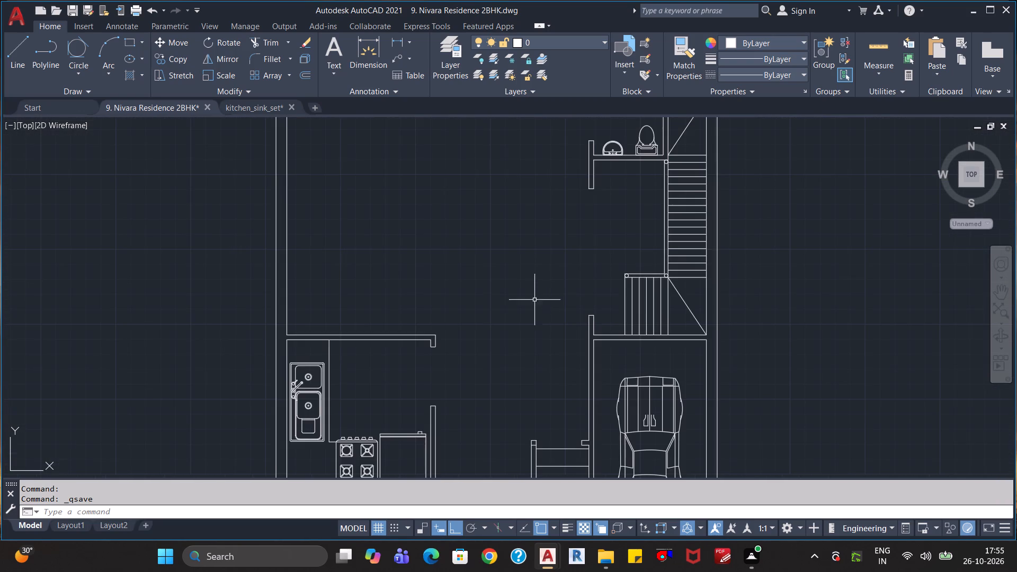
{"action": "middle_click_drag", "start_coordinate": [514, 370], "coordinate": [506, 251]}
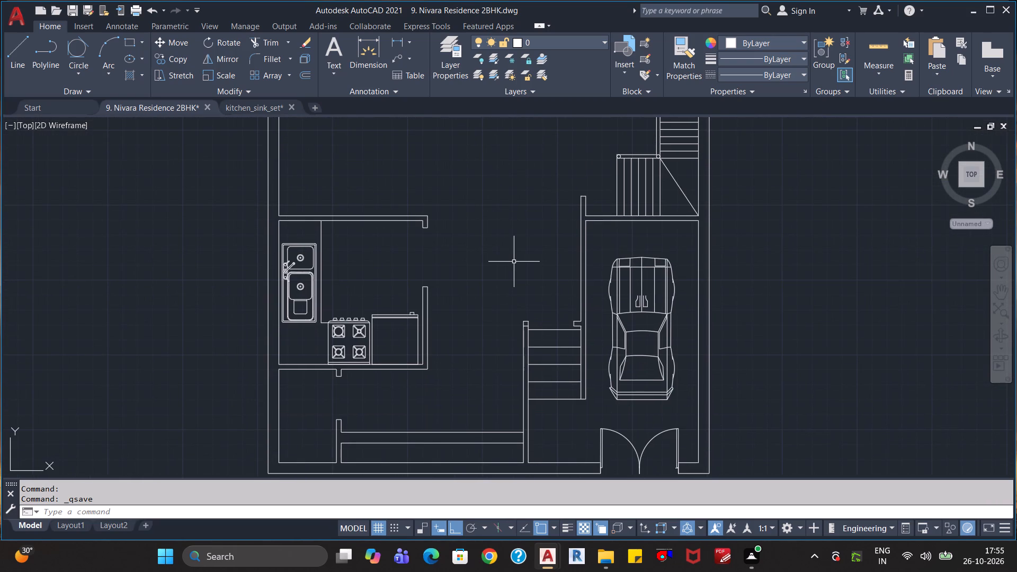
Open the washing_machine drawing from the Blocks folder.
{"action": "key", "text": "ctrl+o"}
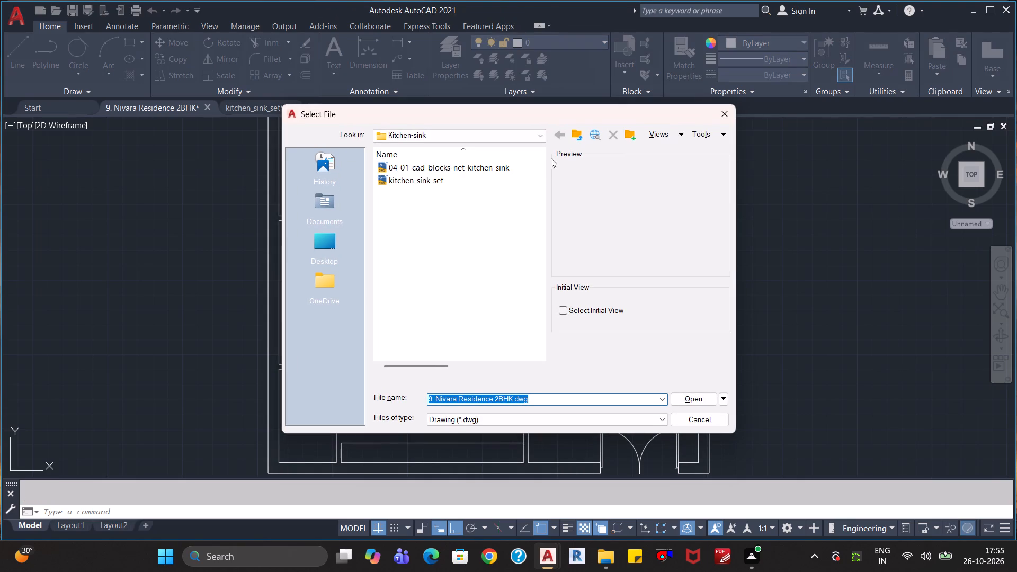
{"action": "left_click", "coordinate": [568, 135]}
{"action": "left_click", "coordinate": [572, 135]}
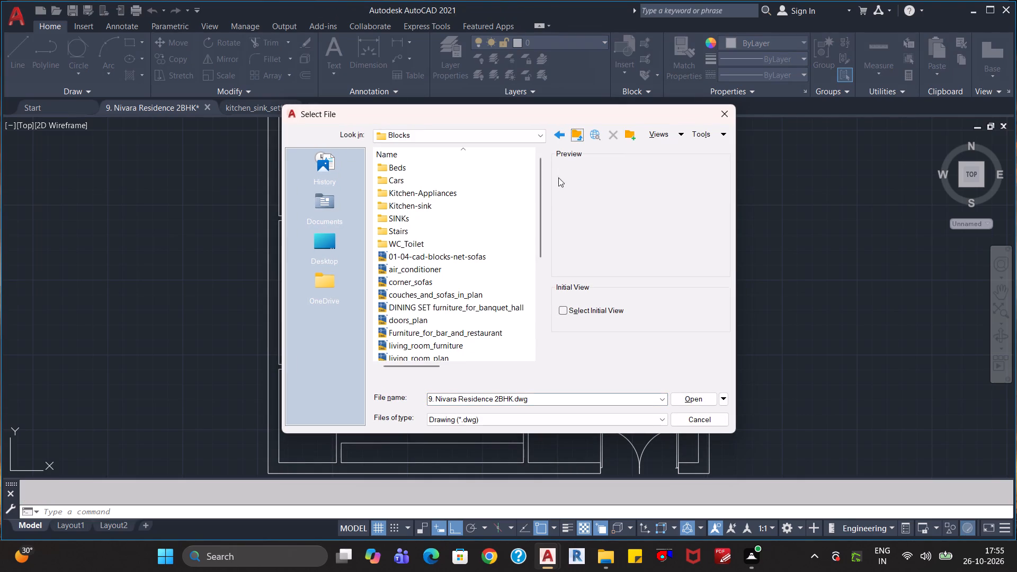
{"action": "scroll", "coordinate": [433, 309], "scroll_direction": "down", "scroll_amount": 1}
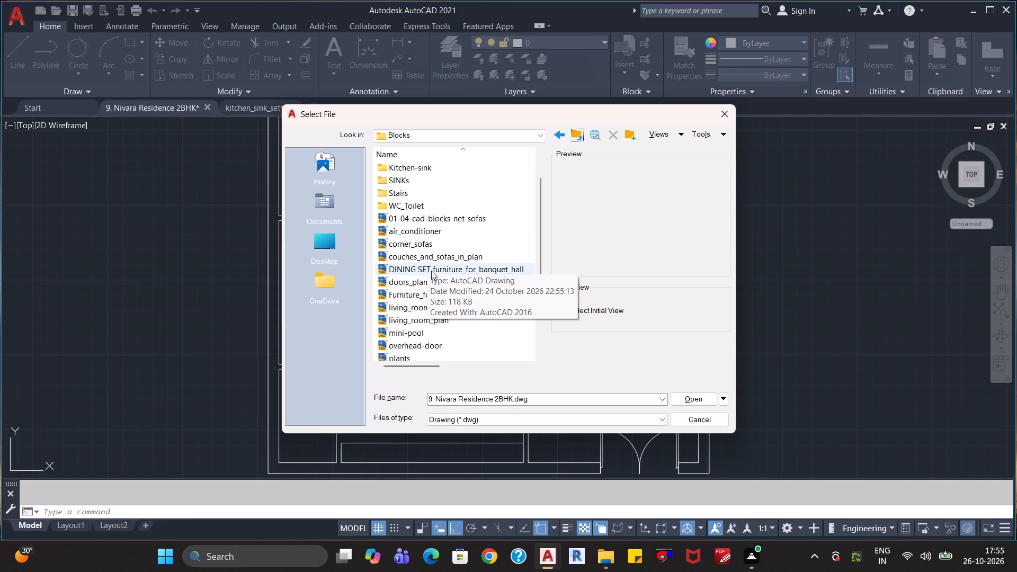
{"action": "scroll", "coordinate": [425, 225], "scroll_direction": "down", "scroll_amount": 1}
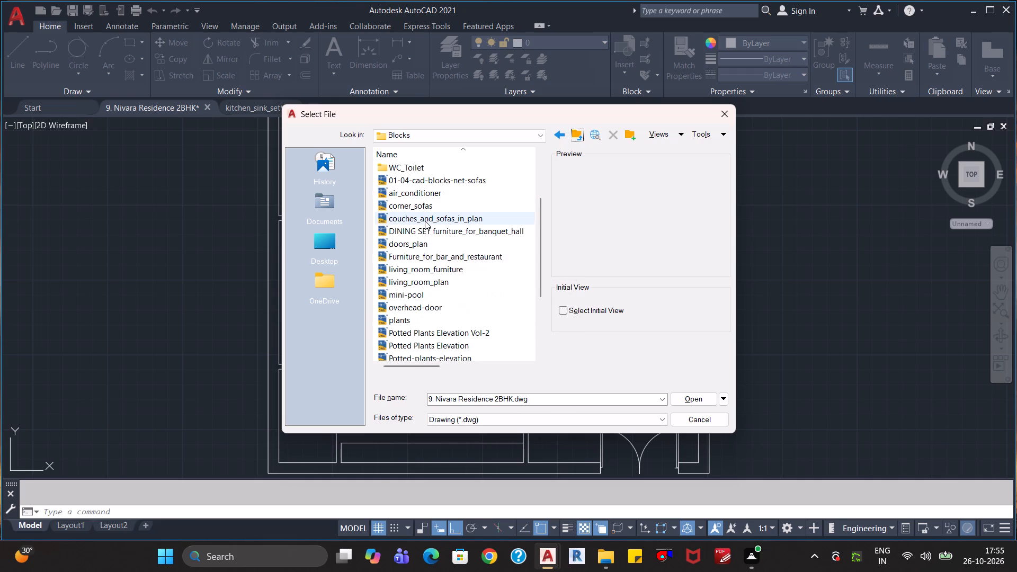
{"action": "scroll", "coordinate": [425, 221], "scroll_direction": "down", "scroll_amount": 1}
{"action": "scroll", "coordinate": [445, 266], "scroll_direction": "down", "scroll_amount": 1}
{"action": "scroll", "coordinate": [447, 310], "scroll_direction": "down", "scroll_amount": 1}
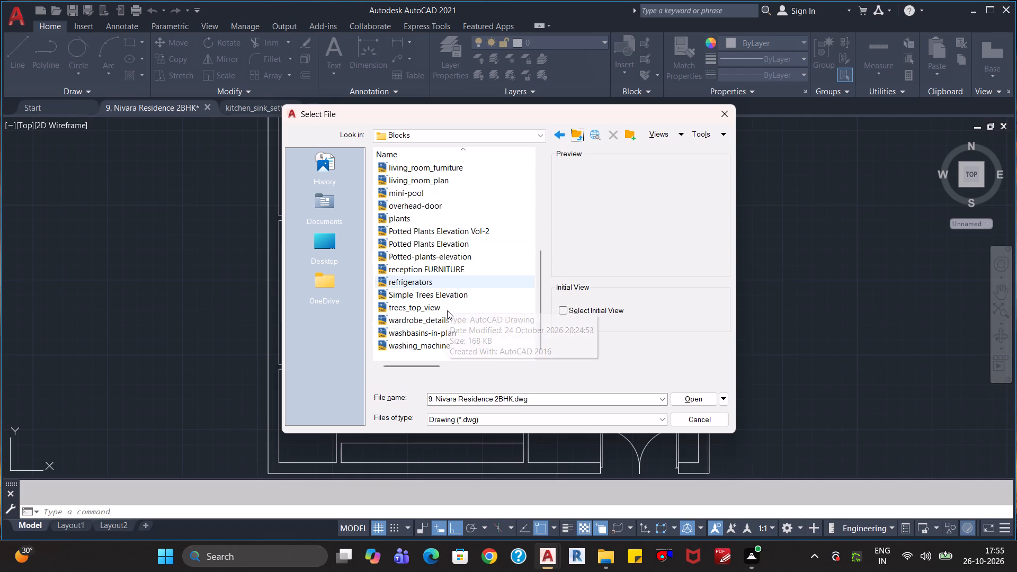
{"action": "double_click", "coordinate": [443, 343]}
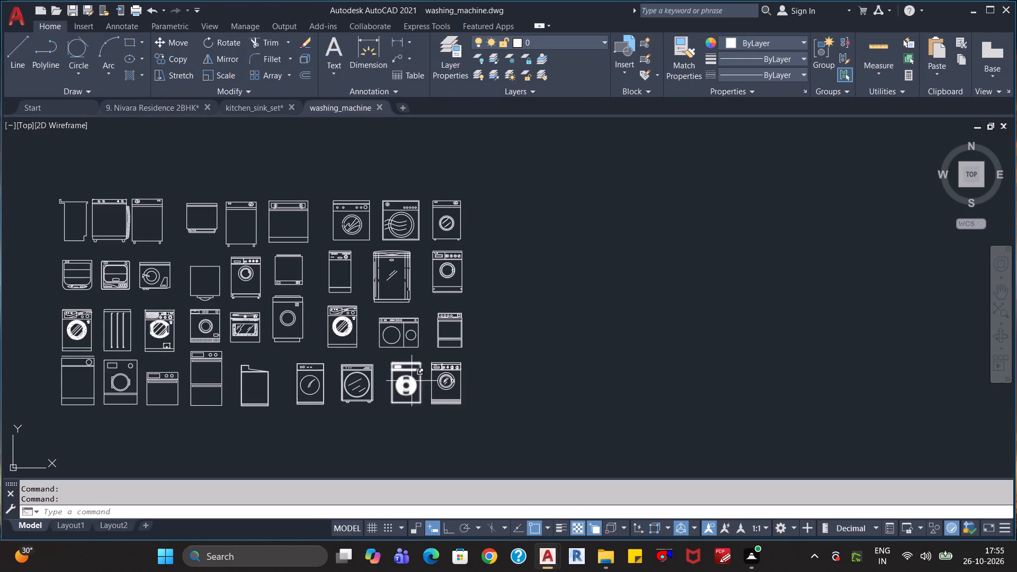
Copy the washing machine with the cross-hatched round door and three small rectangles on its control strip.
{"action": "scroll", "coordinate": [412, 381], "scroll_direction": "down", "scroll_amount": 1}
{"action": "scroll", "coordinate": [412, 381], "scroll_direction": "up", "scroll_amount": 3}
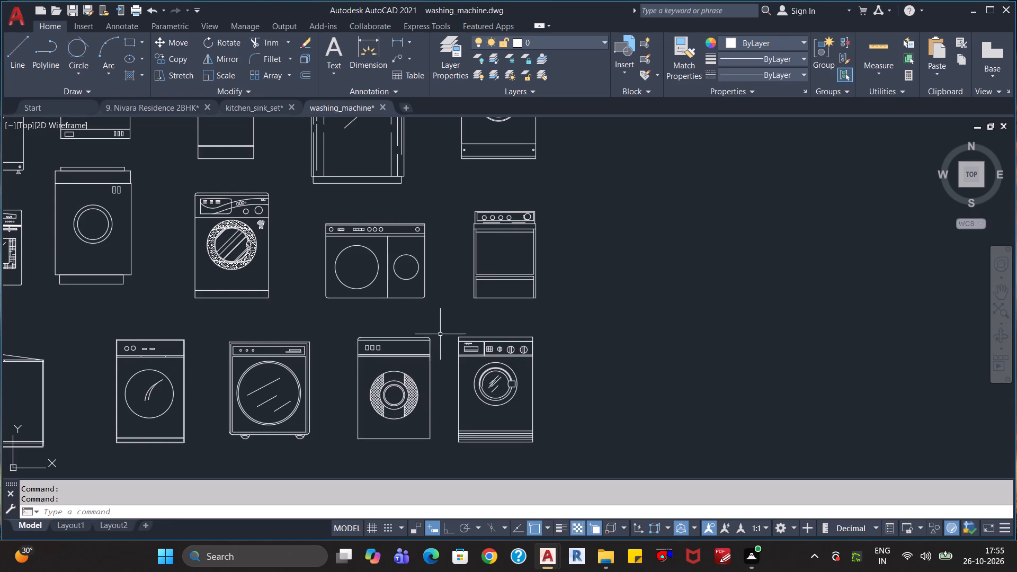
{"action": "left_click", "coordinate": [421, 339]}
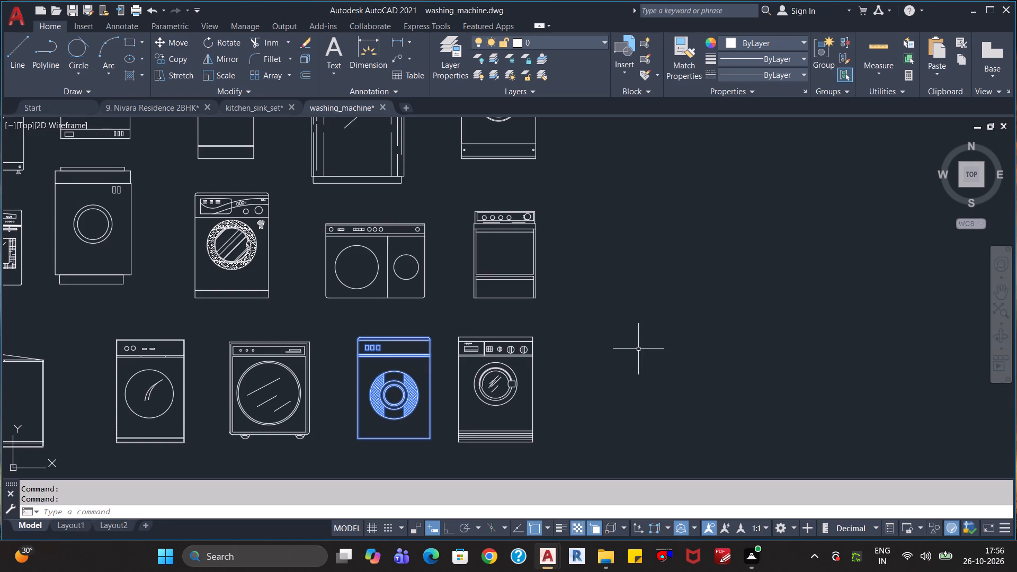
{"action": "key", "text": "ctrl+c"}
Switch to the 9. Nivara Residence 2BHK drawing and paste the washing machine in the empty space west of the floor plan.
{"action": "key", "text": "alt+Tab"}
{"action": "key", "text": "alt+Tab"}
{"action": "key", "text": "alt+Tab"}
{"action": "key", "text": "alt+Tab"}
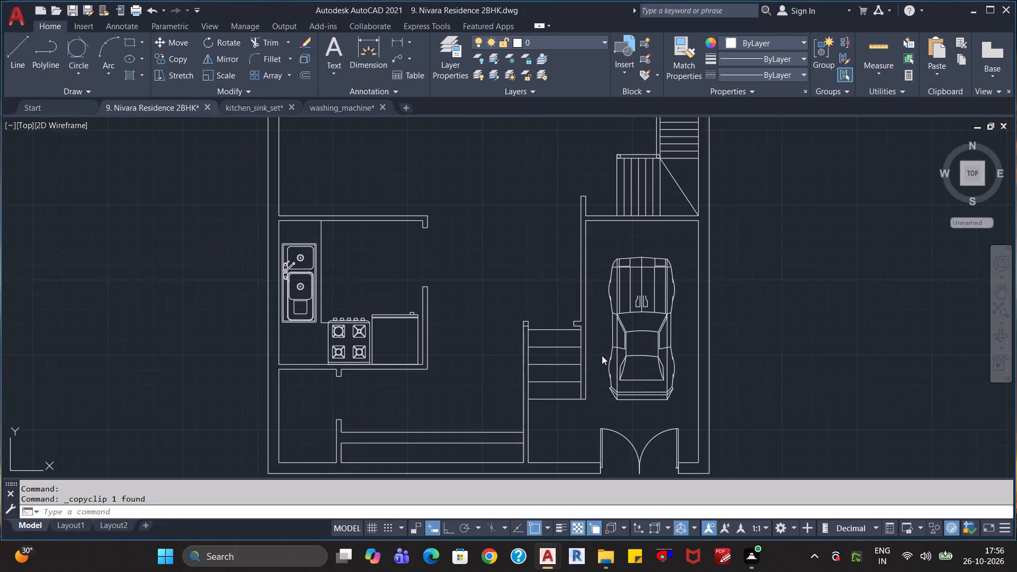
{"action": "scroll", "coordinate": [591, 355], "scroll_direction": "down", "scroll_amount": 1}
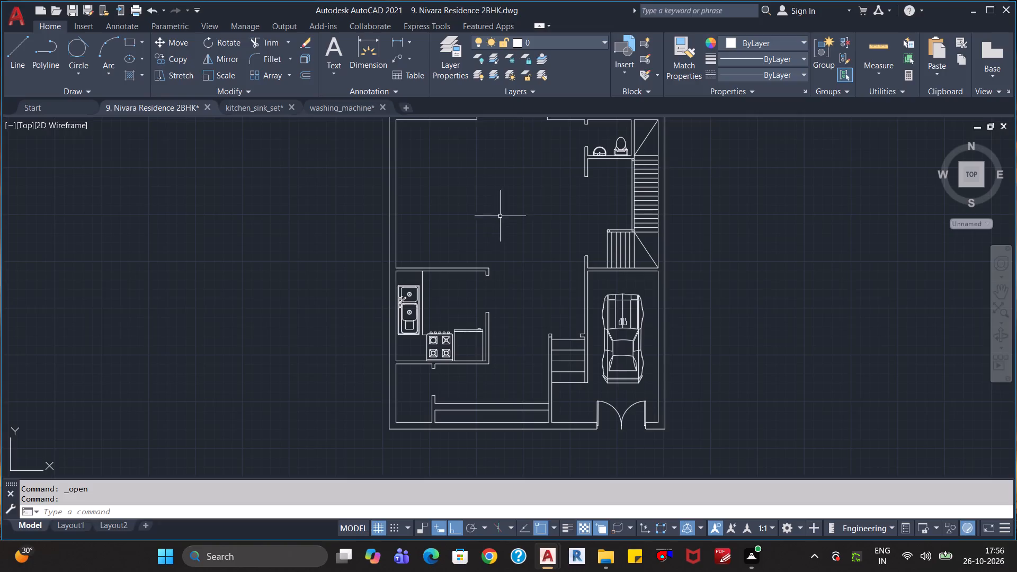
{"action": "left_click", "coordinate": [505, 209]}
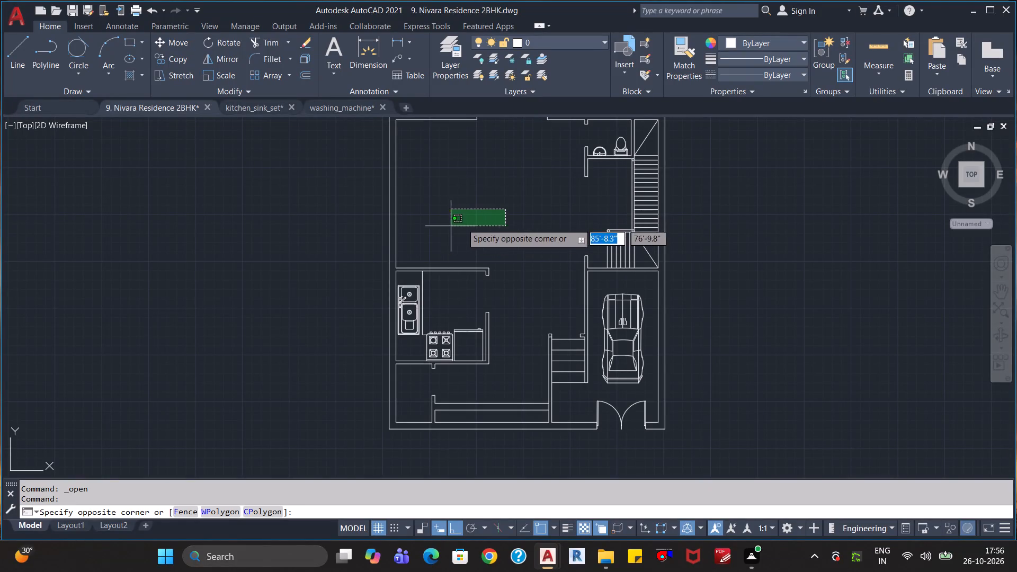
{"action": "left_click", "coordinate": [485, 218]}
{"action": "scroll", "coordinate": [308, 262], "scroll_direction": "down", "scroll_amount": 3}
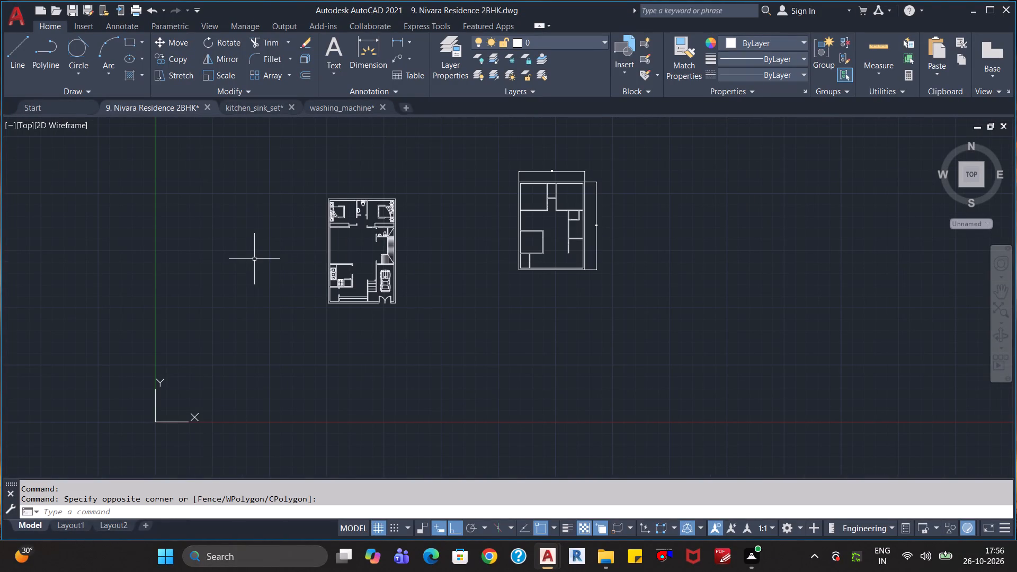
{"action": "key", "text": "ctrl+v"}
{"action": "left_click", "coordinate": [195, 370]}
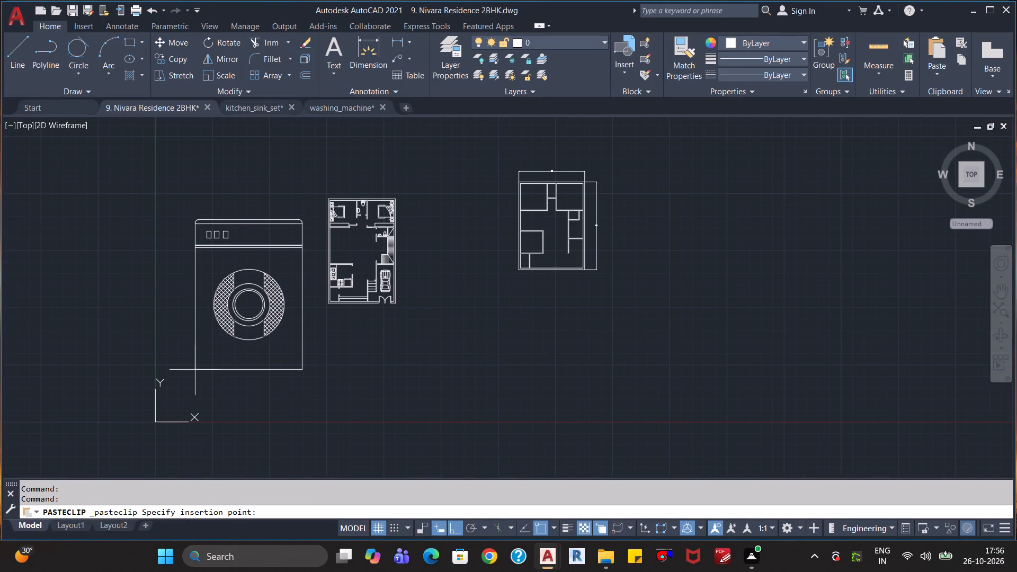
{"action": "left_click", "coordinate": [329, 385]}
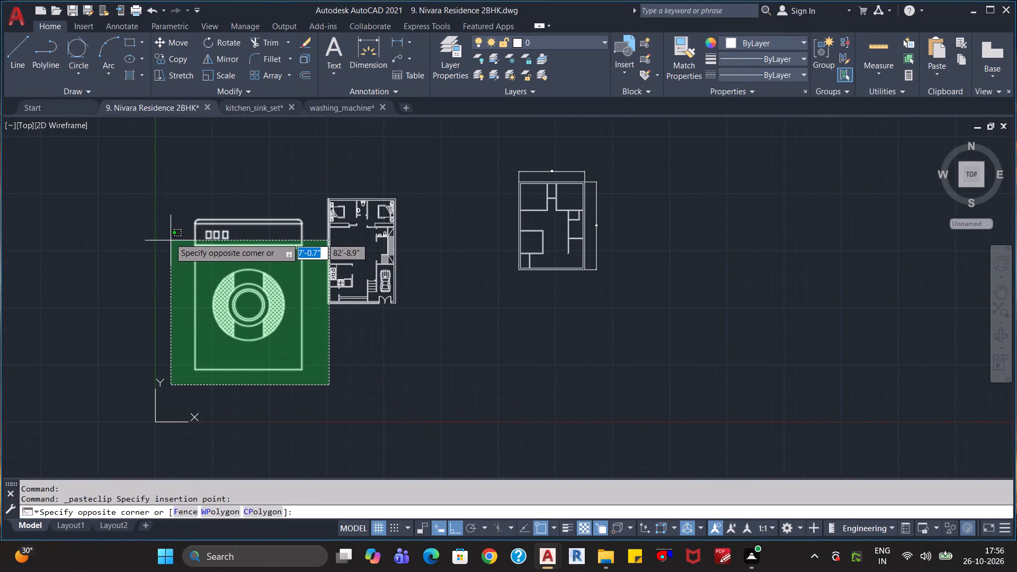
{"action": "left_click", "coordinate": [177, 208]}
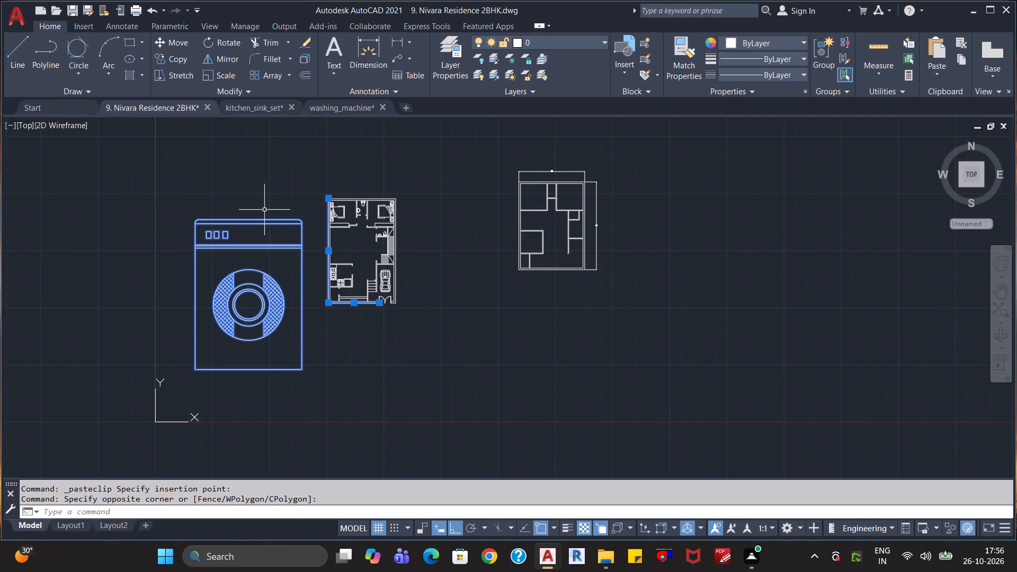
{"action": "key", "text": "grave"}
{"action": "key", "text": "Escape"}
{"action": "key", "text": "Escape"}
Scale the pasted washing machine down freehand from its door centre to a size that fits the floor plan.
{"action": "left_click", "coordinate": [311, 205]}
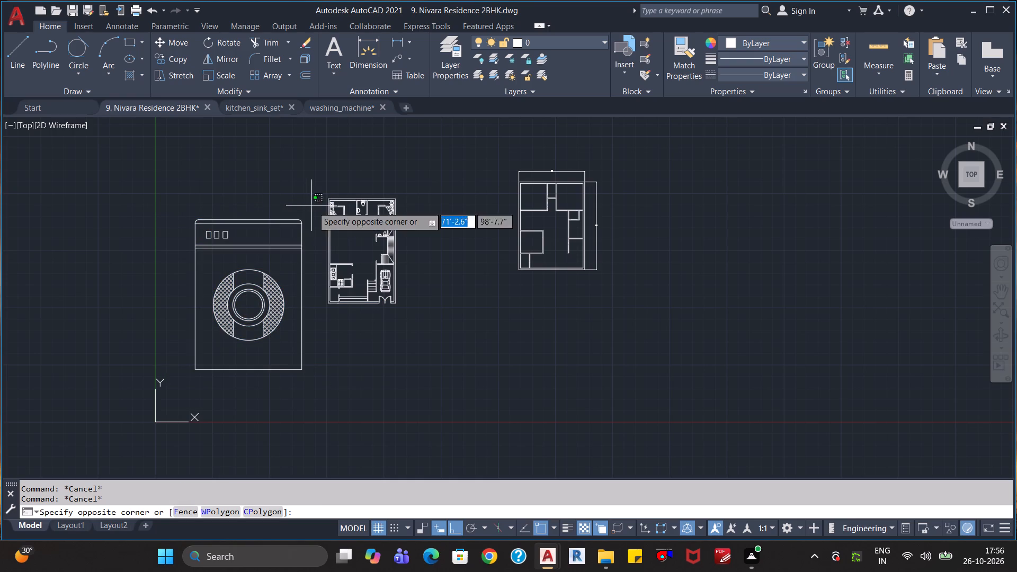
{"action": "left_click", "coordinate": [178, 379]}
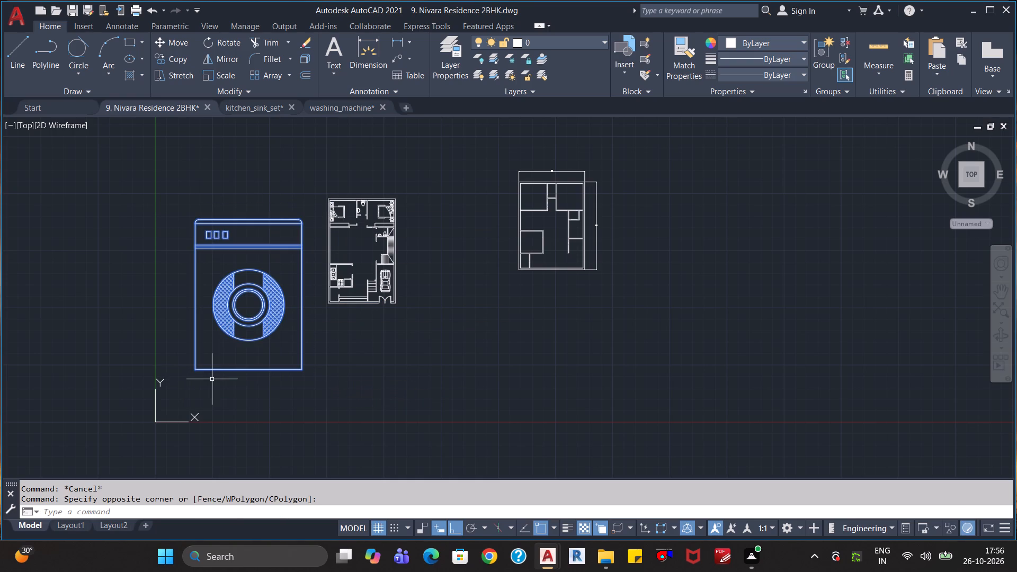
{"action": "type", "text": "sc"}
{"action": "key", "text": "Return"}
{"action": "left_click", "coordinate": [252, 319]}
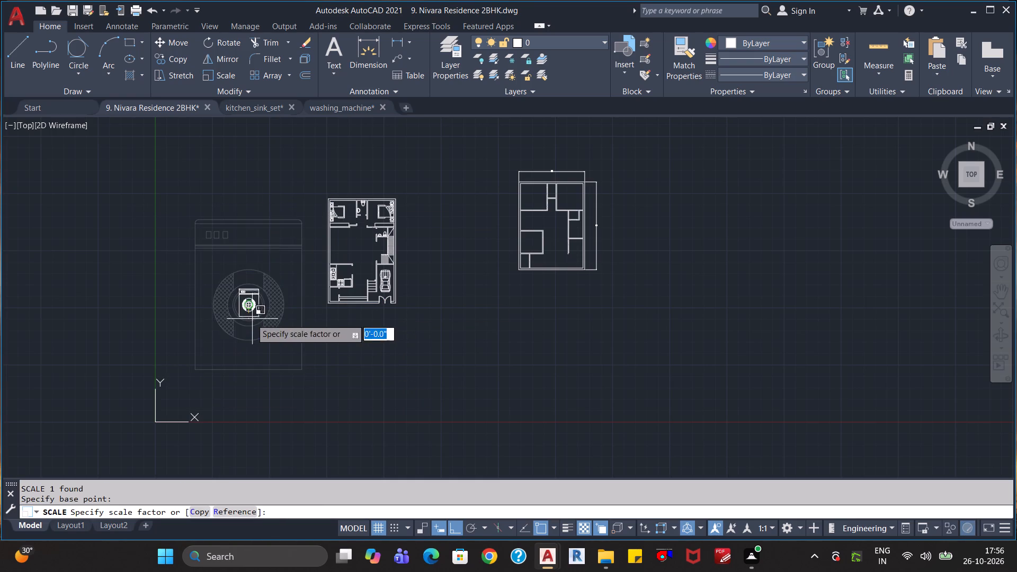
{"action": "scroll", "coordinate": [258, 322], "scroll_direction": "up", "scroll_amount": 4}
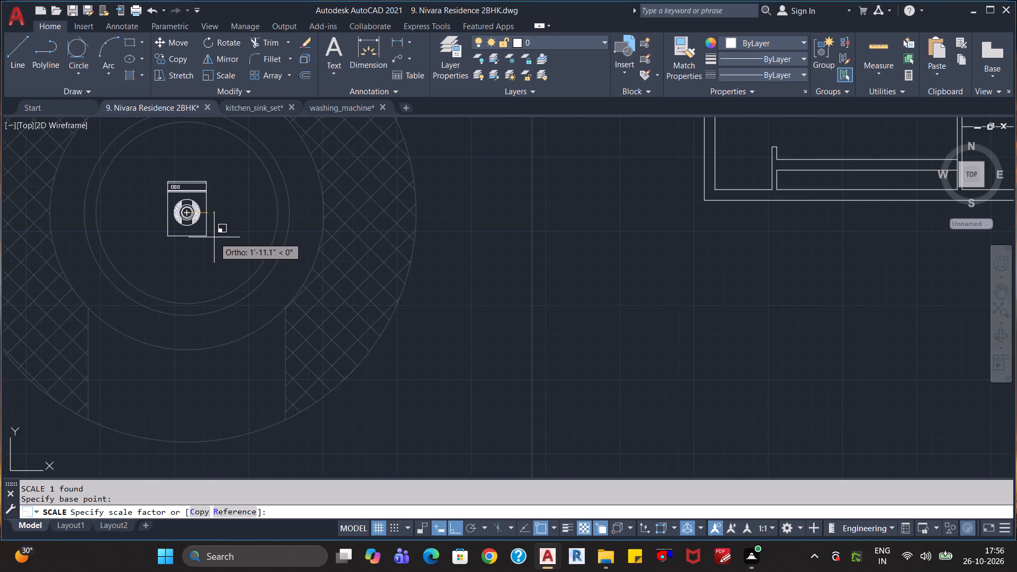
{"action": "left_click", "coordinate": [214, 237]}
Copy the scaled washing machine and paste it into the inner southwest corner of the small room south of the kitchen.
{"action": "scroll", "coordinate": [282, 235], "scroll_direction": "down", "scroll_amount": 1}
{"action": "left_click", "coordinate": [259, 260]}
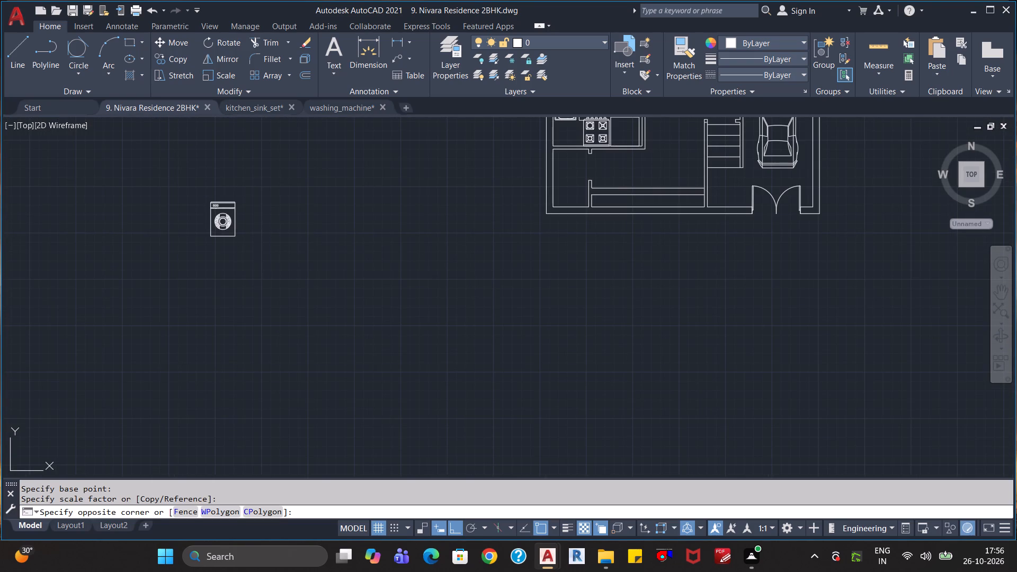
{"action": "left_click", "coordinate": [195, 189]}
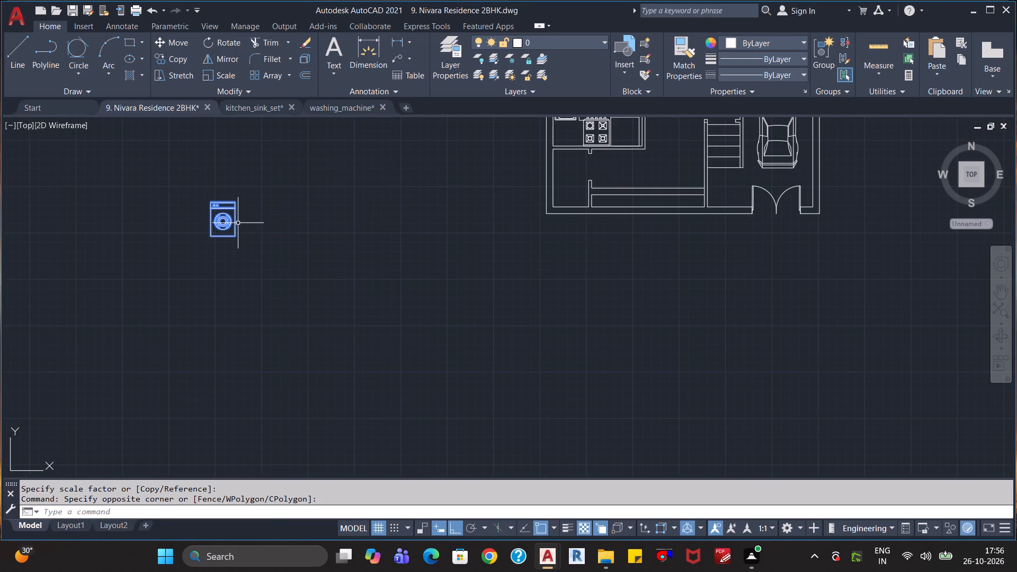
{"action": "key", "text": "ctrl+c"}
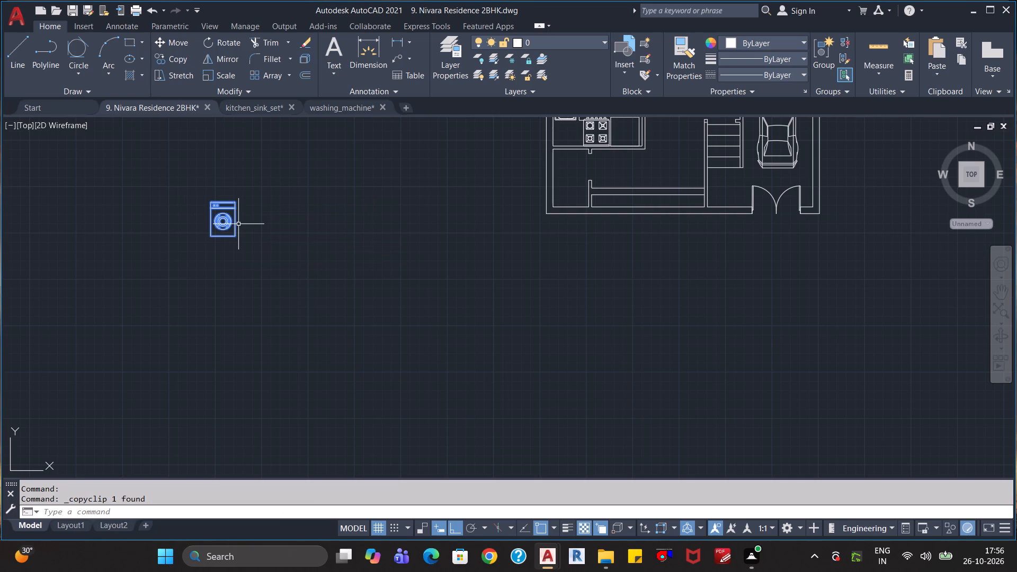
{"action": "scroll", "coordinate": [569, 190], "scroll_direction": "up", "scroll_amount": 3}
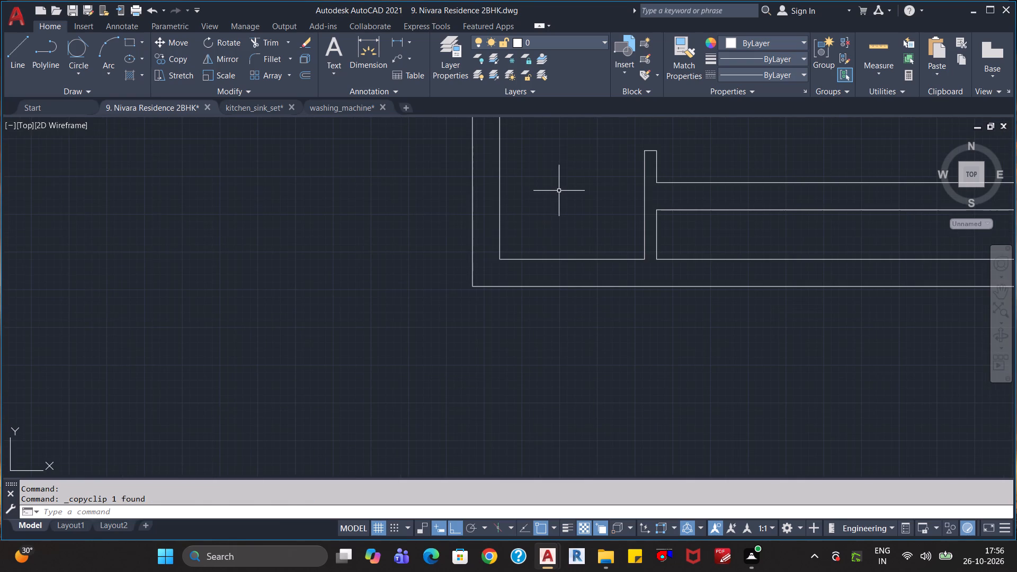
{"action": "key", "text": "ctrl+v"}
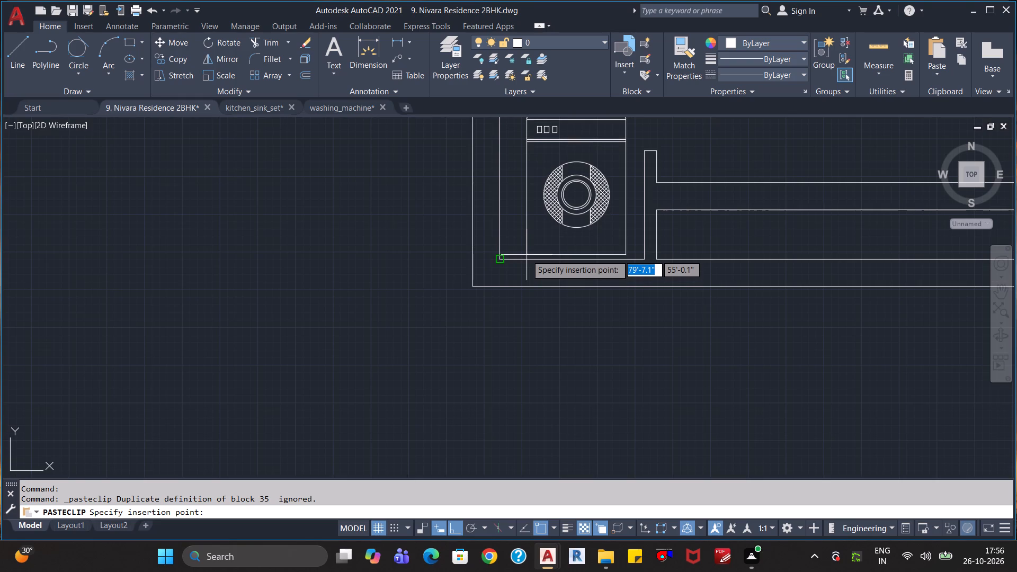
{"action": "left_click", "coordinate": [527, 255]}
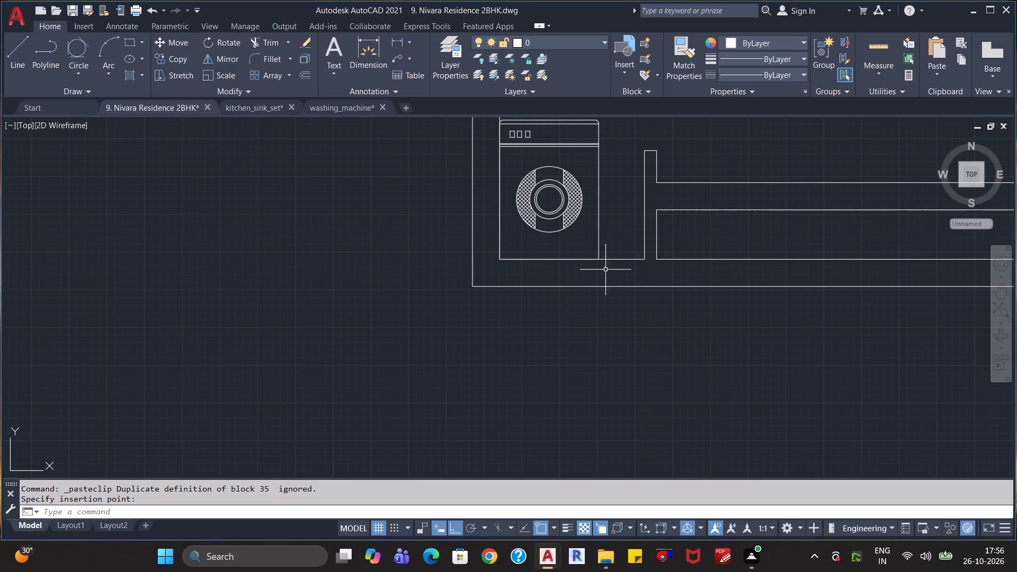
{"action": "key", "text": "Escape"}
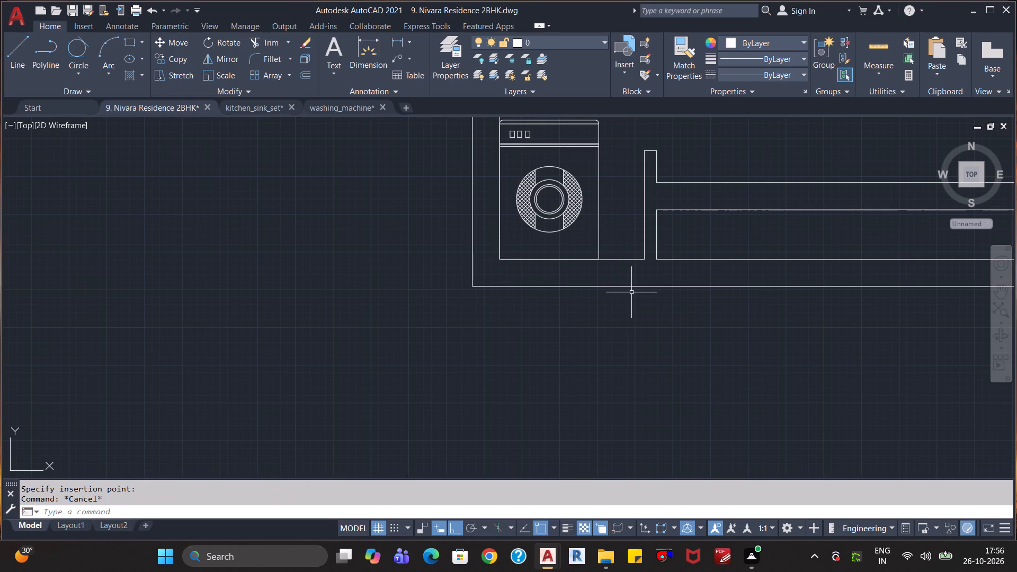
Draw a vertical guide line between the placed washing machine and the short stub wall, crossing the south outer wall.
{"action": "key", "text": "l"}
{"action": "key", "text": "Return"}
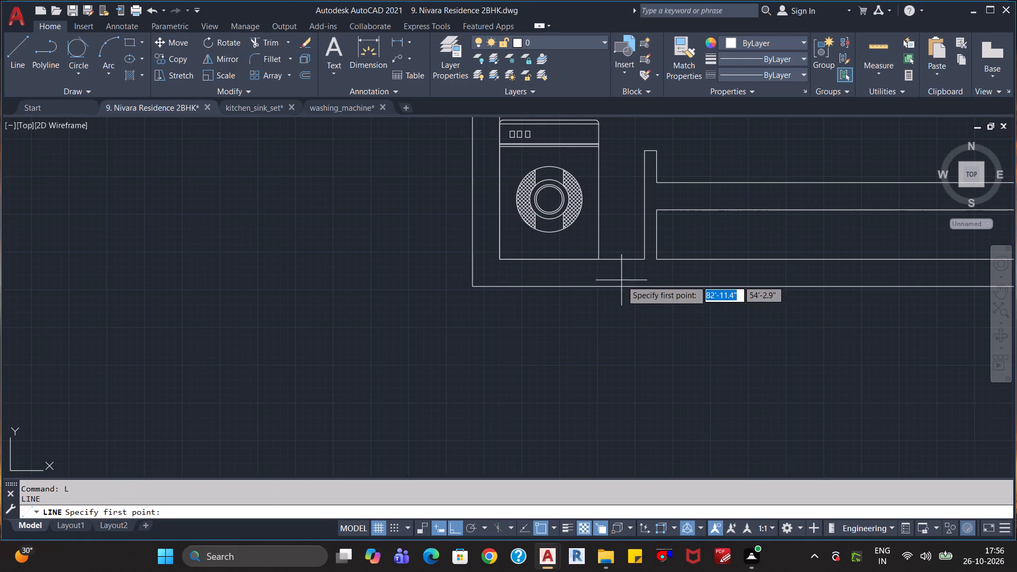
{"action": "left_click", "coordinate": [628, 228]}
{"action": "left_click", "coordinate": [632, 323]}
{"action": "key", "text": "Escape"}
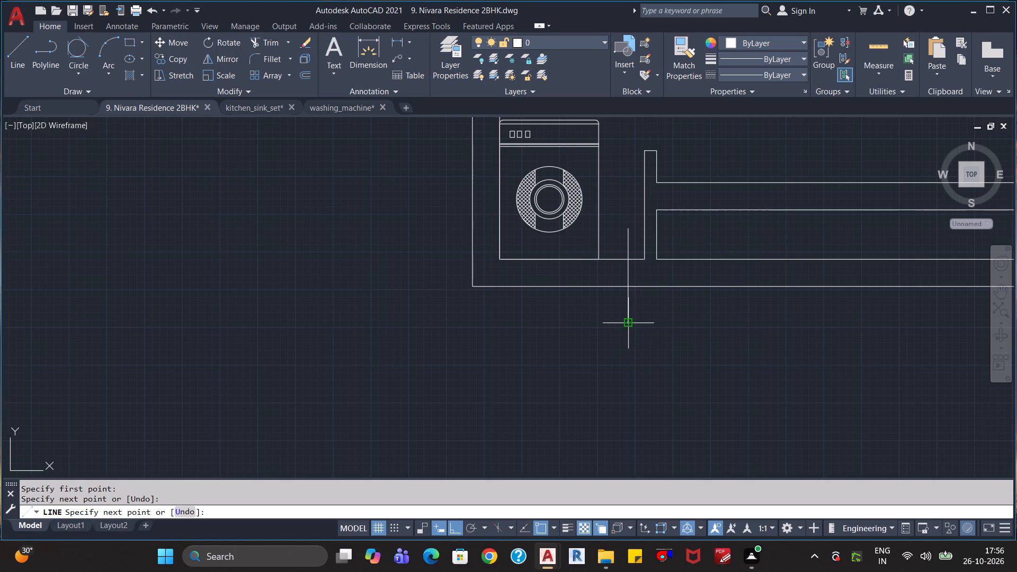
Move the washing machine east along the south wall so its lower right corner meets the guide line.
{"action": "left_click", "coordinate": [600, 252]}
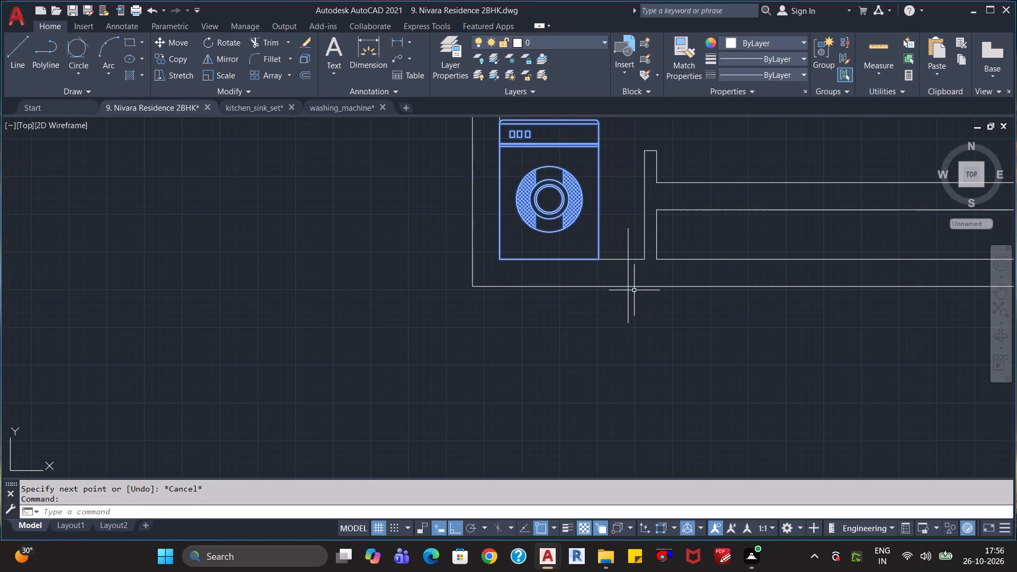
{"action": "key", "text": "m"}
{"action": "key", "text": "Return"}
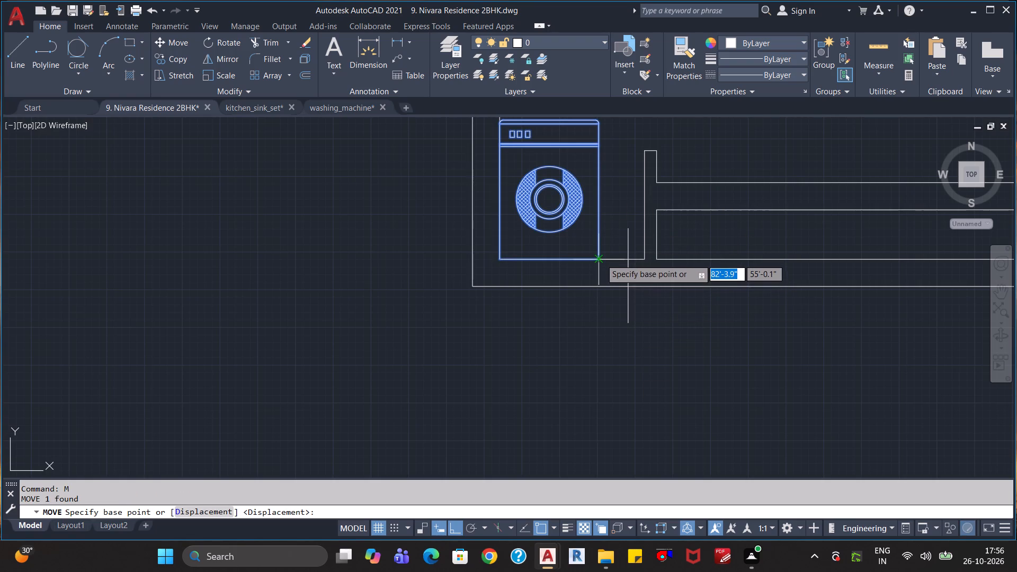
{"action": "left_click", "coordinate": [601, 259]}
{"action": "left_click", "coordinate": [625, 257]}
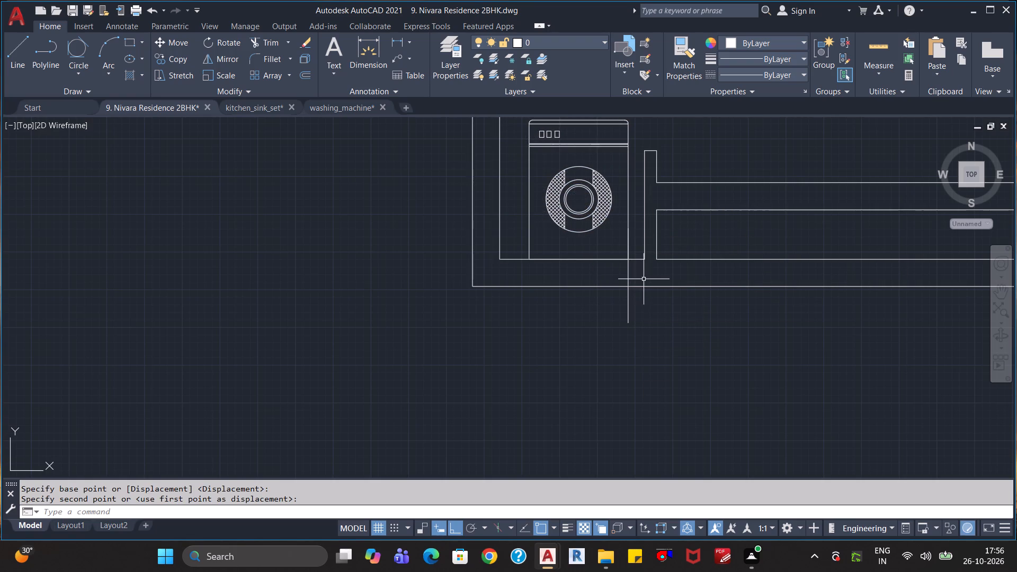
{"action": "key", "text": "Escape"}
{"action": "key", "text": "Escape"}
Erase the vertical guide line beside the washing machine.
{"action": "left_click", "coordinate": [644, 303]}
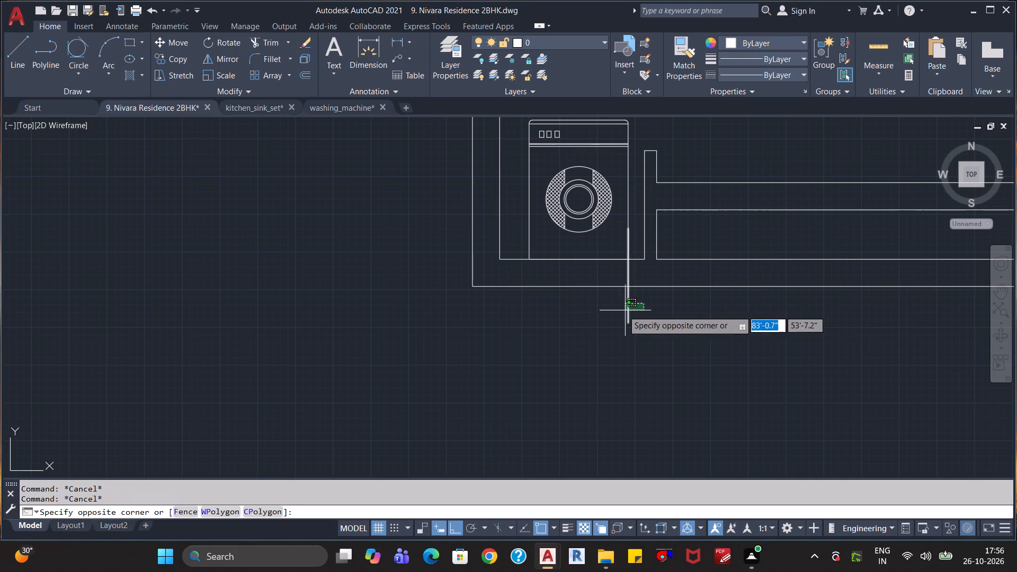
{"action": "left_click", "coordinate": [622, 310]}
{"action": "key", "text": "Delete"}
Erase the leftover scaled washing machine in the empty space west of the floor plan.
{"action": "scroll", "coordinate": [620, 326], "scroll_direction": "down", "scroll_amount": 2}
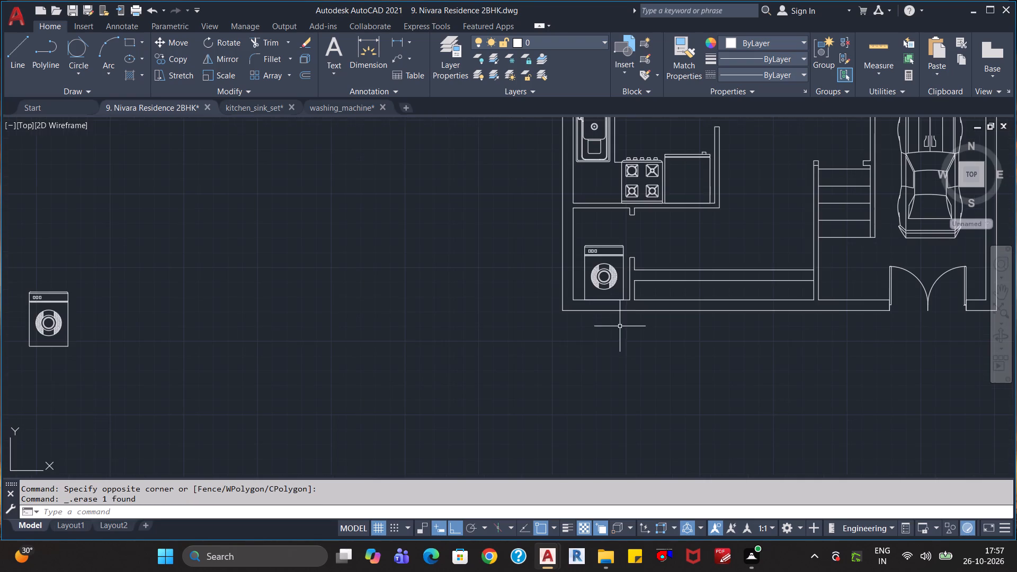
{"action": "scroll", "coordinate": [561, 333], "scroll_direction": "down", "scroll_amount": 1}
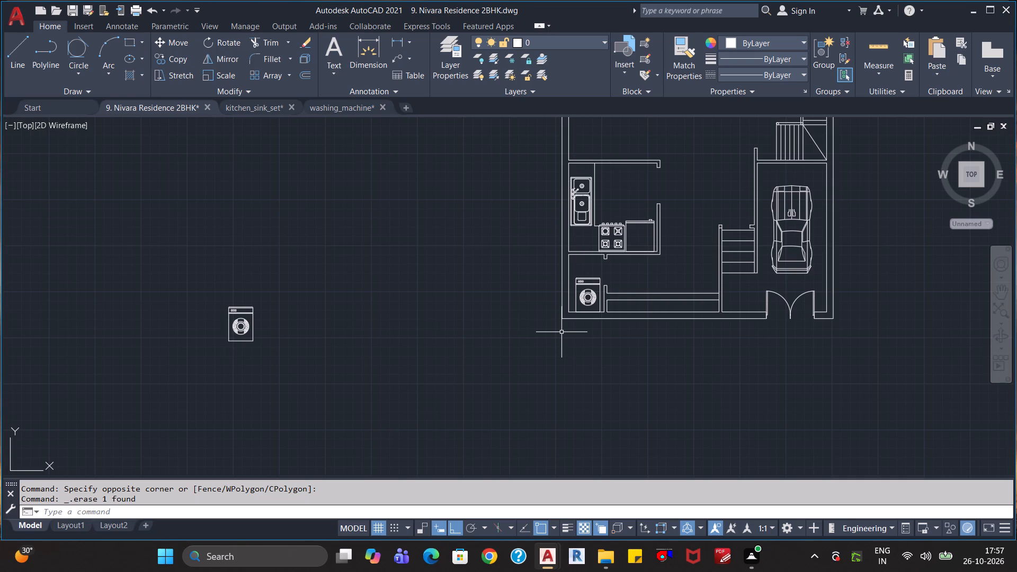
{"action": "key", "text": "Escape"}
{"action": "key", "text": "Escape"}
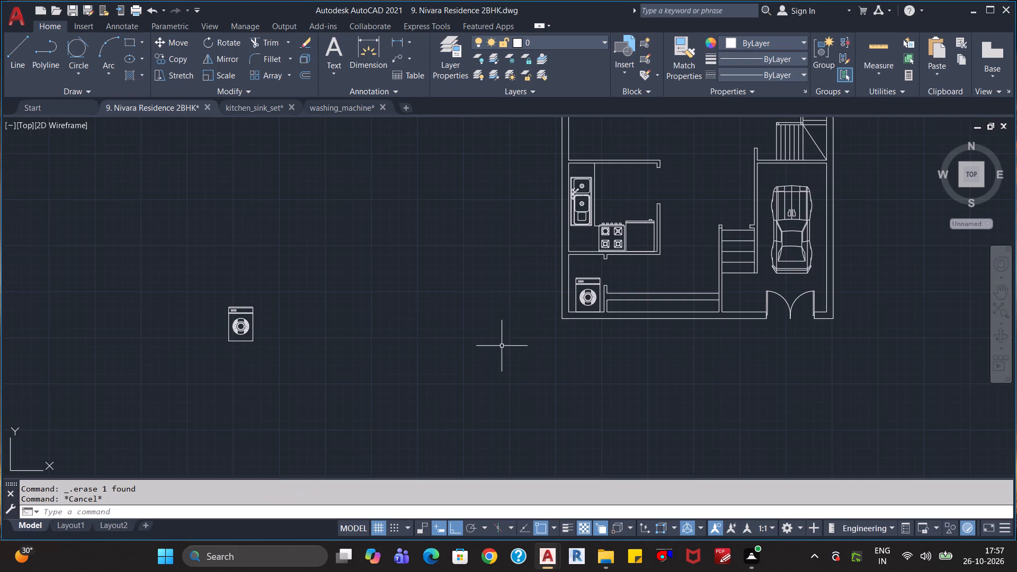
{"action": "left_click", "coordinate": [272, 273]}
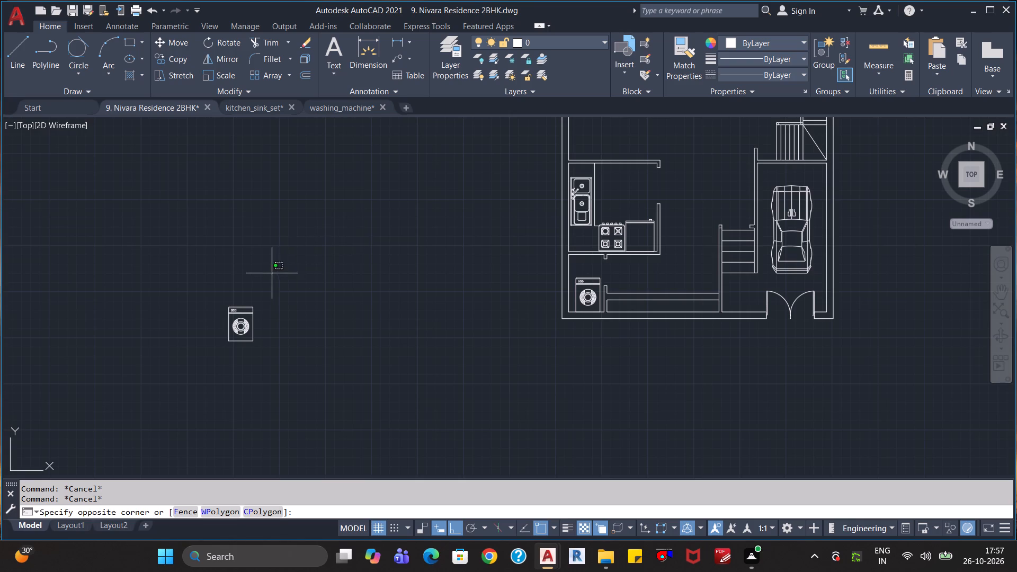
{"action": "left_click", "coordinate": [212, 340]}
{"action": "key", "text": "Delete"}
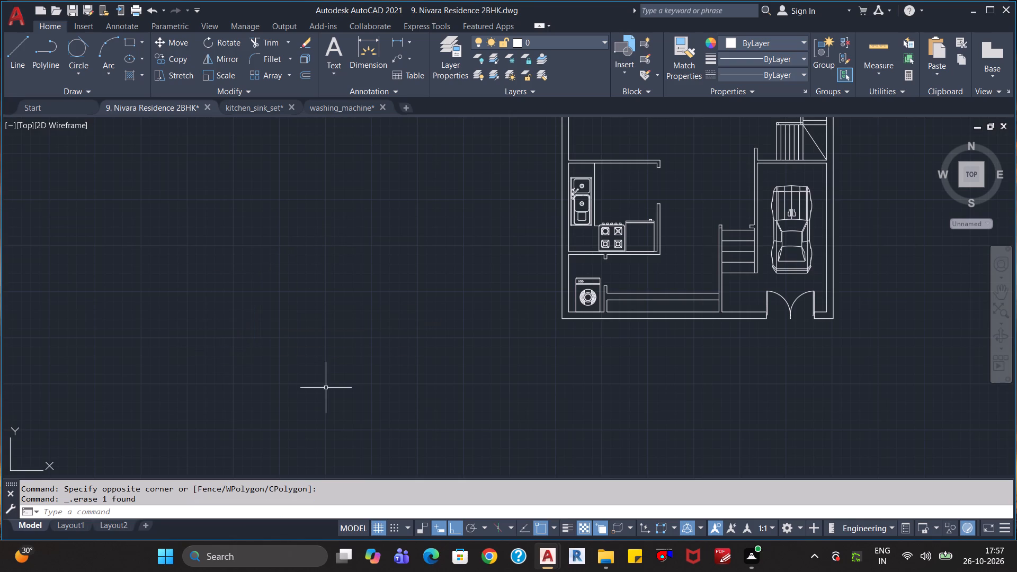
Save the 9. Nivara Residence 2BHK drawing with the washing machine in place.
{"action": "scroll", "coordinate": [326, 388], "scroll_direction": "down", "scroll_amount": 2}
{"action": "scroll", "coordinate": [537, 372], "scroll_direction": "up", "scroll_amount": 2}
{"action": "scroll", "coordinate": [537, 372], "scroll_direction": "down", "scroll_amount": 2}
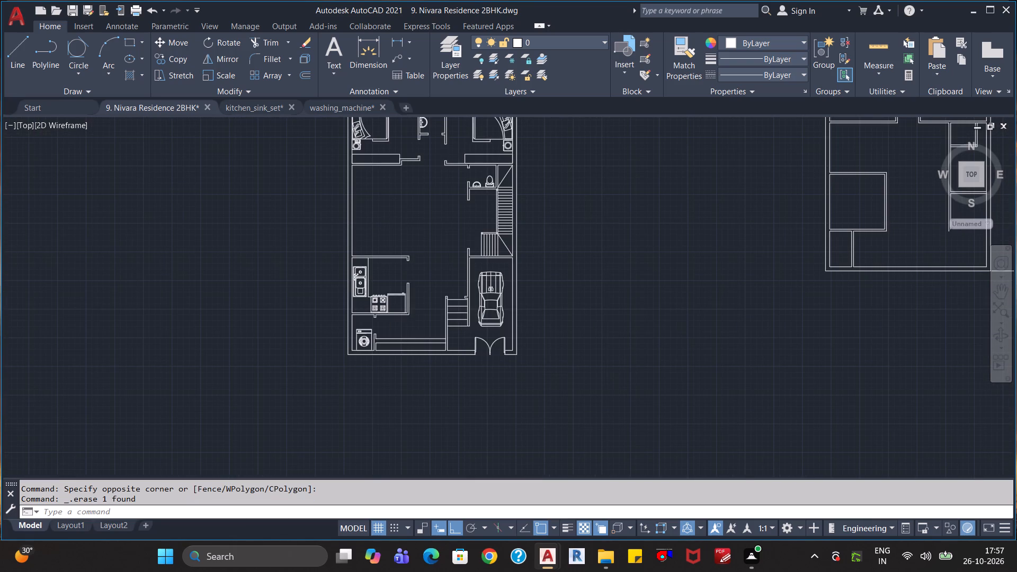
{"action": "key", "text": "Escape"}
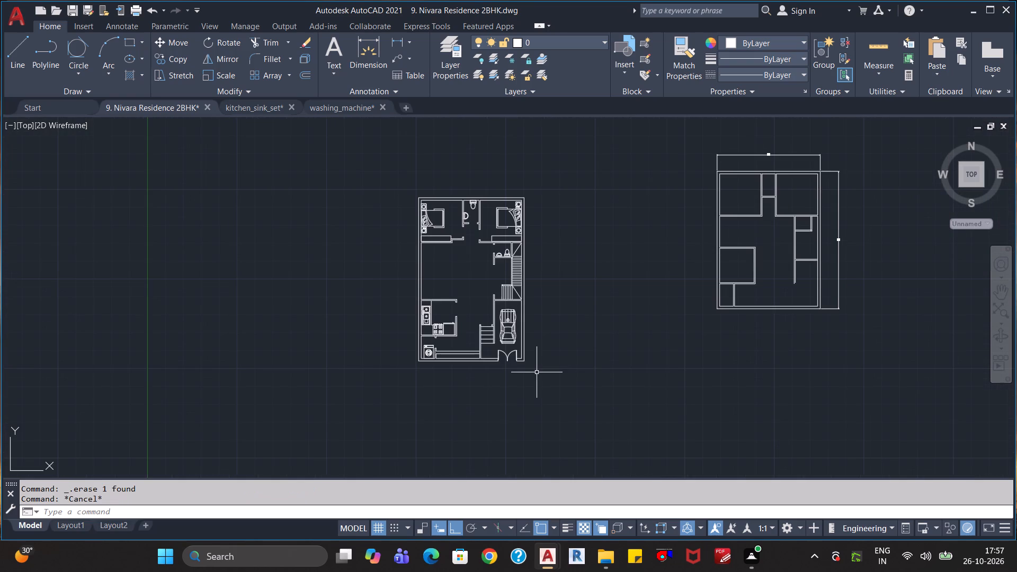
{"action": "key", "text": "Escape"}
{"action": "key", "text": "Escape"}
{"action": "key", "text": "ctrl+s"}
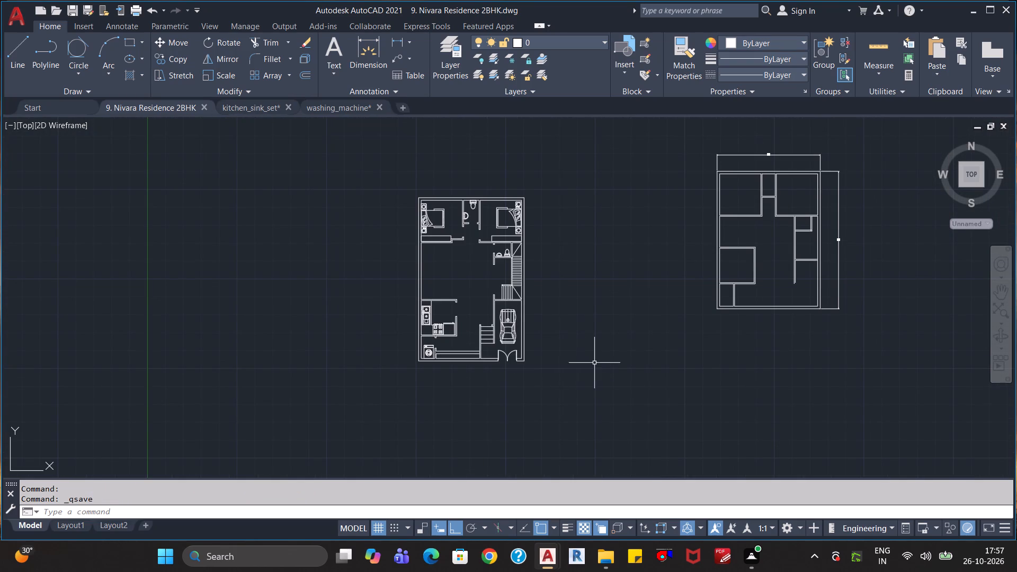
Open the couches_and_sofas_in_plan drawing from the Blocks folder inside Fuji Uploading plans.
{"action": "scroll", "coordinate": [605, 319], "scroll_direction": "down", "scroll_amount": 2}
{"action": "scroll", "coordinate": [605, 319], "scroll_direction": "up", "scroll_amount": 2}
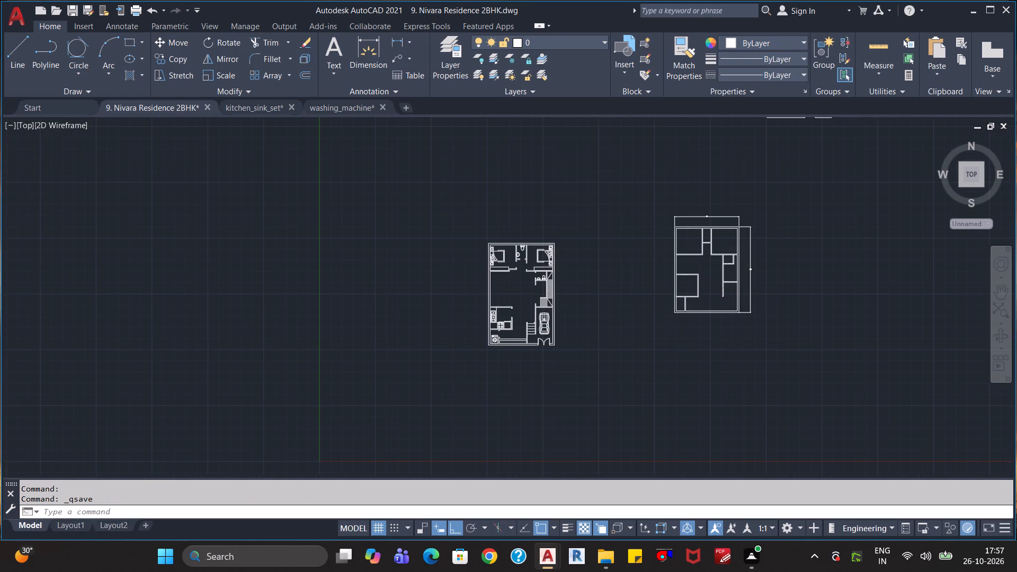
{"action": "key", "text": "ctrl+o"}
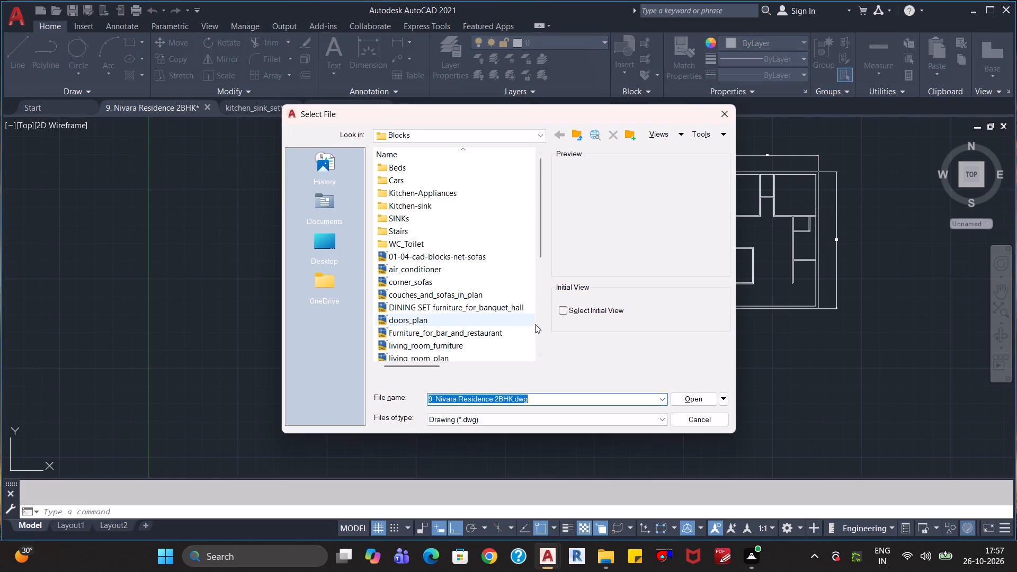
{"action": "left_click", "coordinate": [583, 135]}
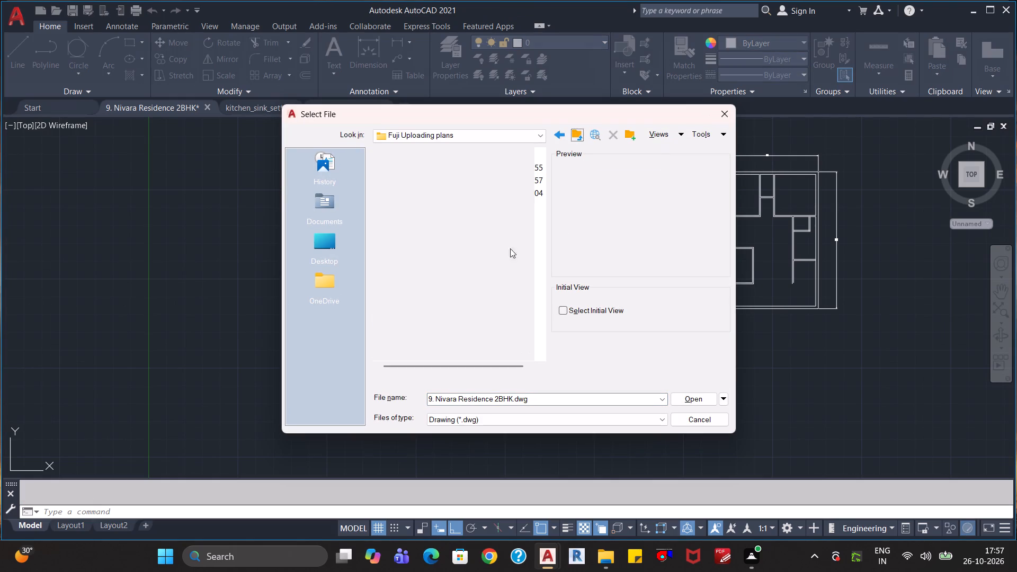
{"action": "left_click", "coordinate": [467, 256]}
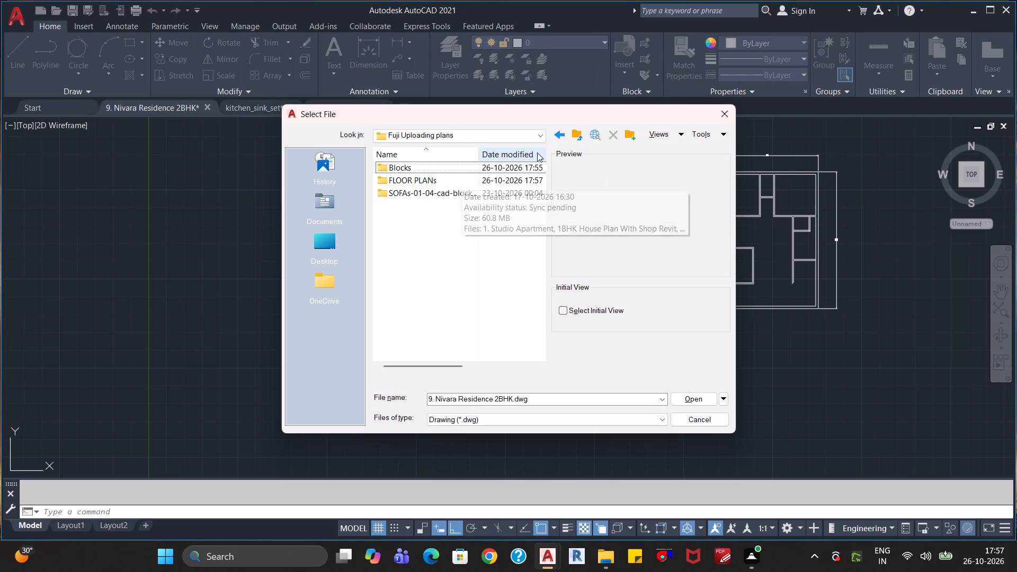
{"action": "left_click", "coordinate": [578, 132]}
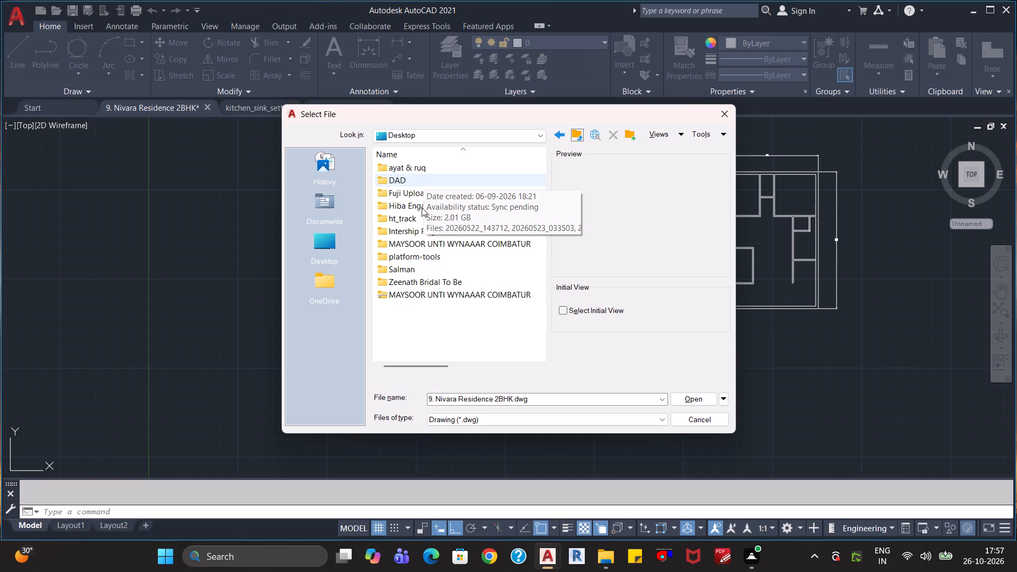
{"action": "double_click", "coordinate": [436, 193]}
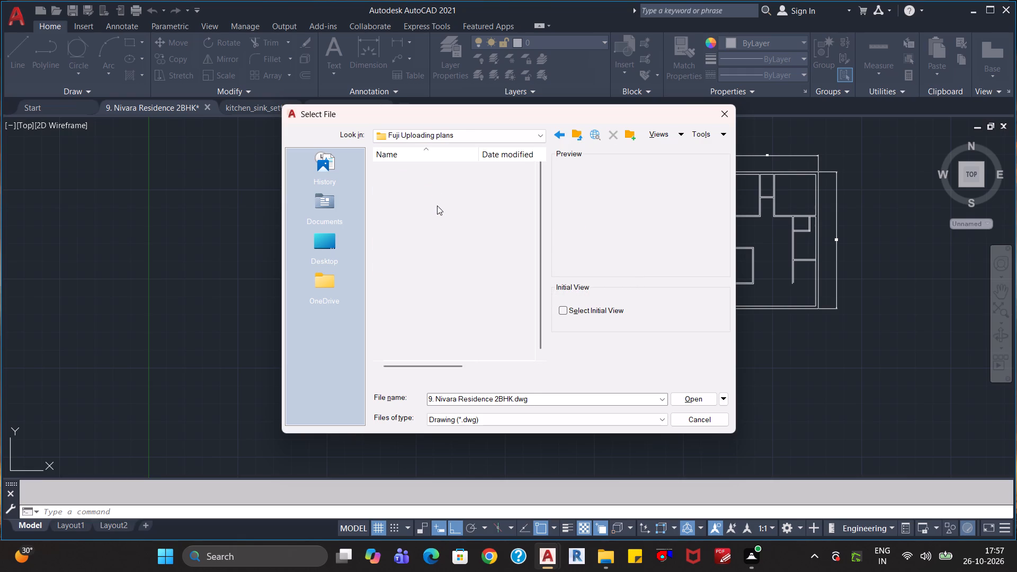
{"action": "double_click", "coordinate": [413, 167]}
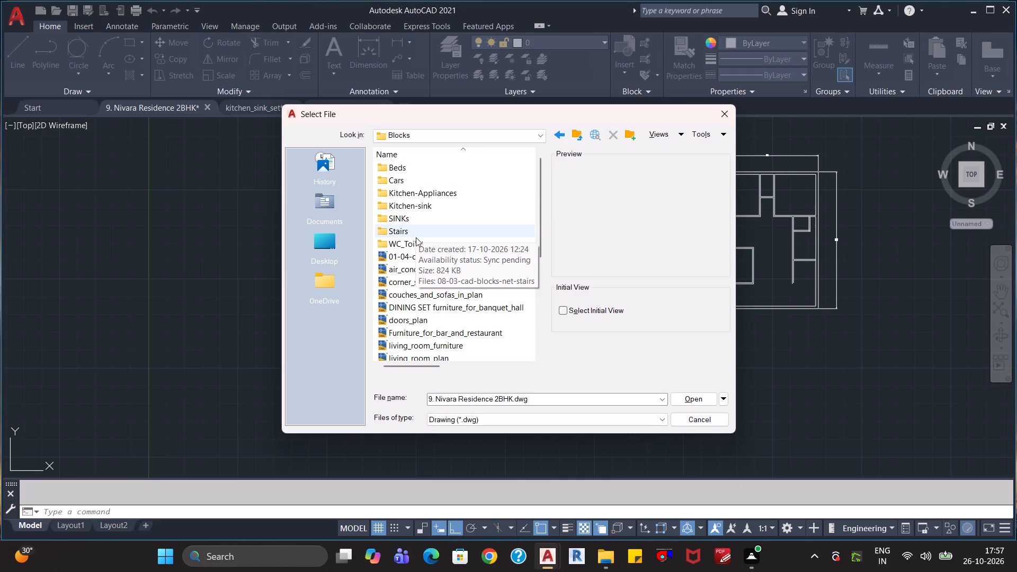
{"action": "scroll", "coordinate": [421, 238], "scroll_direction": "down", "scroll_amount": 2}
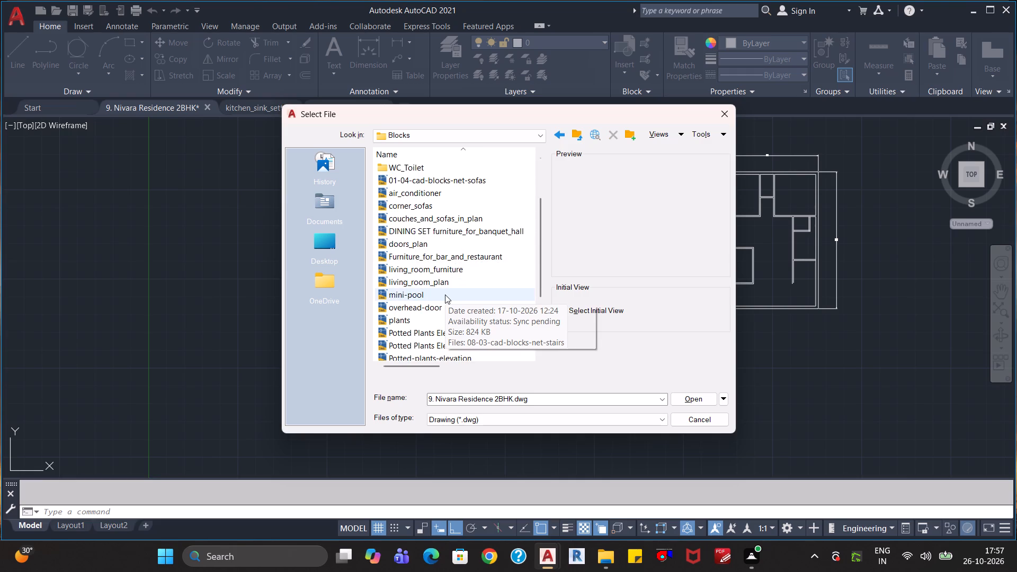
{"action": "double_click", "coordinate": [438, 220]}
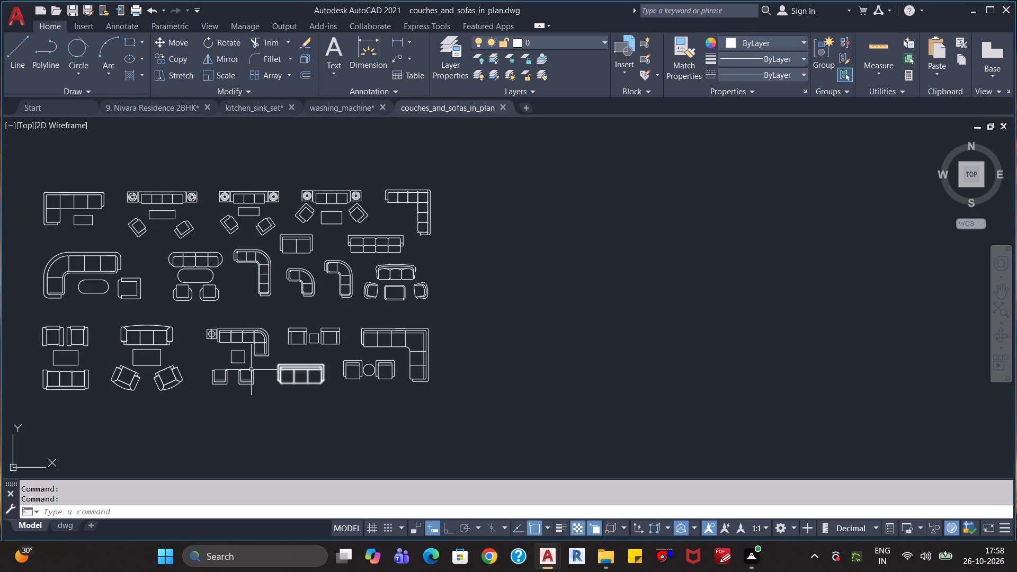
Copy the top-row four-seat sofa set with two angled armchairs into the Nivara Residence drawing, placing it in the empty space west of the plan.
{"action": "middle_click_drag", "start_coordinate": [207, 358], "coordinate": [343, 350]}
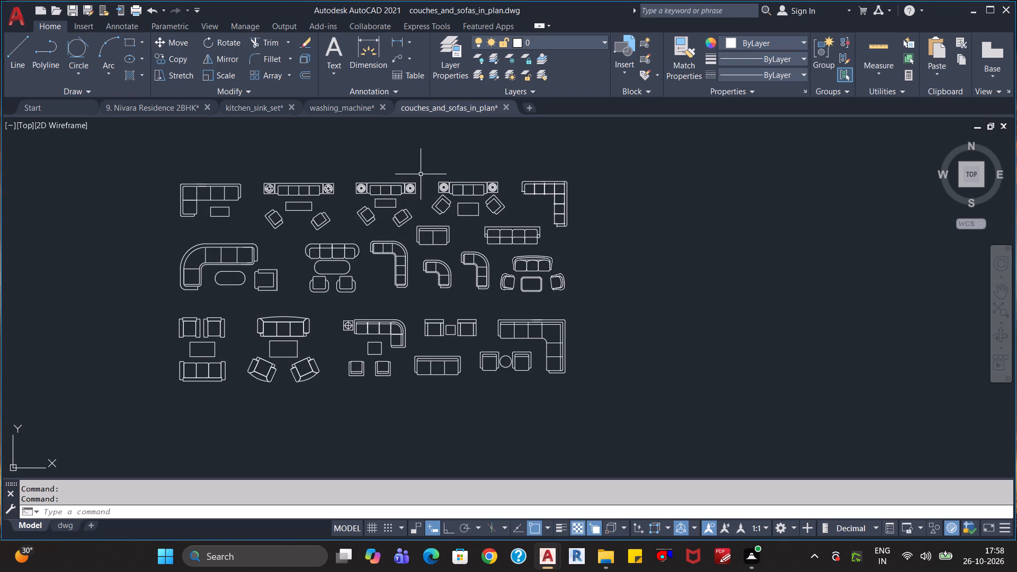
{"action": "left_click", "coordinate": [341, 171]}
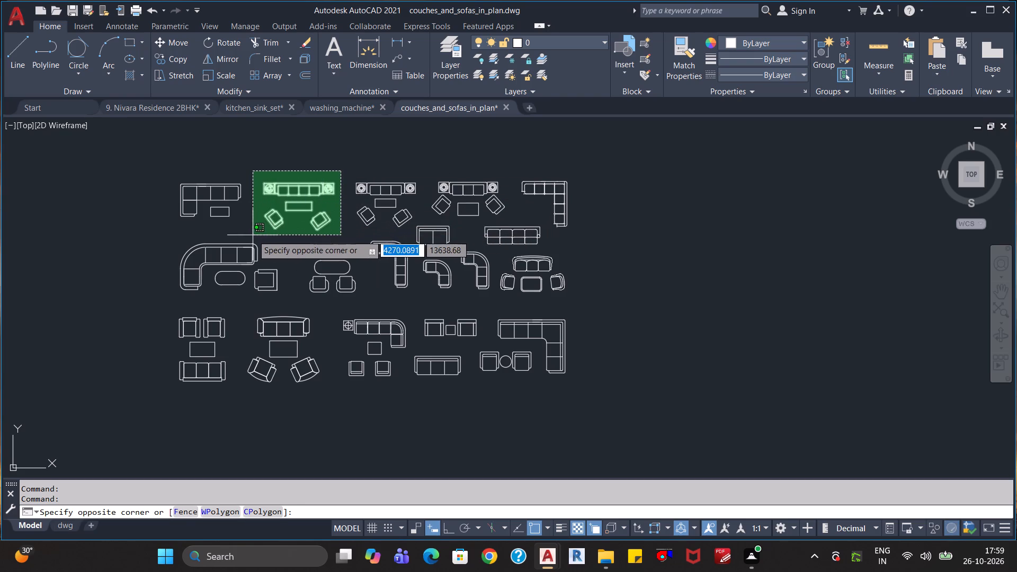
{"action": "left_click", "coordinate": [253, 235]}
{"action": "key", "text": "ctrl+c"}
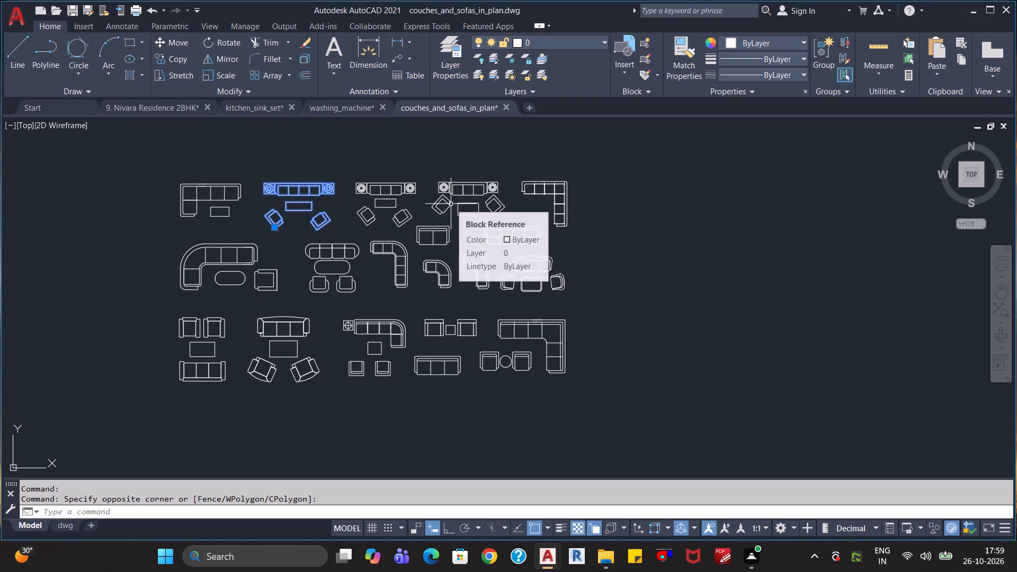
{"action": "key", "text": "alt+Tab"}
{"action": "key", "text": "alt+Tab"}
{"action": "key", "text": "alt+Tab"}
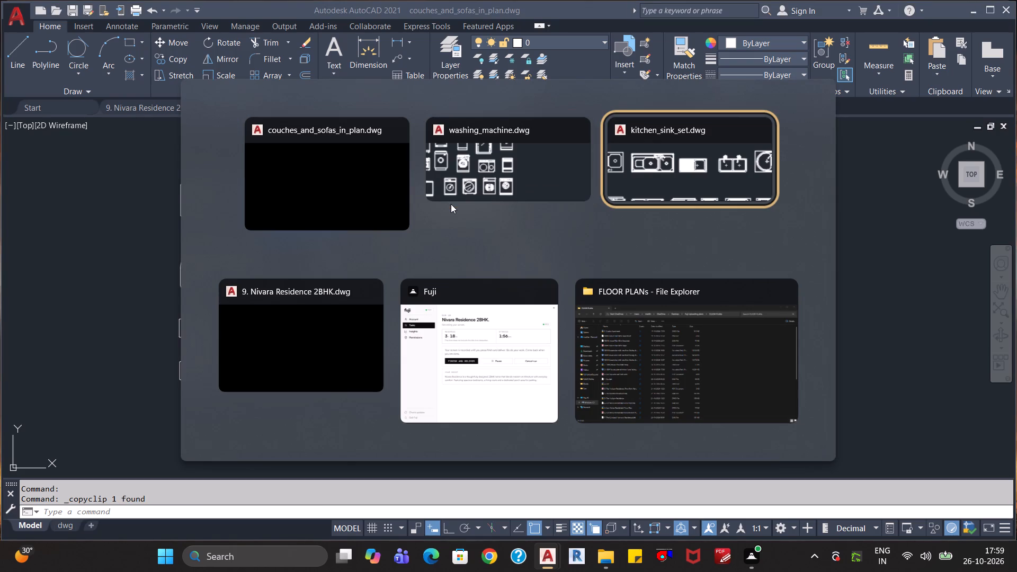
{"action": "key", "text": "alt+Tab"}
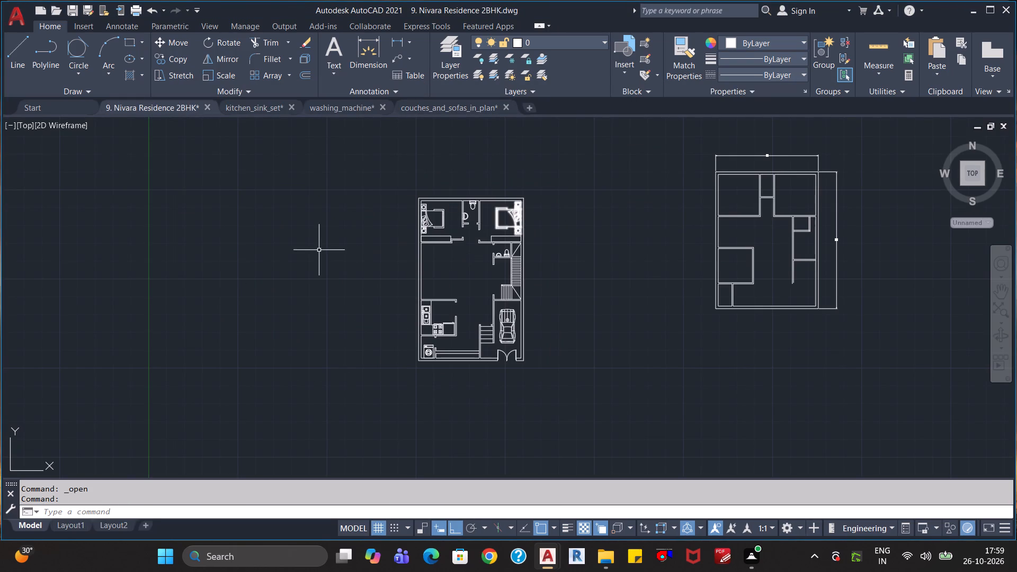
{"action": "key", "text": "ctrl+v"}
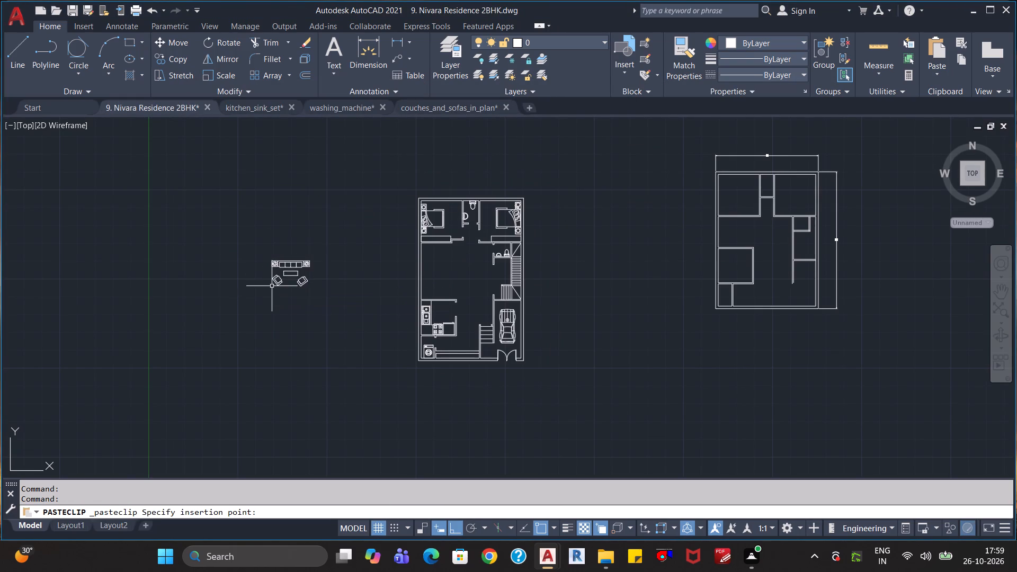
{"action": "left_click", "coordinate": [272, 286]}
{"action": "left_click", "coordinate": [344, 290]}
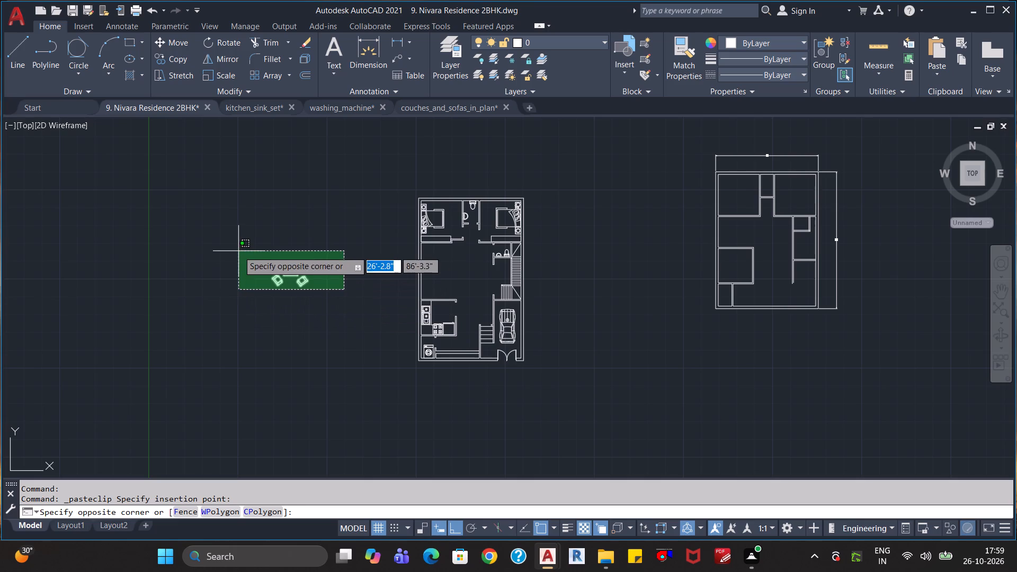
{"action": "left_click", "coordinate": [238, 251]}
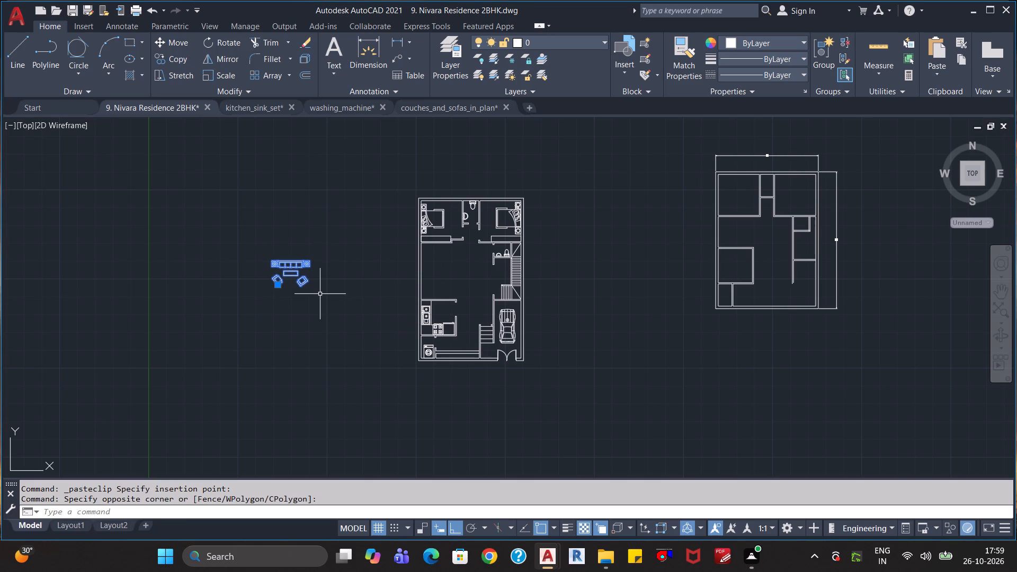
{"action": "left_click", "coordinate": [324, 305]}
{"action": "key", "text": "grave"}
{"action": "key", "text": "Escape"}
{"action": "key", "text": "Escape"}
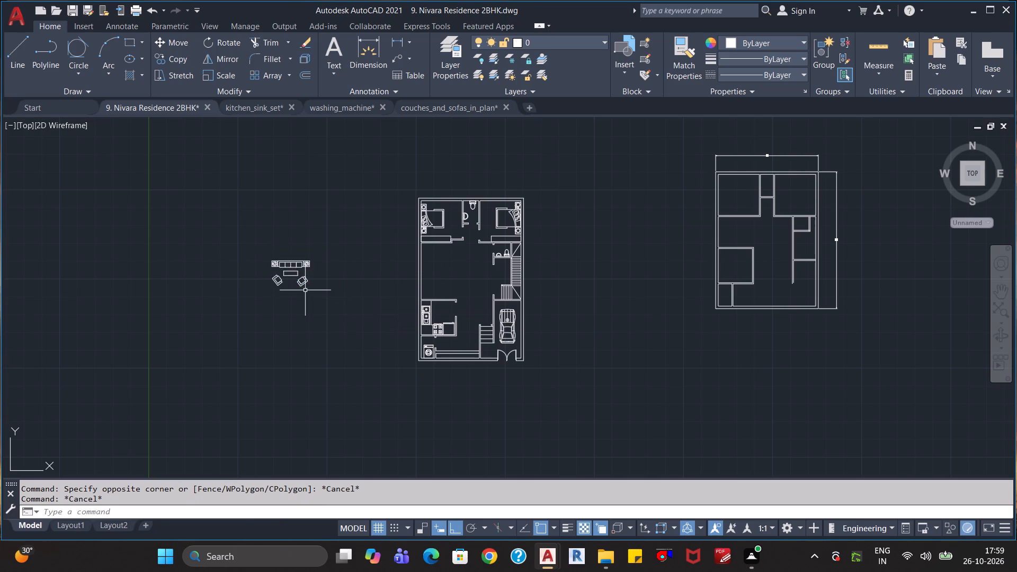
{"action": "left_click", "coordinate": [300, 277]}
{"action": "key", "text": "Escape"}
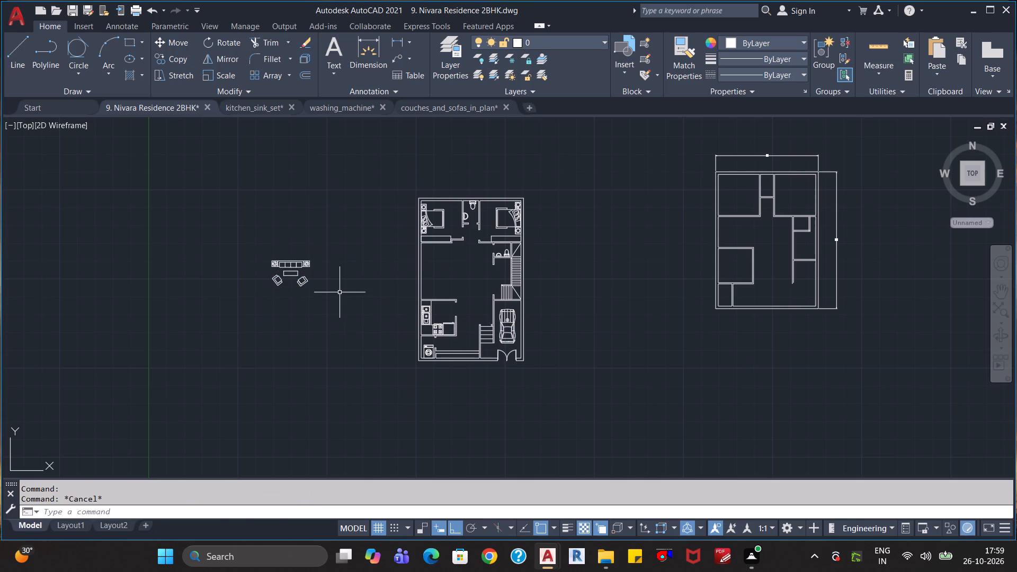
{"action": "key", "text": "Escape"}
Rotate the pasted sofa set 90 degrees clockwise so the sofa stands on the east side and the armchairs on the west.
{"action": "left_click", "coordinate": [334, 289]}
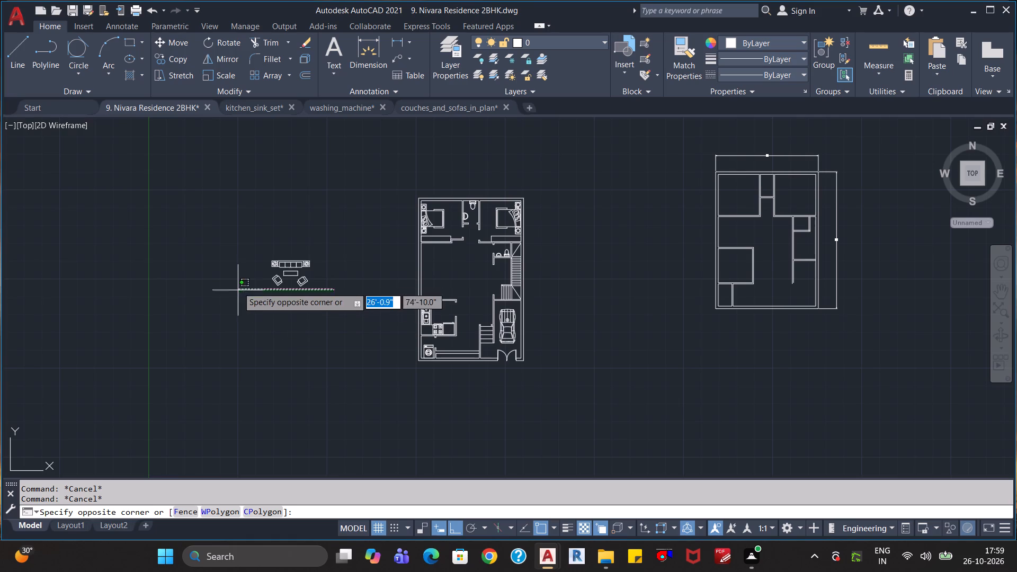
{"action": "left_click", "coordinate": [244, 244]}
{"action": "type", "text": "ro"}
{"action": "key", "text": "Return"}
{"action": "left_click", "coordinate": [310, 269]}
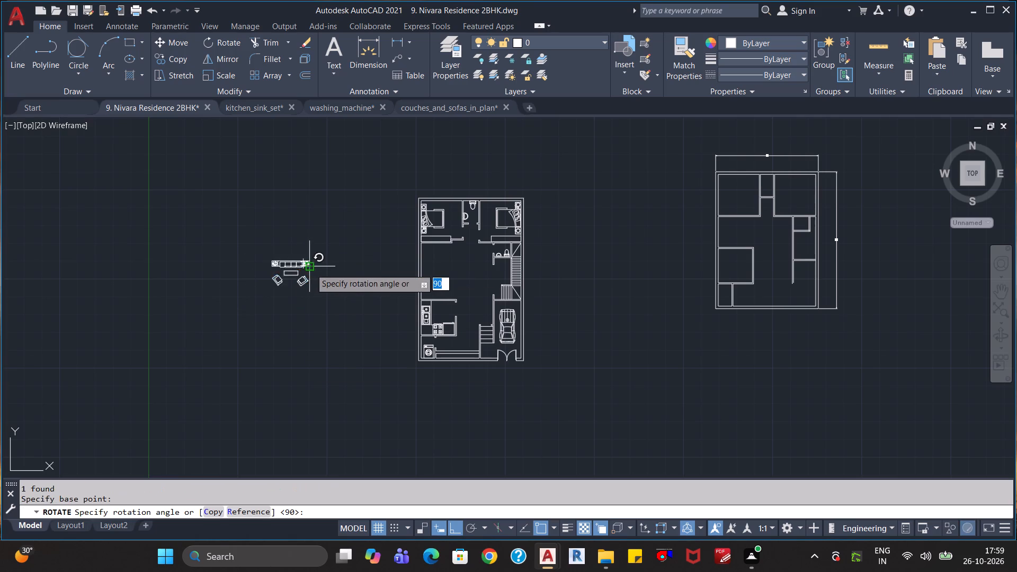
{"action": "left_click", "coordinate": [317, 309]}
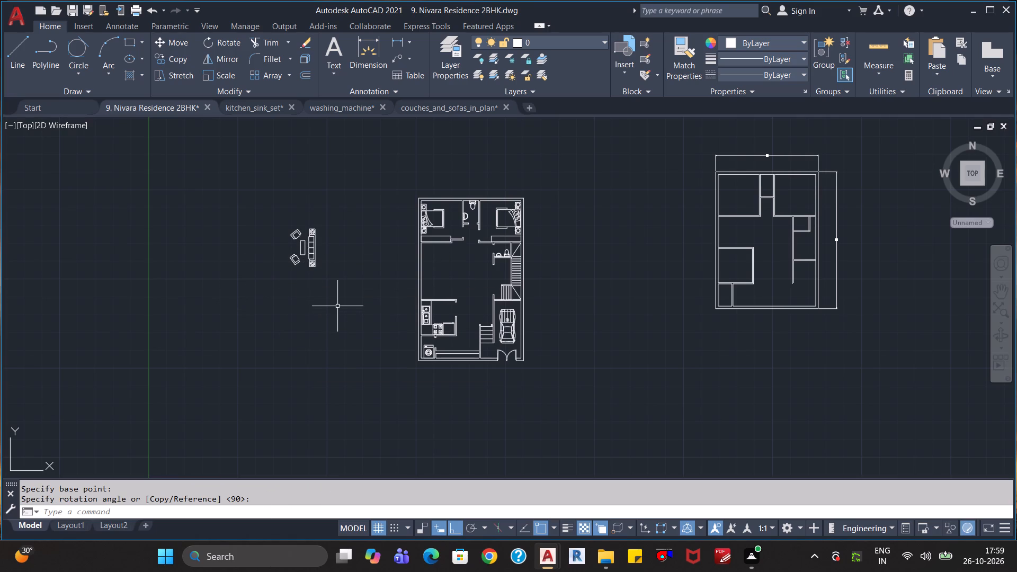
{"action": "key", "text": "Escape"}
{"action": "key", "text": "Escape"}
{"action": "key", "text": "Escape"}
{"action": "key", "text": "Escape"}
Move the rotated sofa set into the living room north of the kitchen, with Ortho turned off for free placement.
{"action": "left_click", "coordinate": [338, 282]}
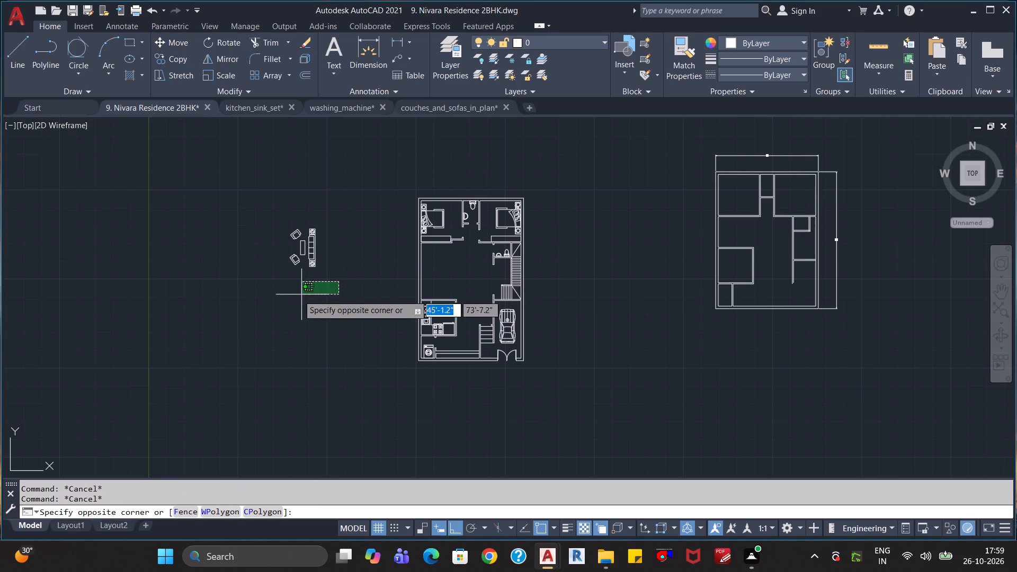
{"action": "left_click", "coordinate": [267, 203]}
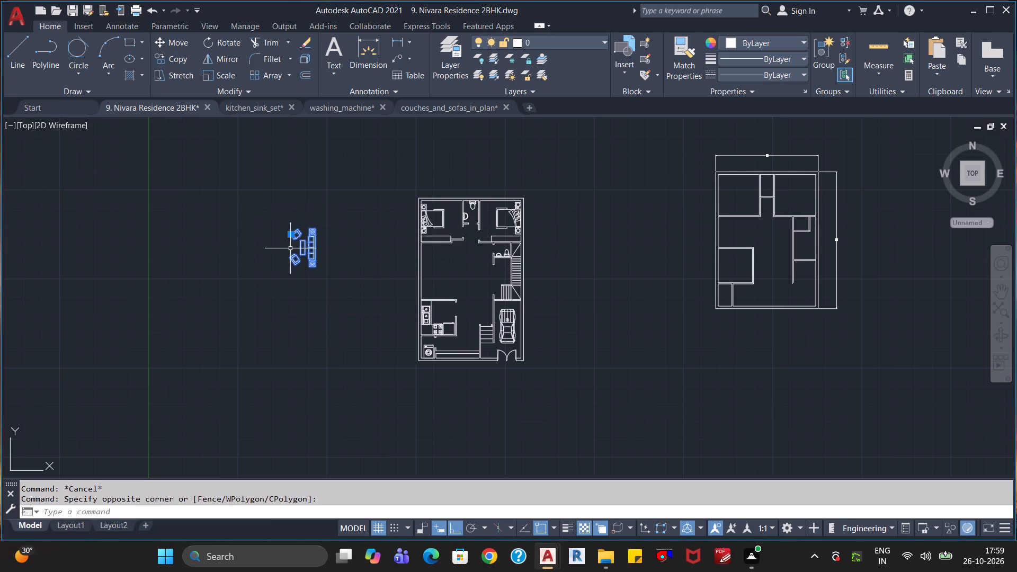
{"action": "key", "text": "m"}
{"action": "key", "text": "Return"}
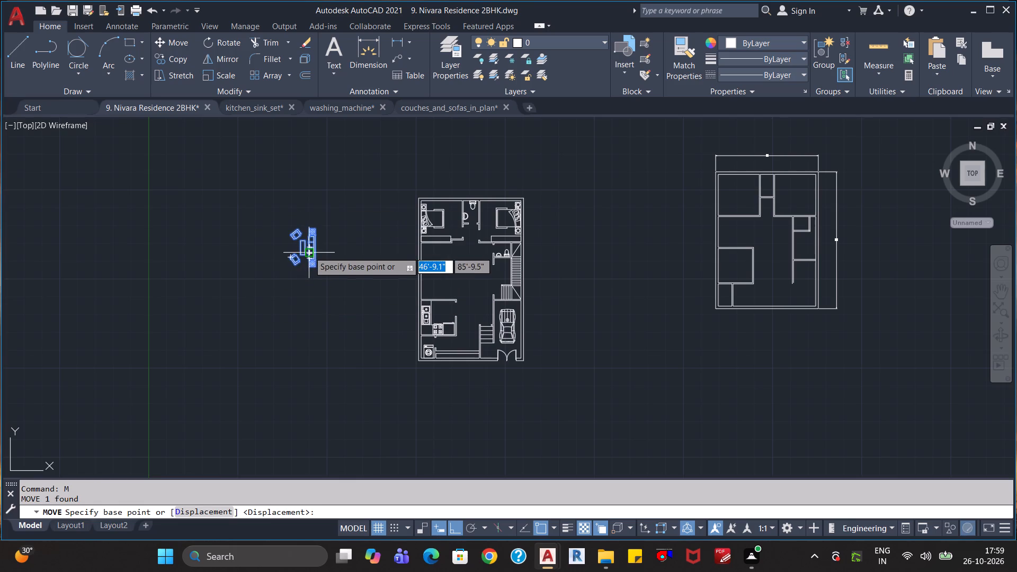
{"action": "left_click", "coordinate": [310, 253]}
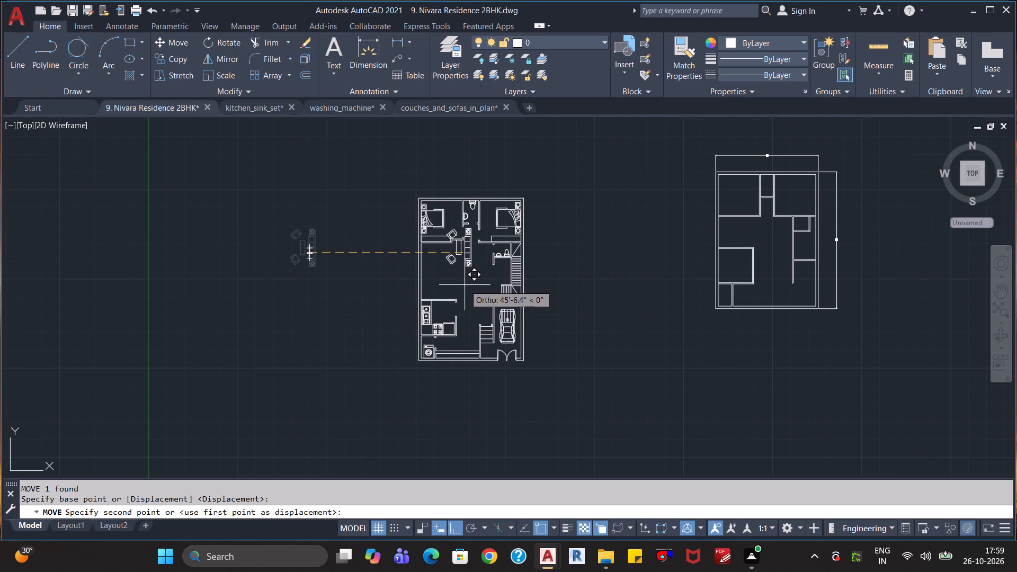
{"action": "key", "text": "F8"}
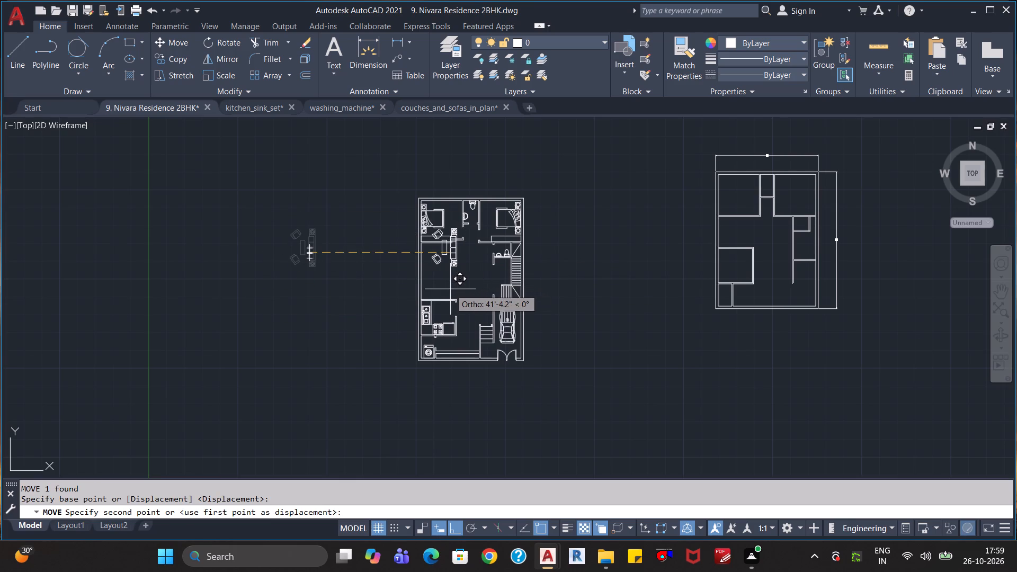
{"action": "scroll", "coordinate": [467, 277], "scroll_direction": "up", "scroll_amount": 3}
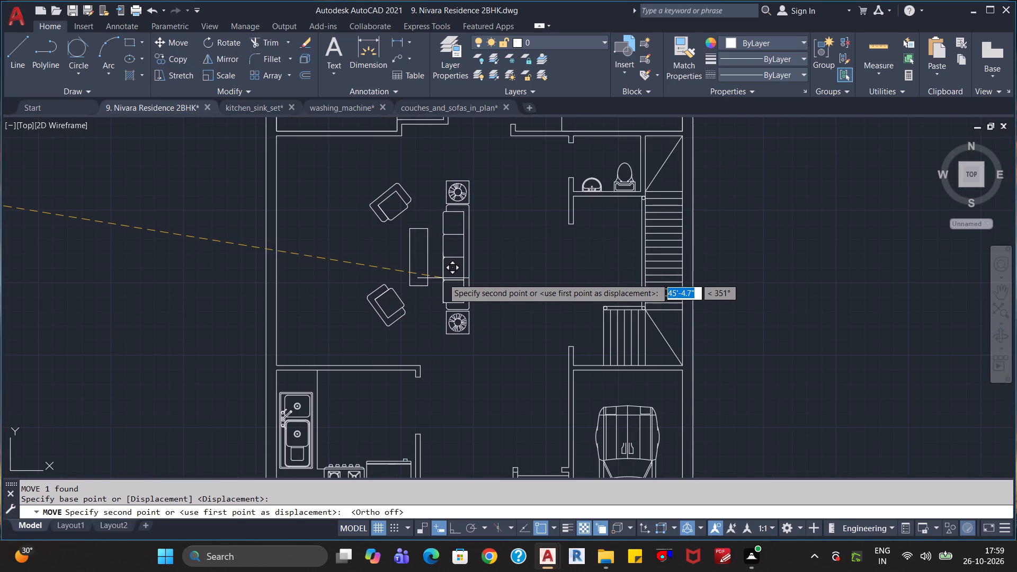
{"action": "left_click", "coordinate": [443, 278]}
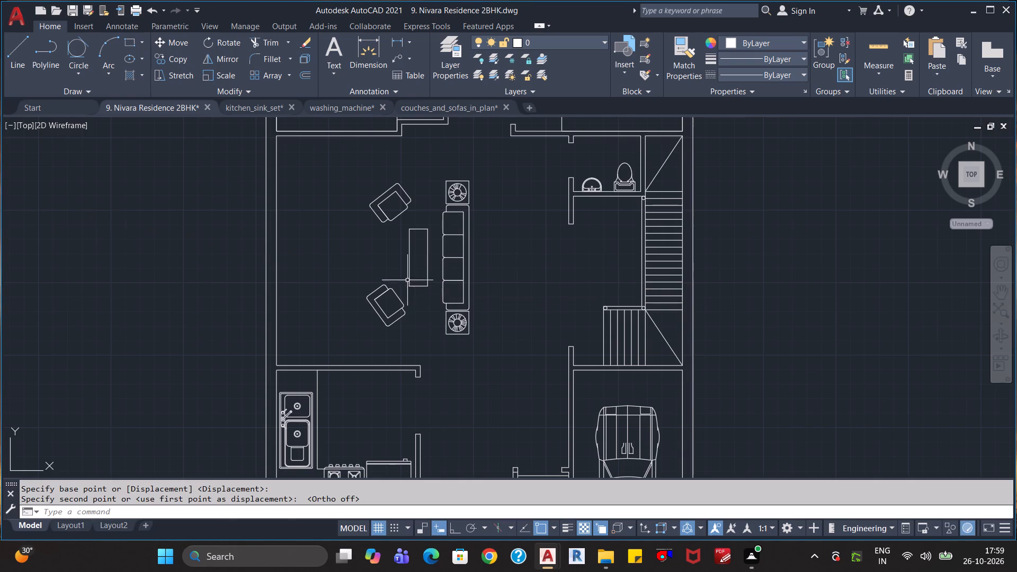
Explode the living room sofa set block into separate pieces.
{"action": "left_click", "coordinate": [464, 316]}
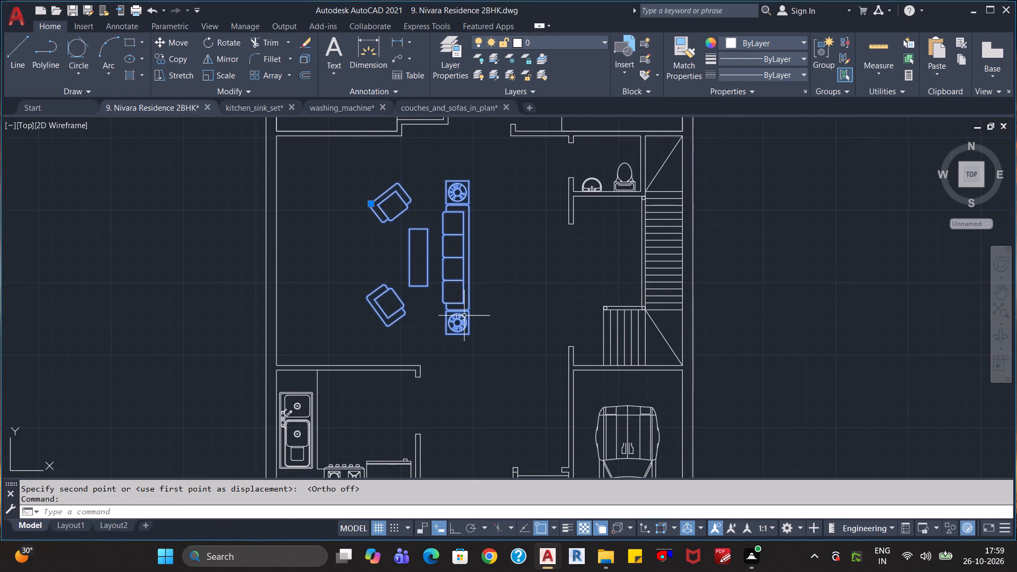
{"action": "key", "text": "x"}
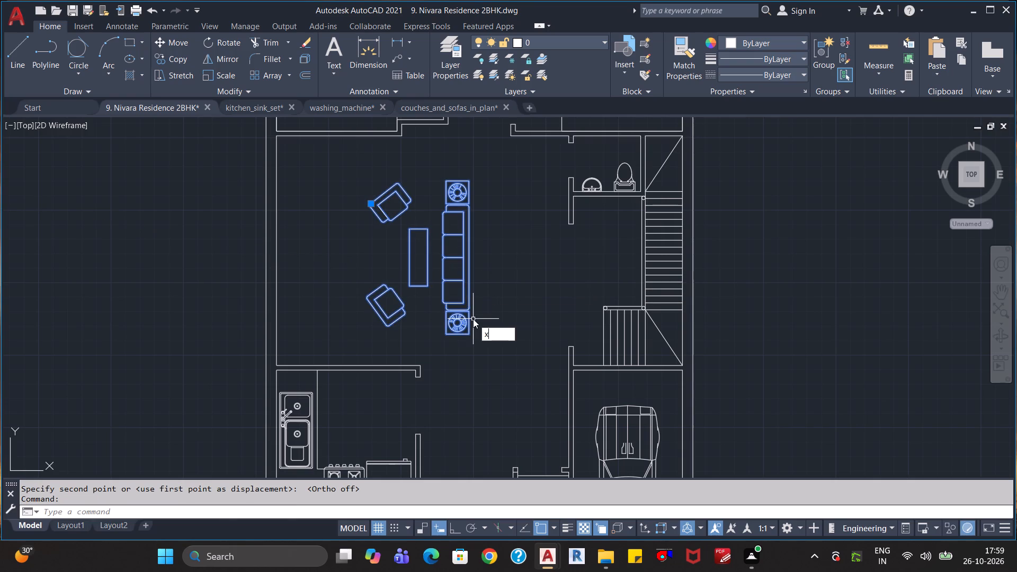
{"action": "key", "text": "Return"}
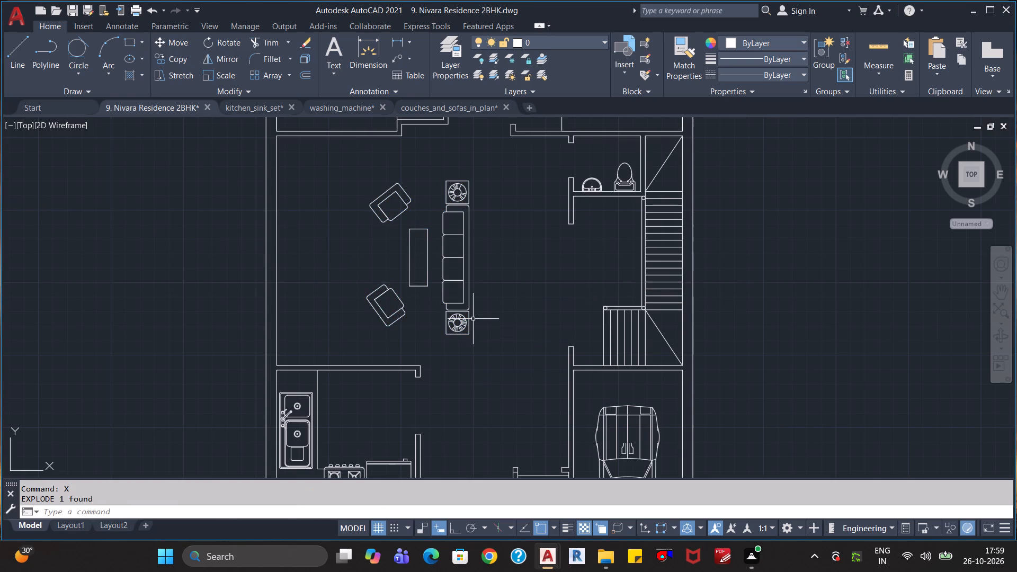
Rotate the living room's north armchair about its inner seat corner so that it faces straight south.
{"action": "left_click", "coordinate": [425, 209]}
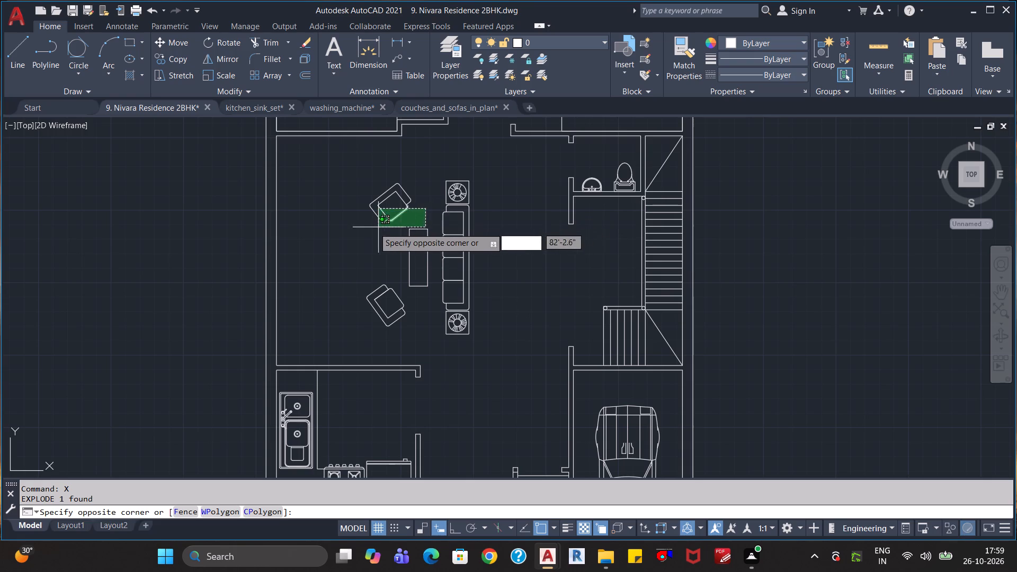
{"action": "left_click", "coordinate": [341, 172]}
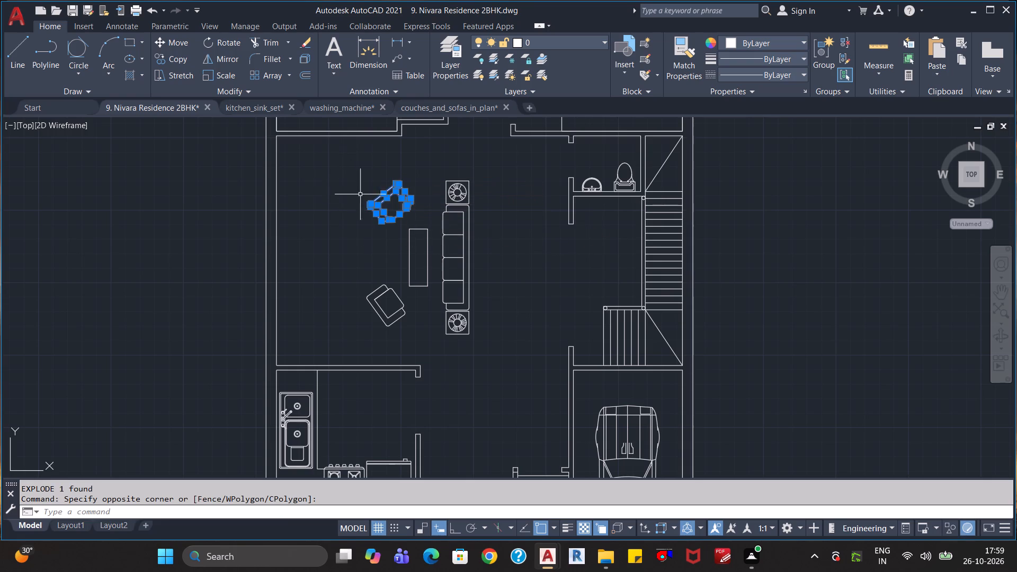
{"action": "scroll", "coordinate": [385, 207], "scroll_direction": "up", "scroll_amount": 3}
{"action": "left_click", "coordinate": [385, 259]}
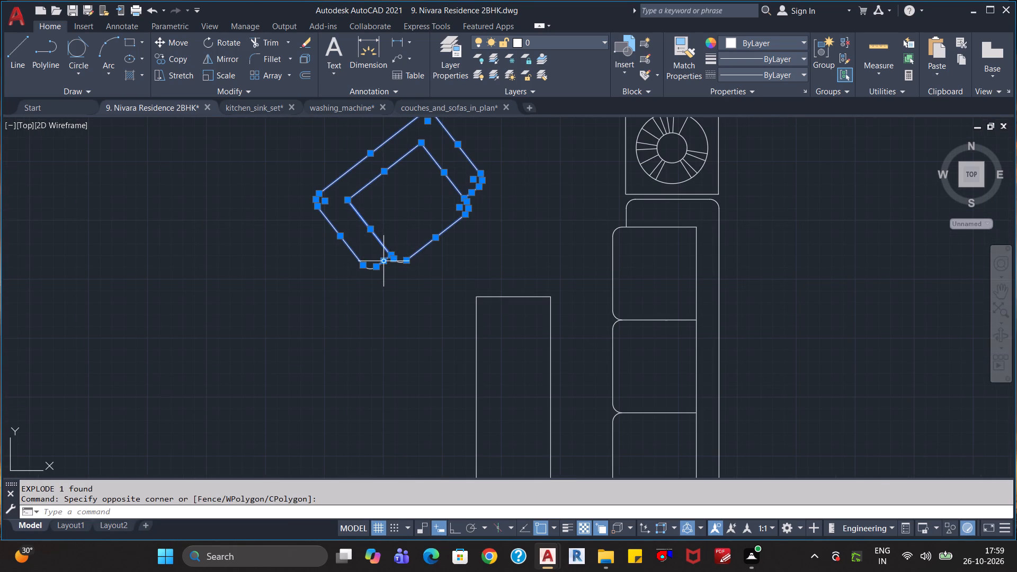
{"action": "left_click", "coordinate": [371, 269]}
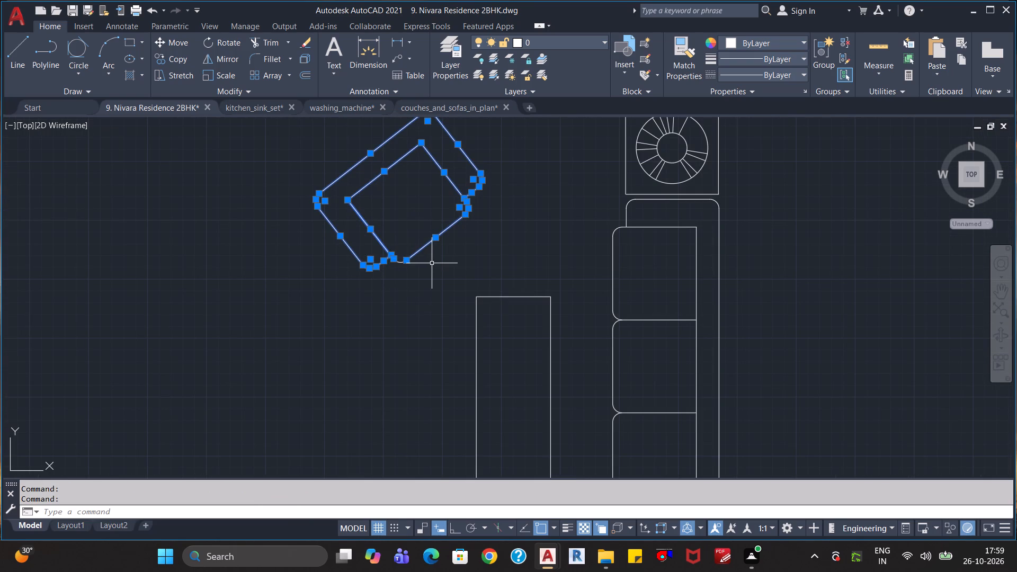
{"action": "scroll", "coordinate": [432, 263], "scroll_direction": "down", "scroll_amount": 1}
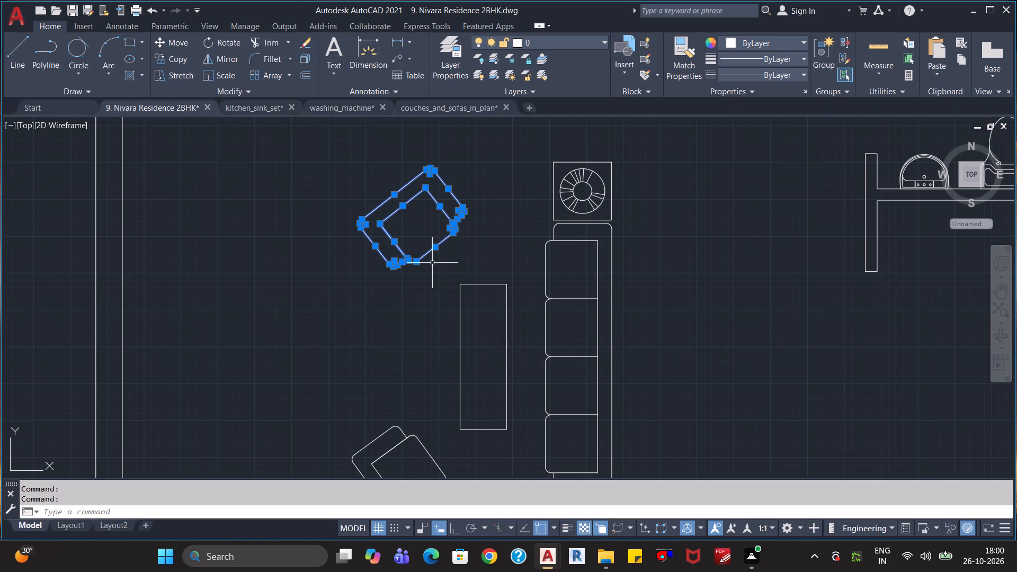
{"action": "type", "text": "ro"}
{"action": "key", "text": "Return"}
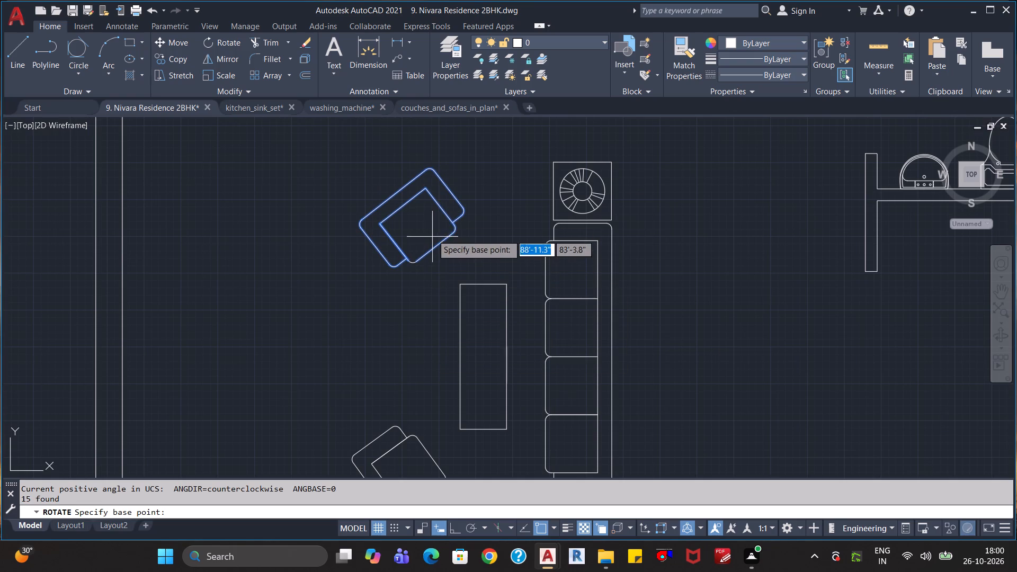
{"action": "left_click", "coordinate": [424, 191]}
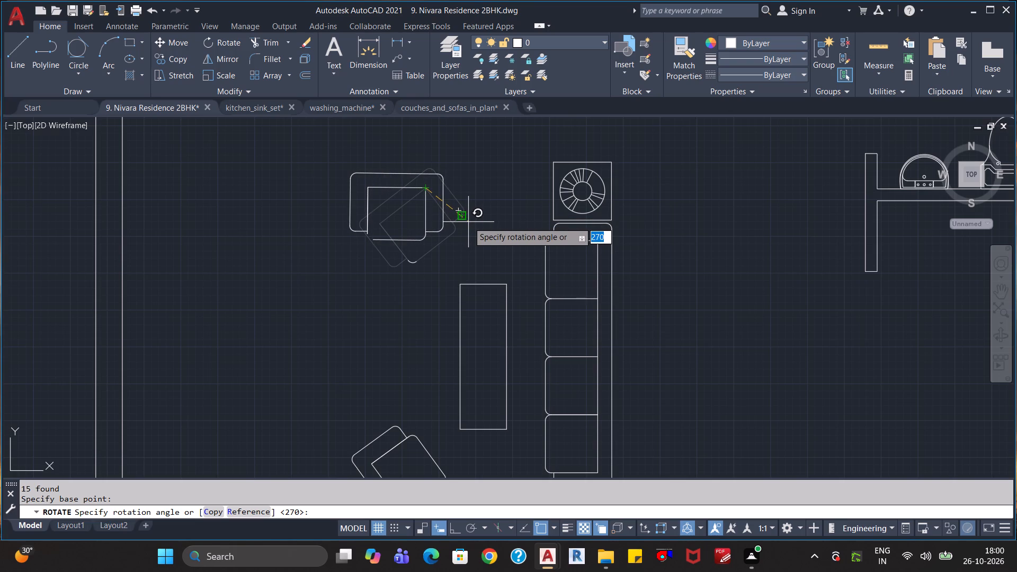
{"action": "left_click", "coordinate": [468, 222]}
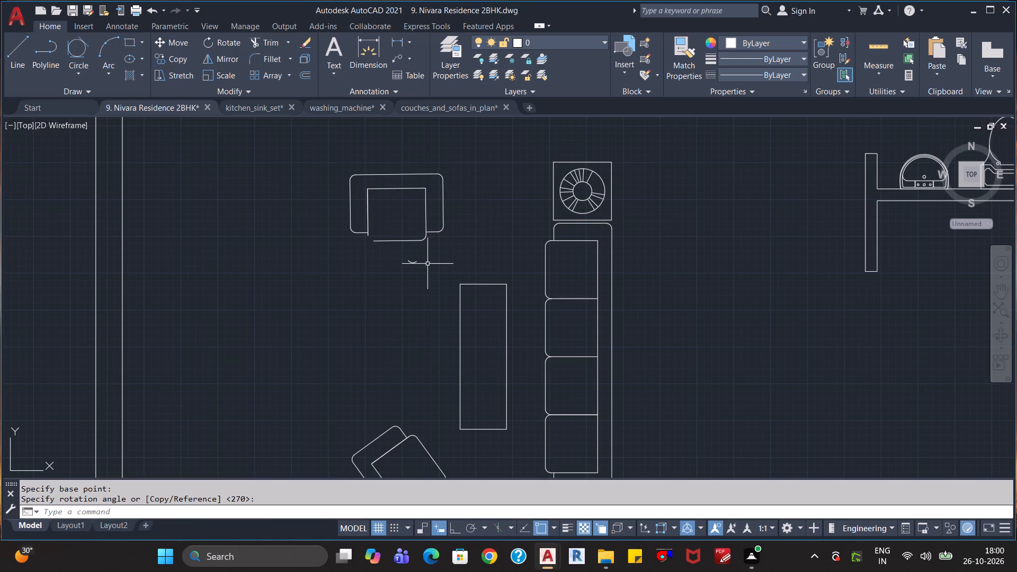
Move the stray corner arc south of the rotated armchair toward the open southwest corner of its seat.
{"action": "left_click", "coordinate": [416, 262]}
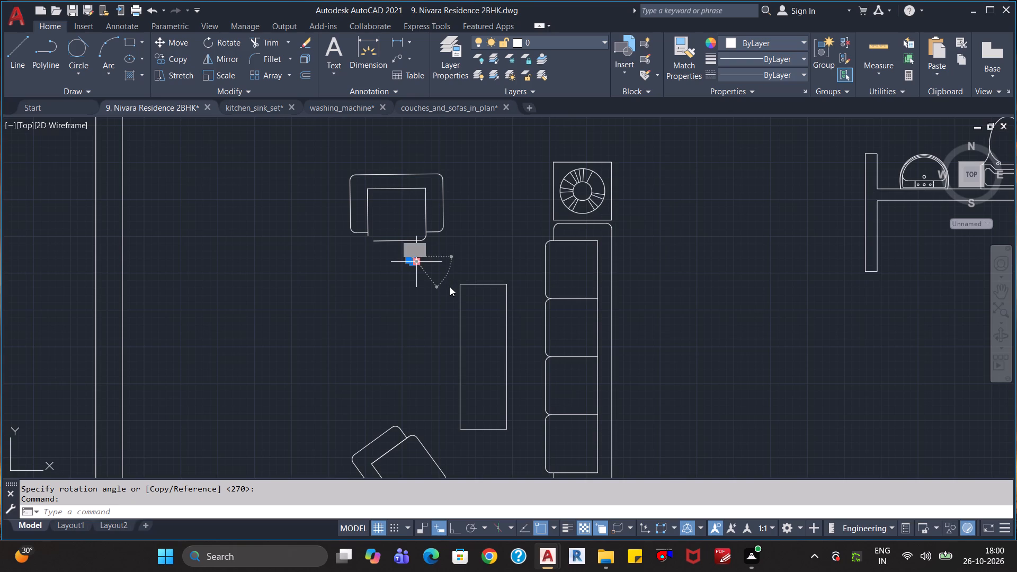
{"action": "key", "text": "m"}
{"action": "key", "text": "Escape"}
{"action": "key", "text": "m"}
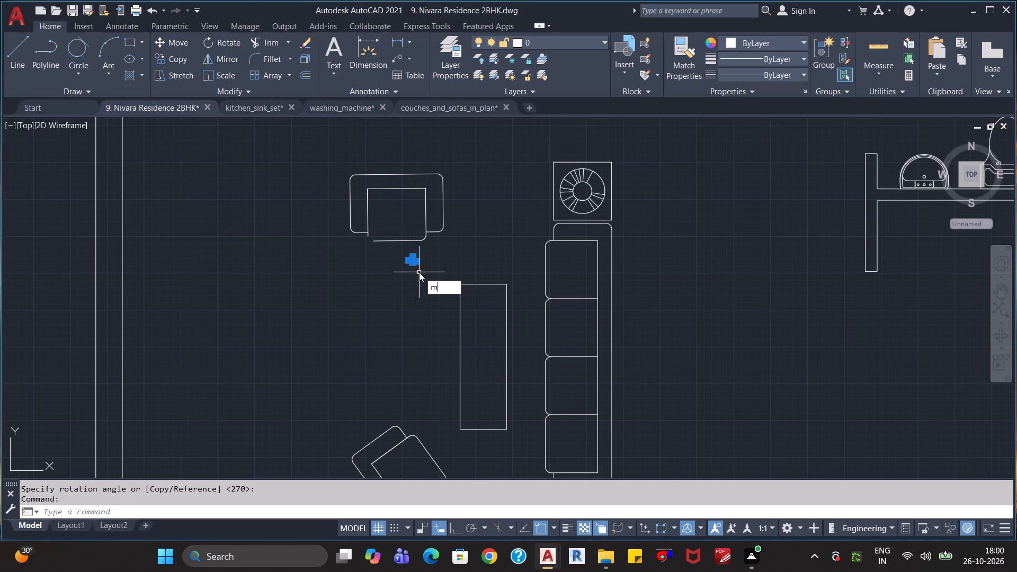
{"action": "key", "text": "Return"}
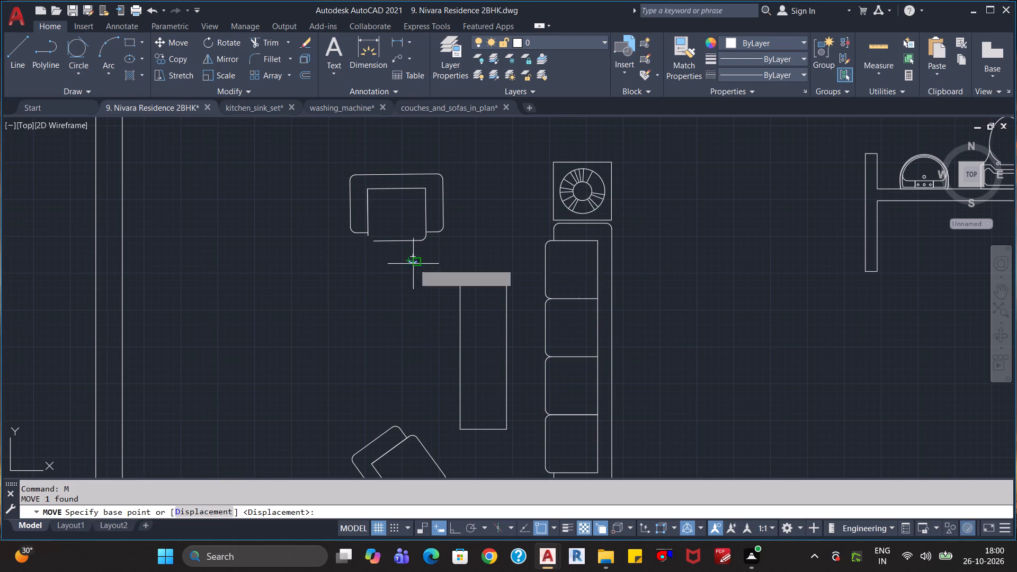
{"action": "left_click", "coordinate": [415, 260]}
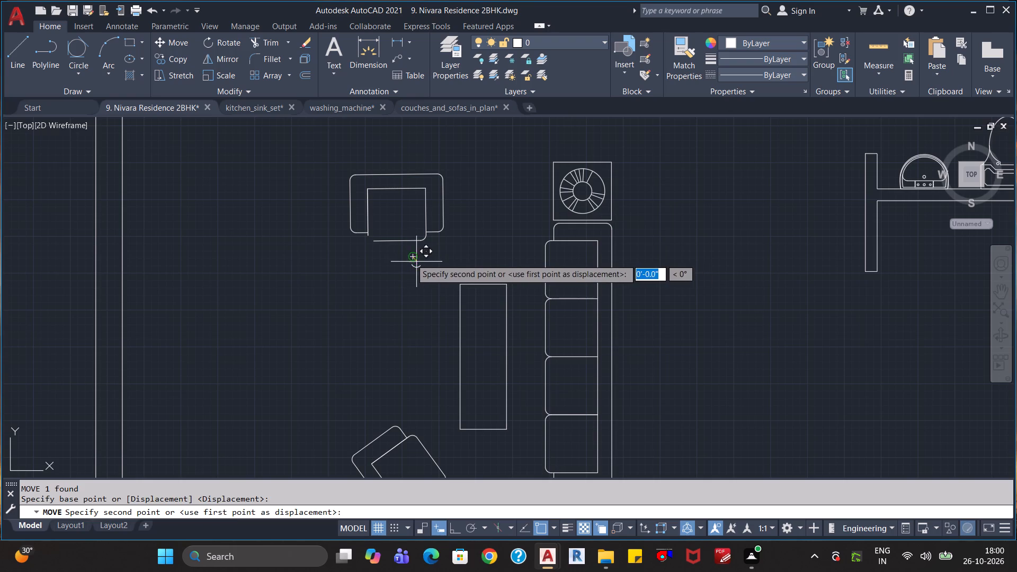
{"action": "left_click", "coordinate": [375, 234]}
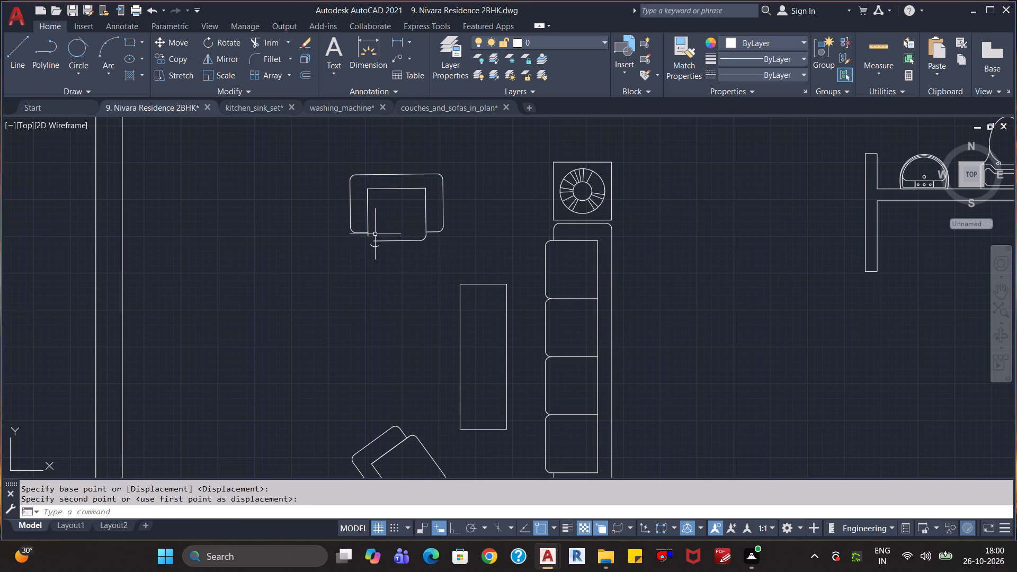
Mirror the armchair seat's southeast corner arc across a near-vertical line through the seat's middle, keeping the original arc.
{"action": "scroll", "coordinate": [401, 273], "scroll_direction": "up", "scroll_amount": 2}
{"action": "middle_click_drag", "start_coordinate": [385, 265], "coordinate": [454, 396]}
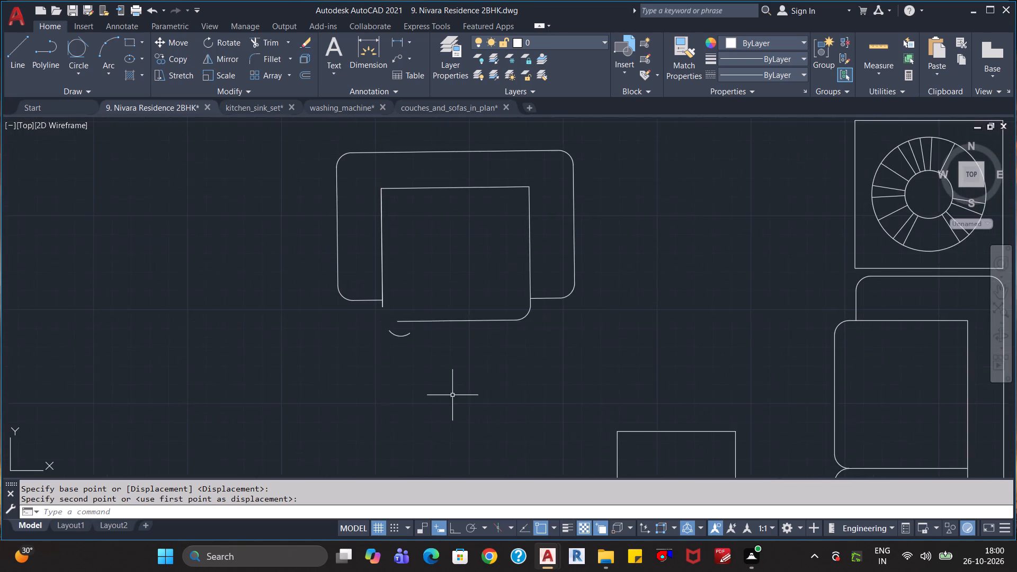
{"action": "scroll", "coordinate": [432, 373], "scroll_direction": "up", "scroll_amount": 2}
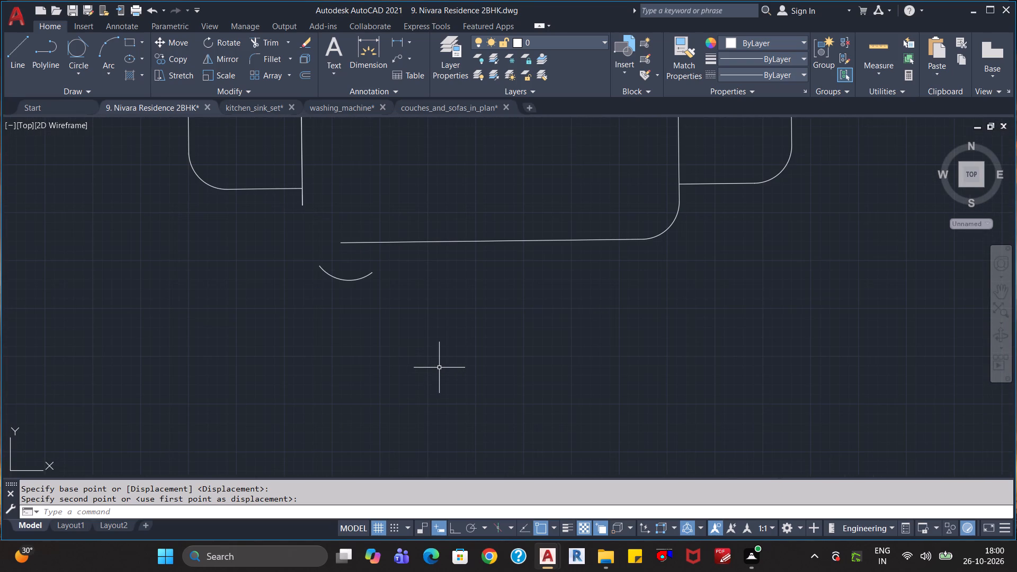
{"action": "key", "text": "Escape"}
{"action": "key", "text": "Escape"}
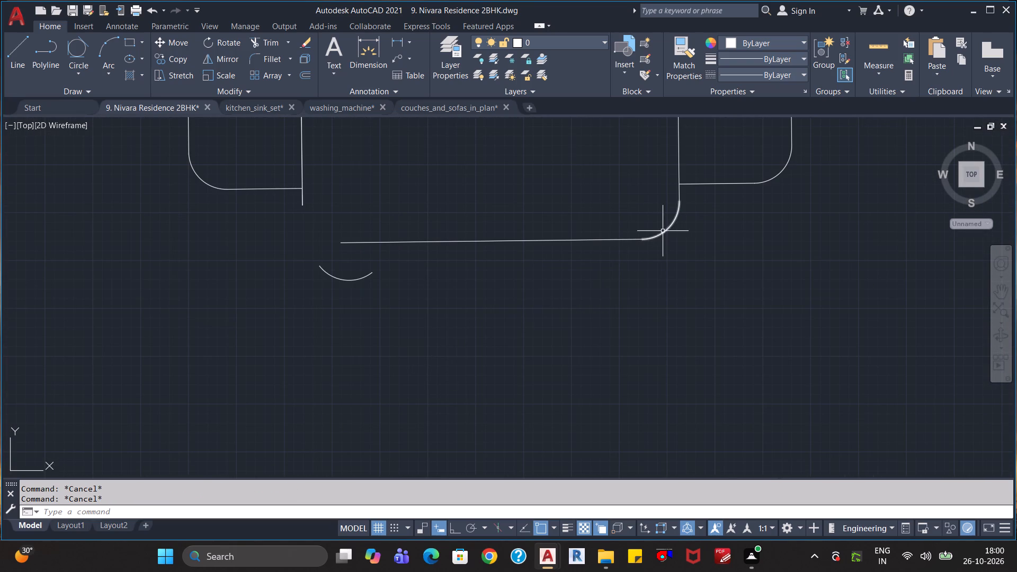
{"action": "left_click", "coordinate": [663, 231]}
{"action": "type", "text": "mi"}
{"action": "key", "text": "Return"}
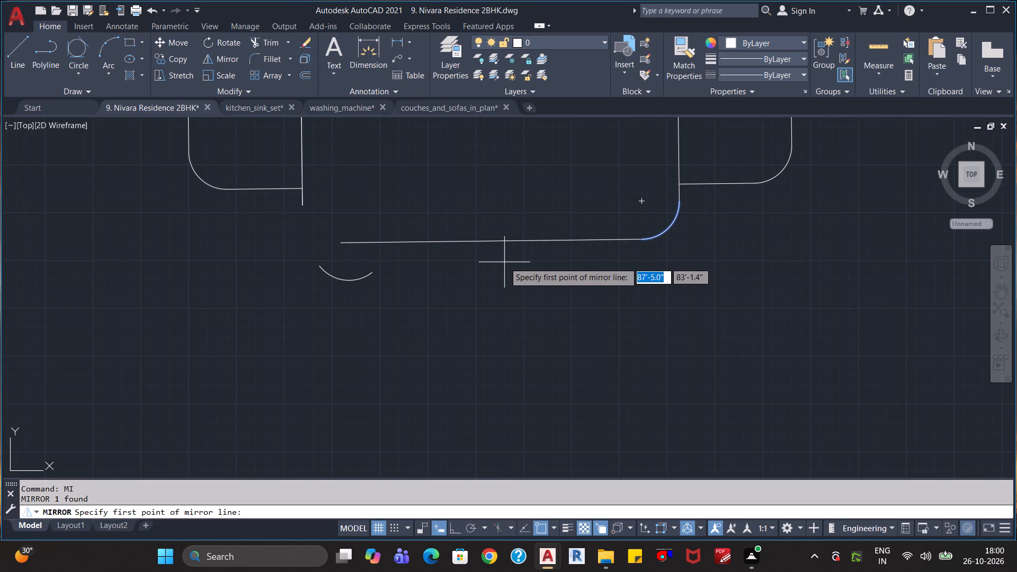
{"action": "left_click", "coordinate": [499, 219]}
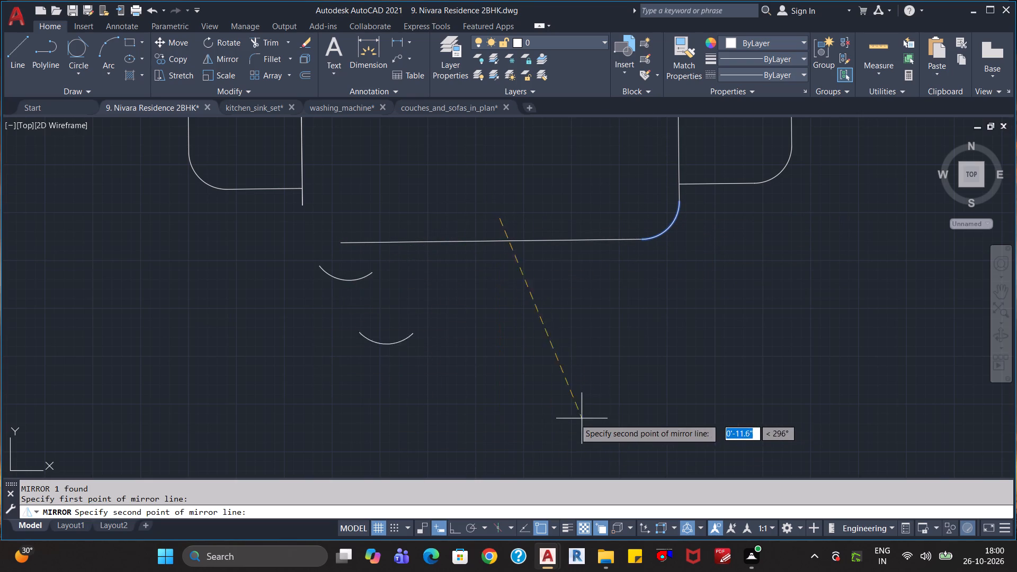
{"action": "left_click", "coordinate": [514, 416]}
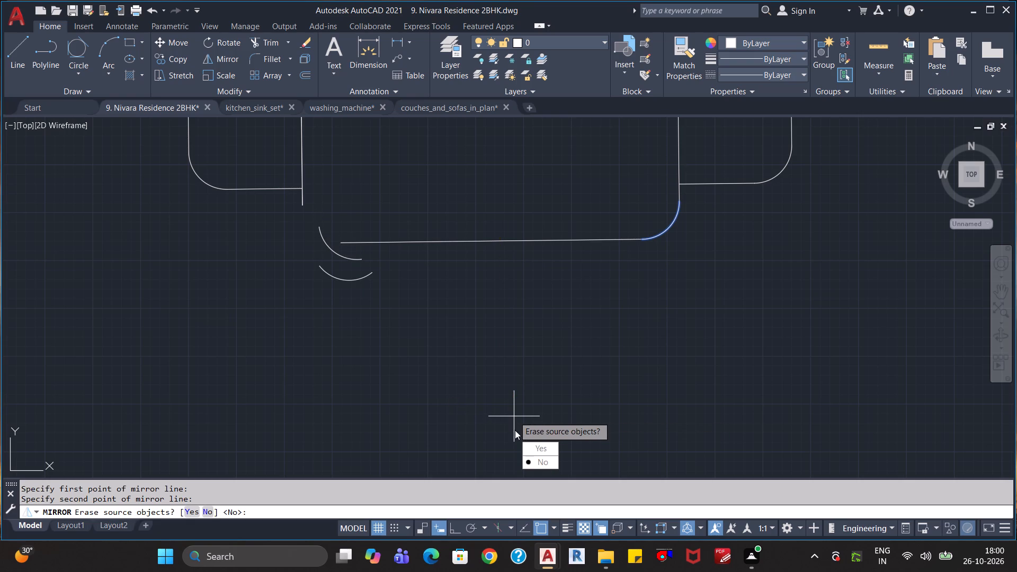
{"action": "left_click_drag", "start_coordinate": [532, 461], "coordinate": [514, 416]}
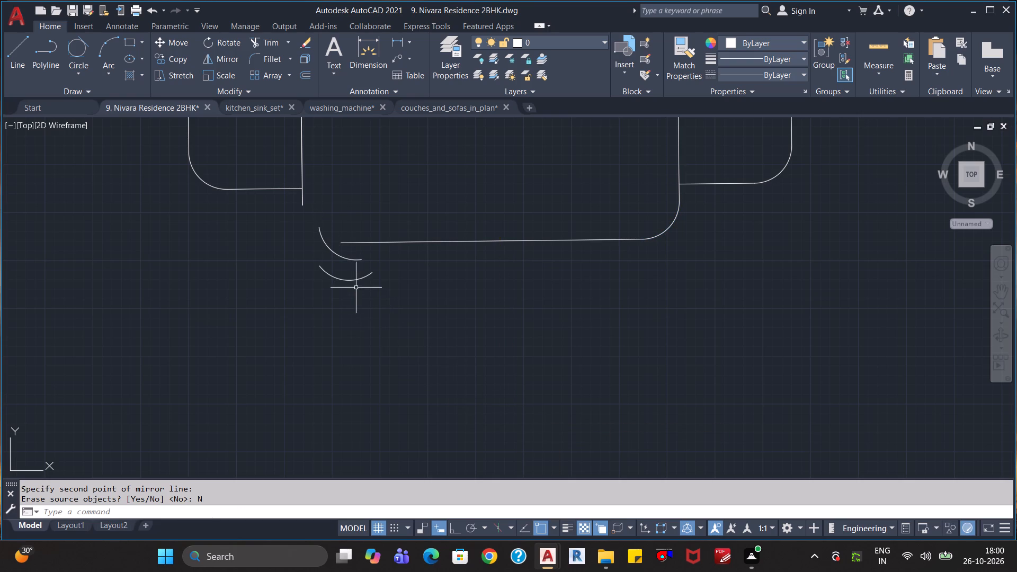
Delete the stray arc just south of the mirrored corner arc.
{"action": "left_click", "coordinate": [353, 280]}
{"action": "key", "text": "Delete"}
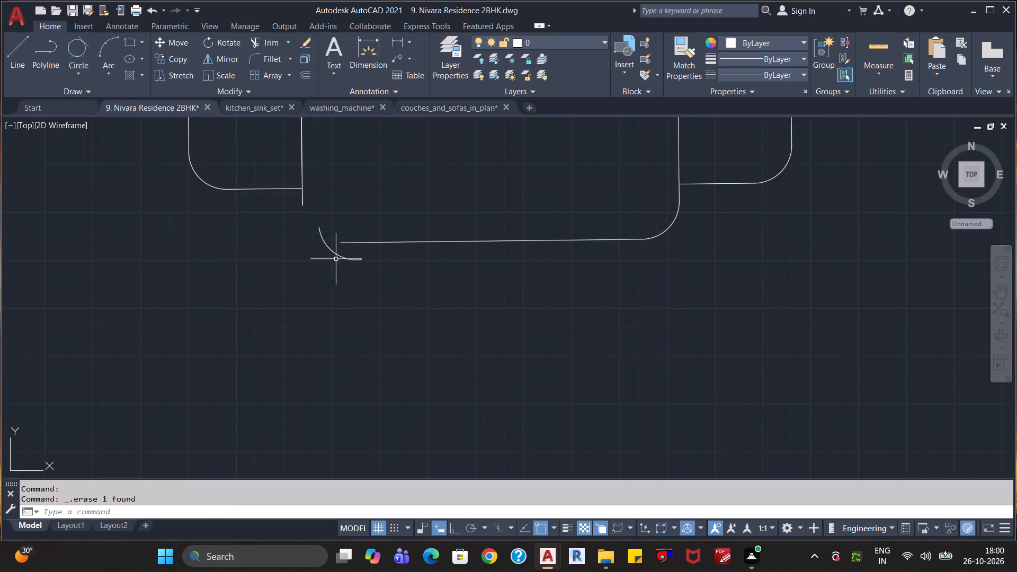
Close the seat's southwest corner by moving the mirrored arc to the side line's end and stretching its free end to the front line.
{"action": "left_click", "coordinate": [330, 251]}
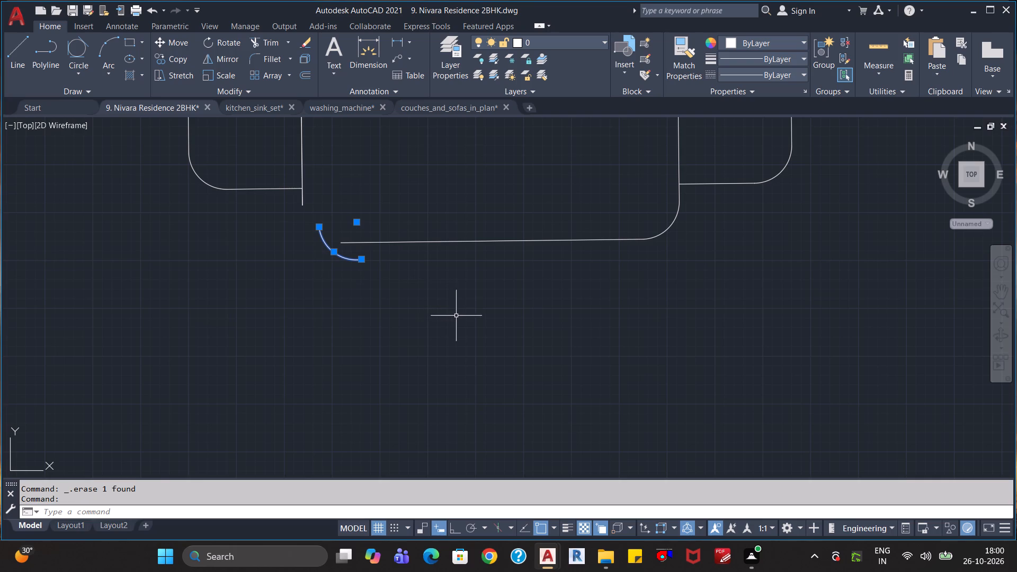
{"action": "key", "text": "m"}
{"action": "key", "text": "Return"}
{"action": "left_click", "coordinate": [321, 227]}
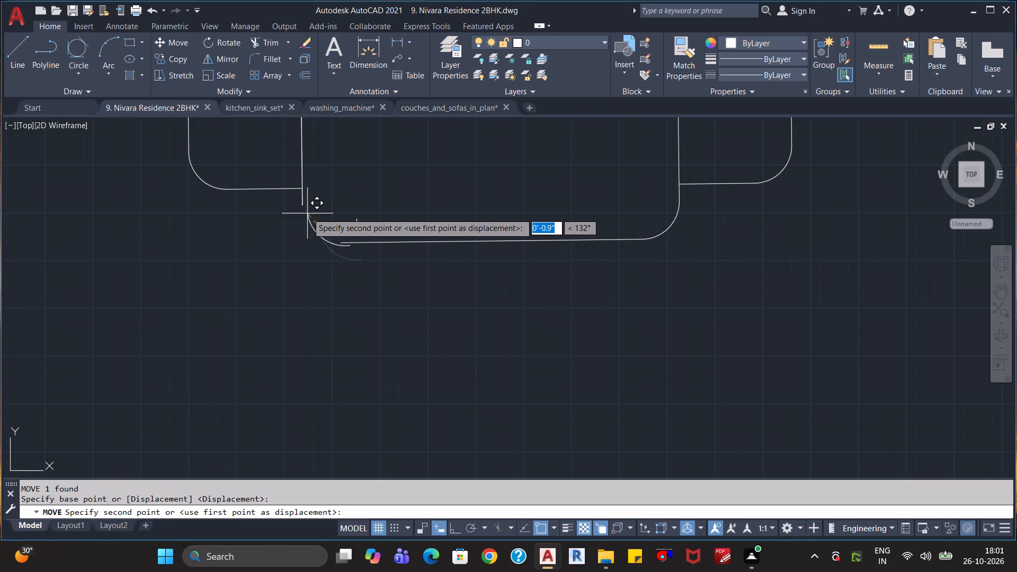
{"action": "left_click", "coordinate": [300, 205]}
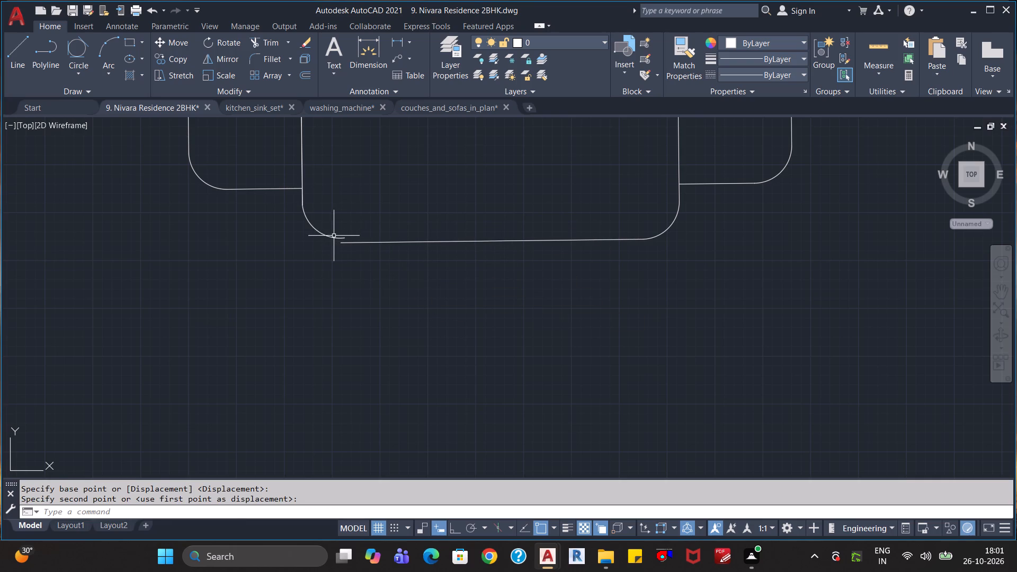
{"action": "left_click", "coordinate": [333, 236]}
{"action": "left_click", "coordinate": [343, 236]}
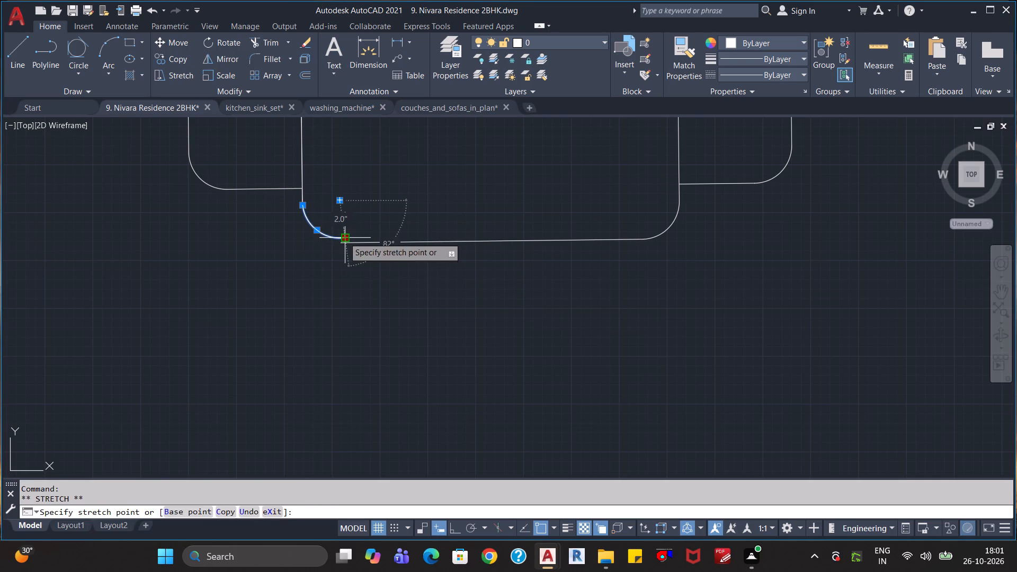
{"action": "left_click", "coordinate": [340, 242]}
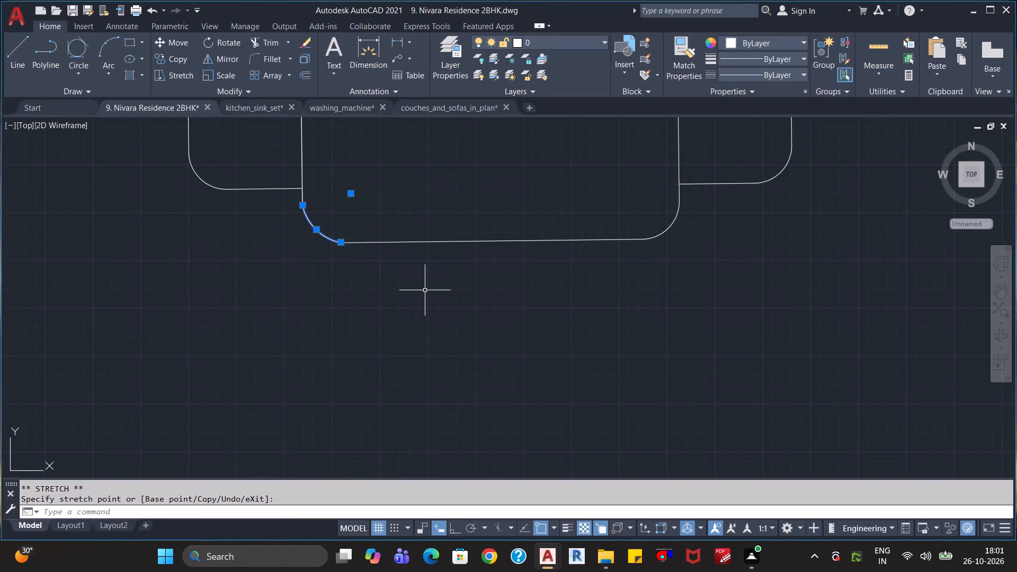
{"action": "key", "text": "Escape"}
{"action": "key", "text": "Escape"}
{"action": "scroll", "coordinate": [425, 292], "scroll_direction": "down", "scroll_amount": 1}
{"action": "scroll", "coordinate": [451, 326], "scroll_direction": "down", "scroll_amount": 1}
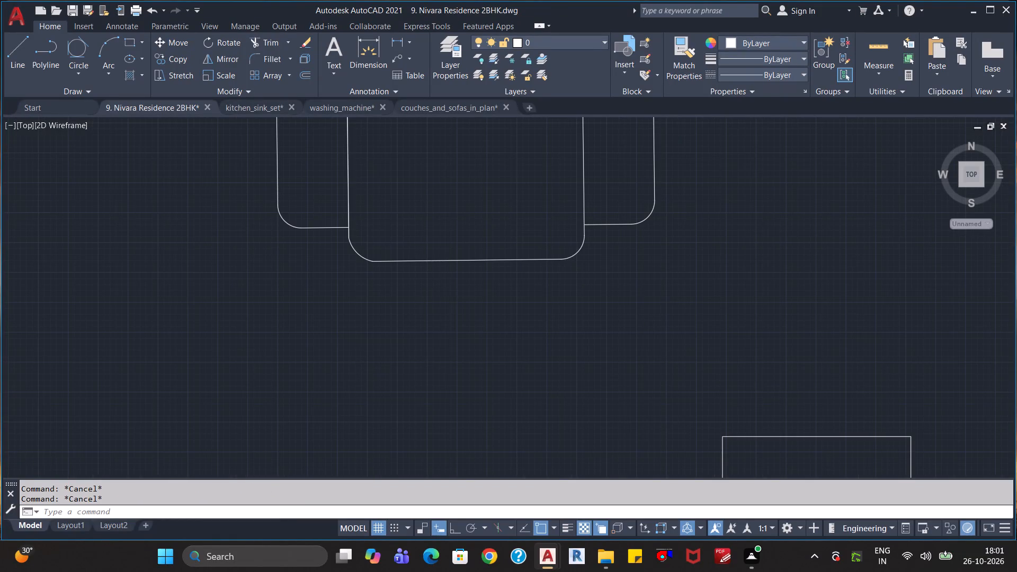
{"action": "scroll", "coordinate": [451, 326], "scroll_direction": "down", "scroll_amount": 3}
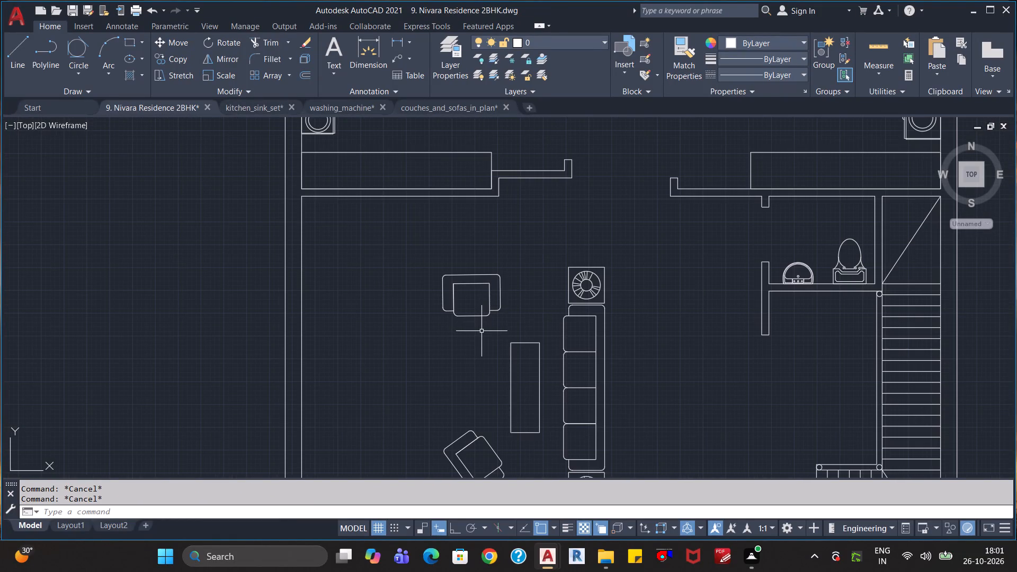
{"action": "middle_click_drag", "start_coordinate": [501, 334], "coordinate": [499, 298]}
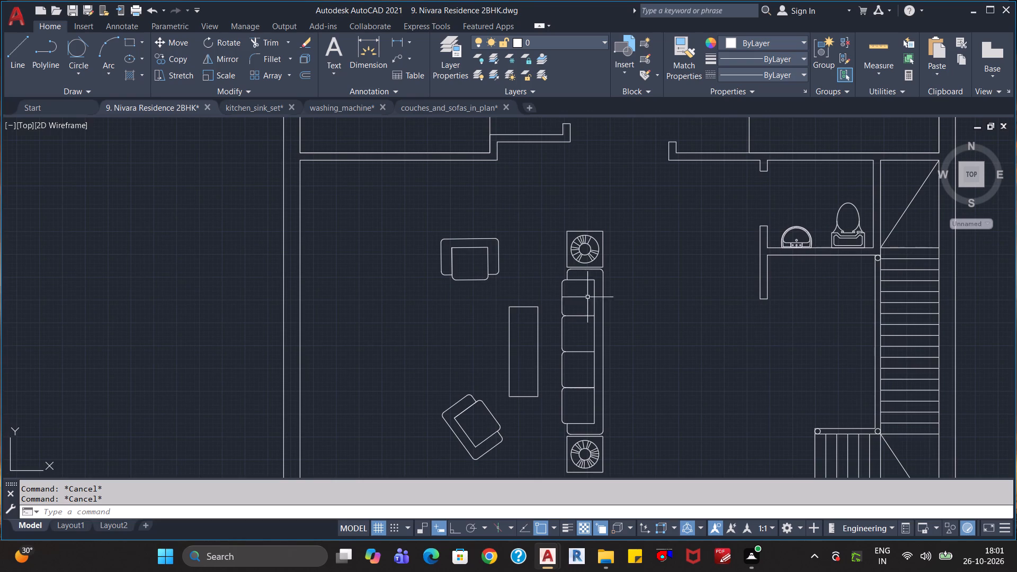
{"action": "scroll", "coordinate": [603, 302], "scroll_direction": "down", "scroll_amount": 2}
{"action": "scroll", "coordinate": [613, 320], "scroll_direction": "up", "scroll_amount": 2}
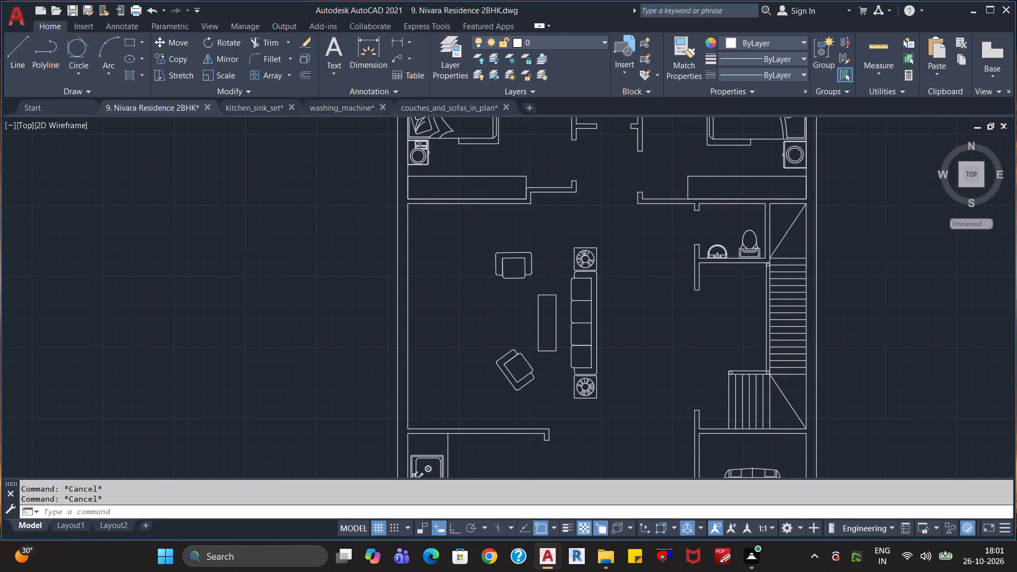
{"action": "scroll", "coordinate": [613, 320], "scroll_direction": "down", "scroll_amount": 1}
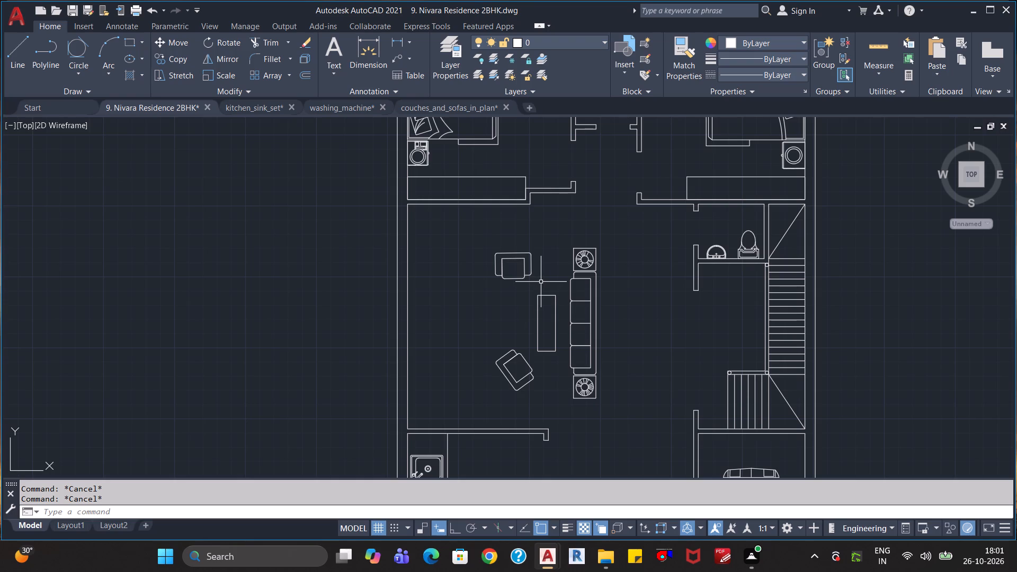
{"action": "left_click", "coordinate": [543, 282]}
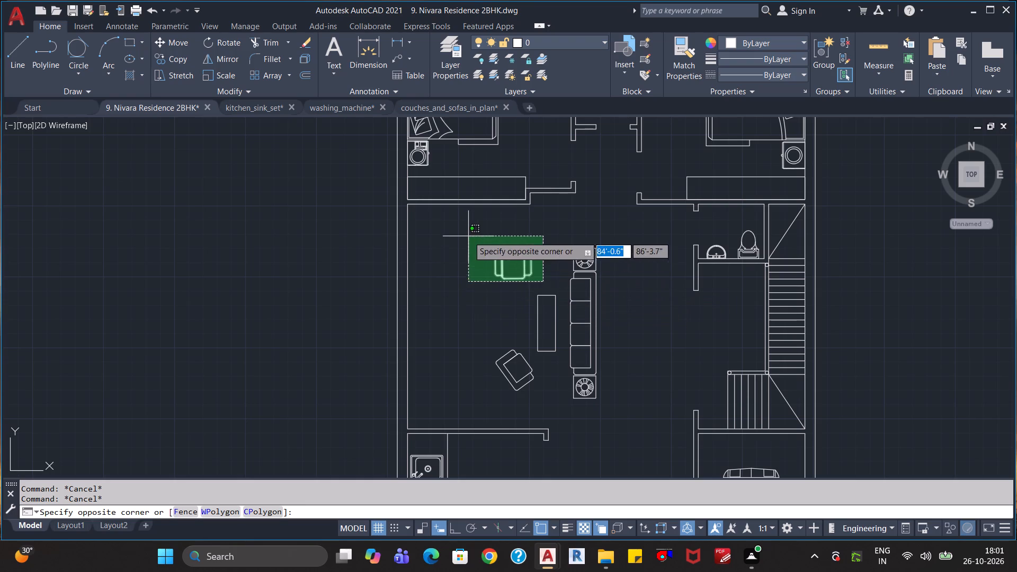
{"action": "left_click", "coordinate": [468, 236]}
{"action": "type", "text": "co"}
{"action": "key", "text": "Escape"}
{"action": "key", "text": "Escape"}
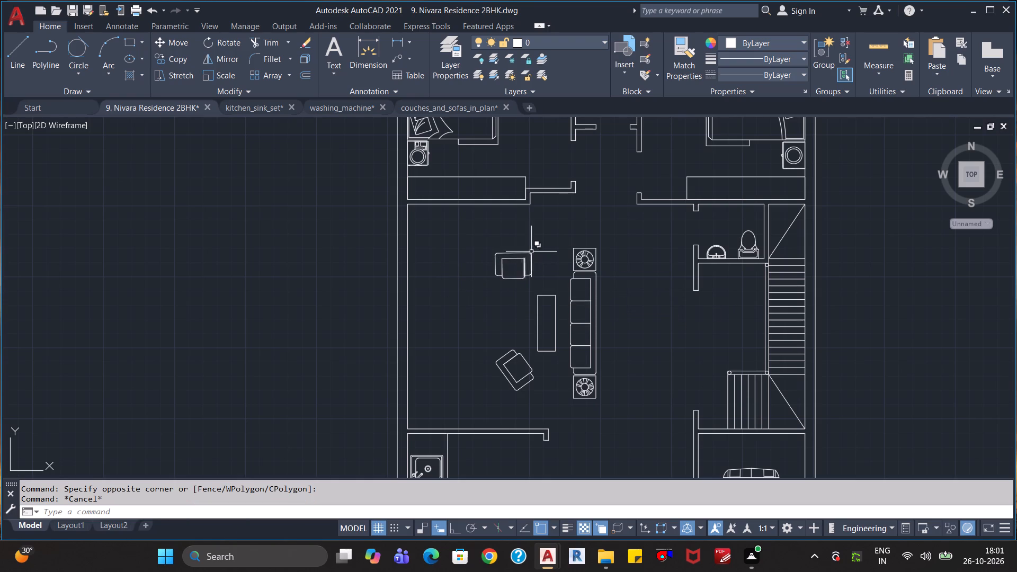
Copy the repaired straight armchair and paste two copies side by side along the living room's north wall.
{"action": "left_click", "coordinate": [550, 239]}
{"action": "left_click", "coordinate": [487, 283]}
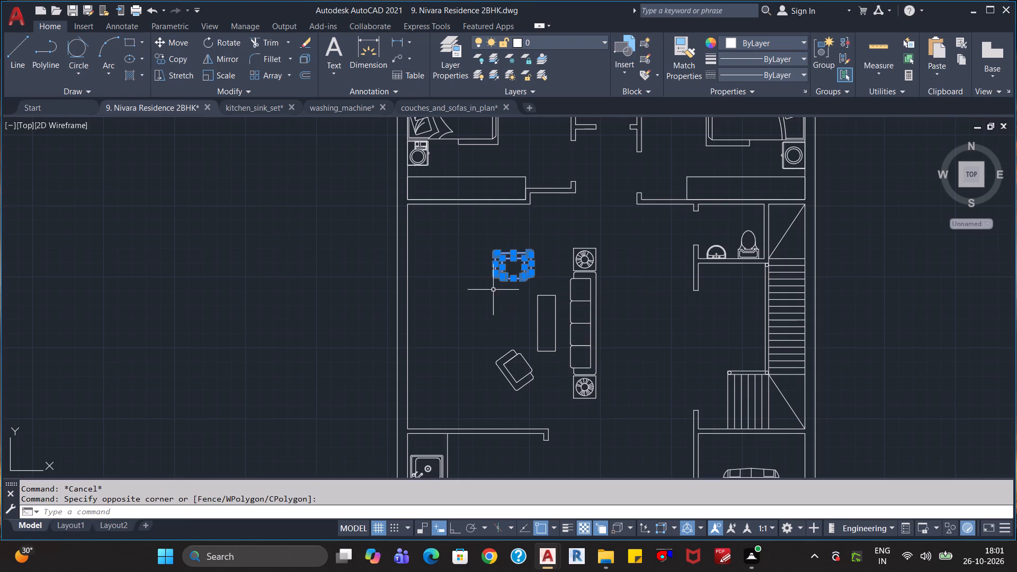
{"action": "key", "text": "ctrl+c"}
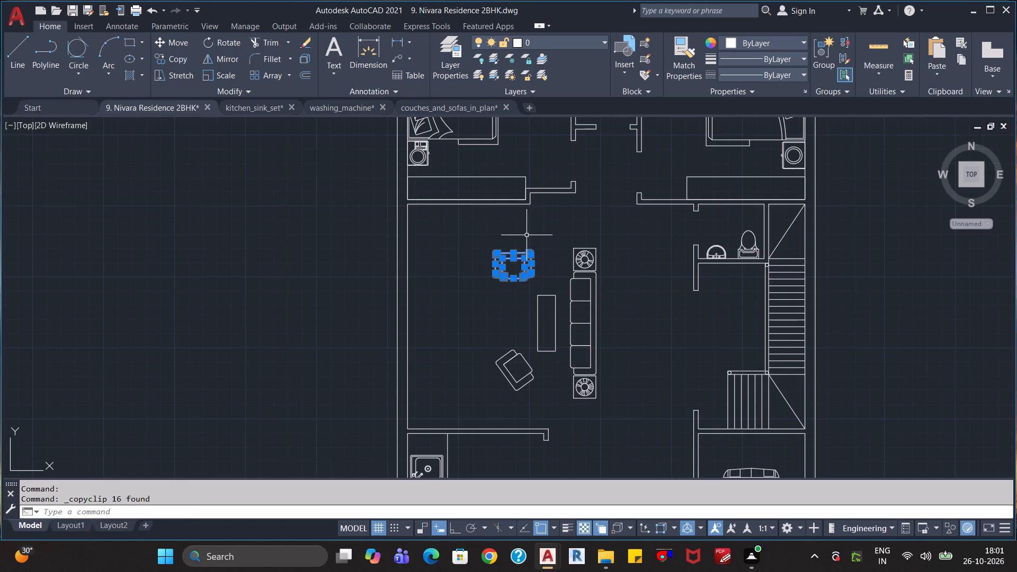
{"action": "key", "text": "ctrl+v"}
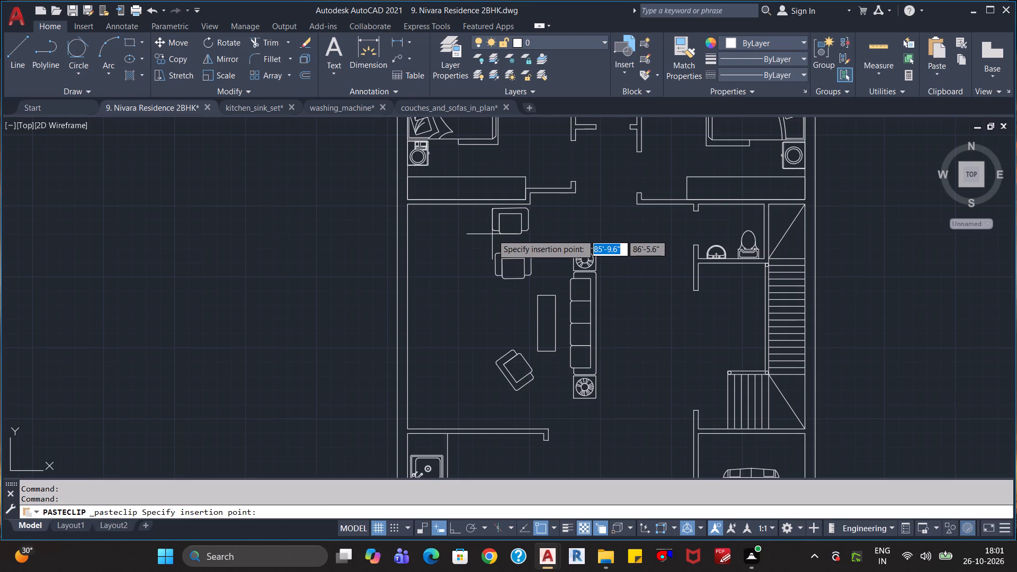
{"action": "left_click", "coordinate": [492, 234]}
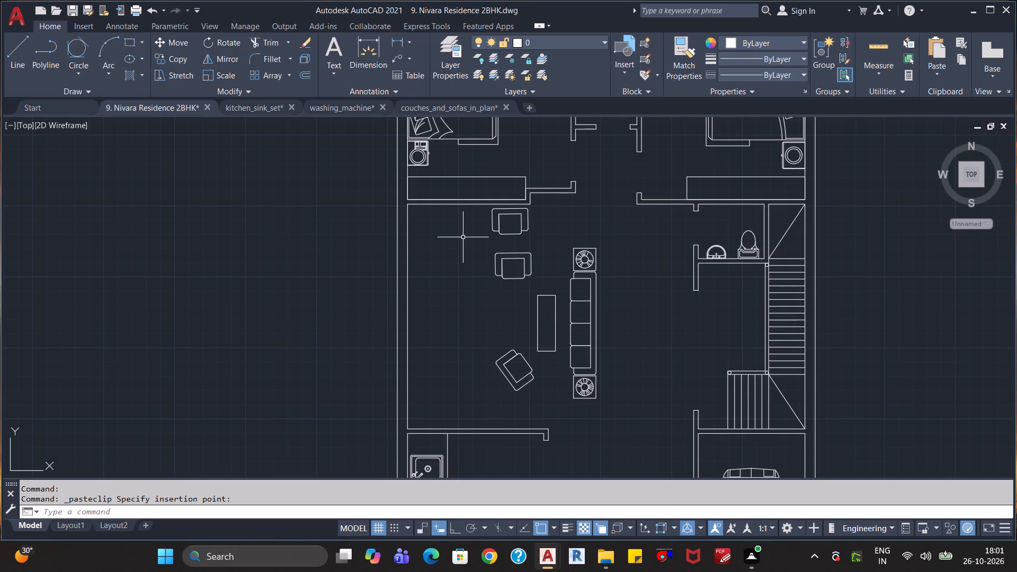
{"action": "key", "text": "ctrl+v"}
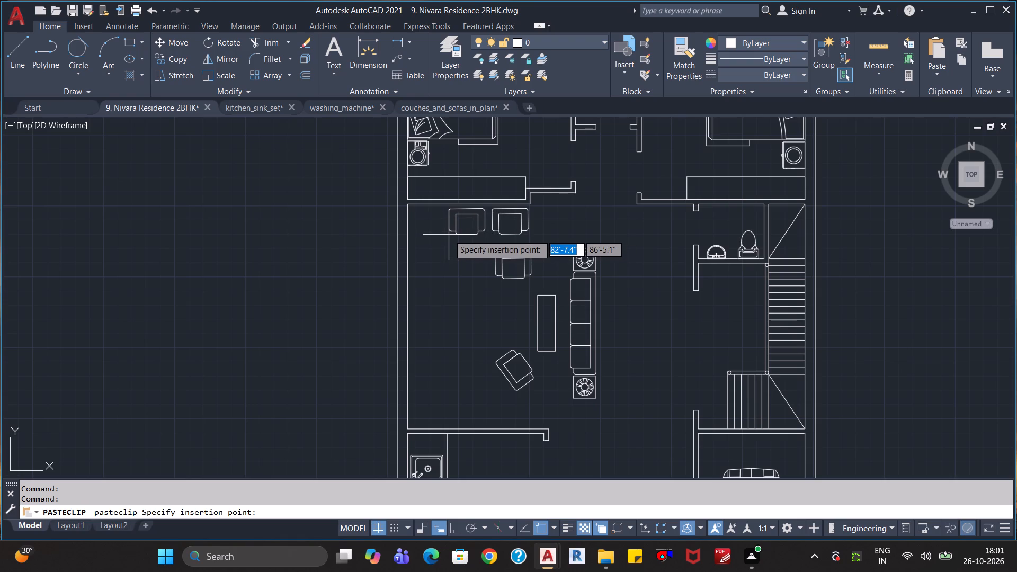
{"action": "left_click", "coordinate": [449, 235]}
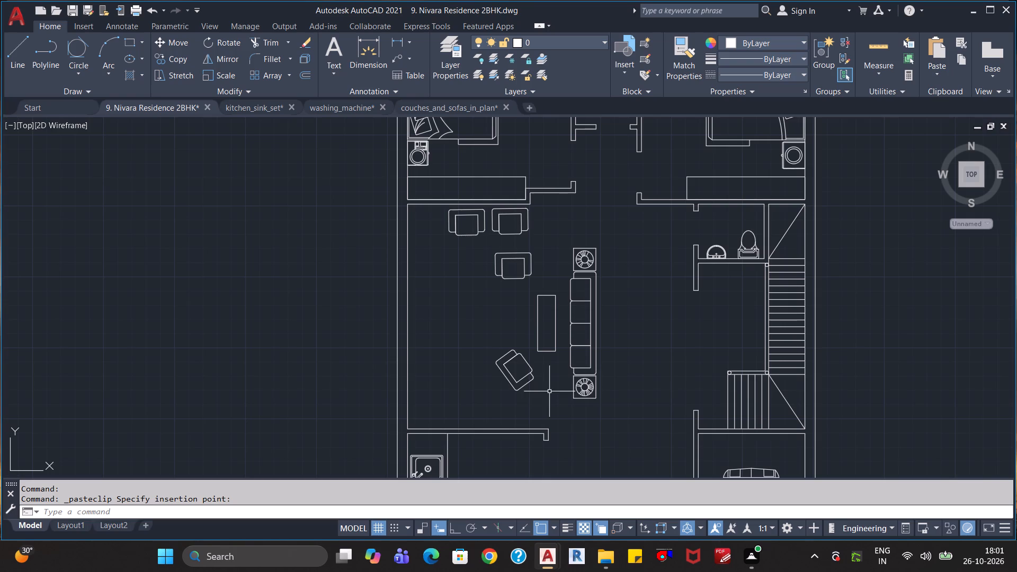
Rotate only the tilted armchair southwest of the coffee table about its east corner until it sits square, facing north.
{"action": "left_click", "coordinate": [517, 333]}
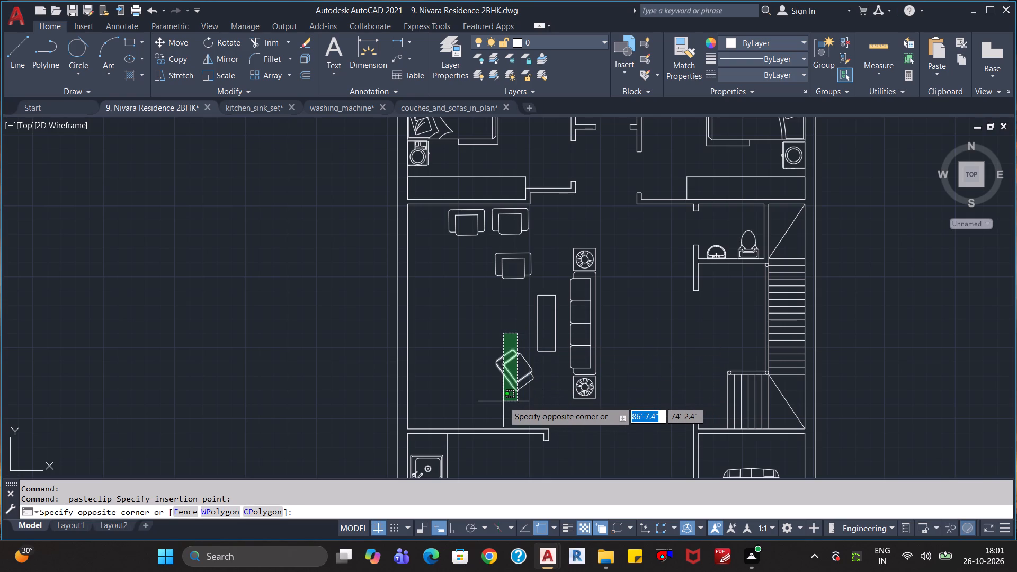
{"action": "key", "text": "Escape"}
{"action": "left_click", "coordinate": [539, 399]}
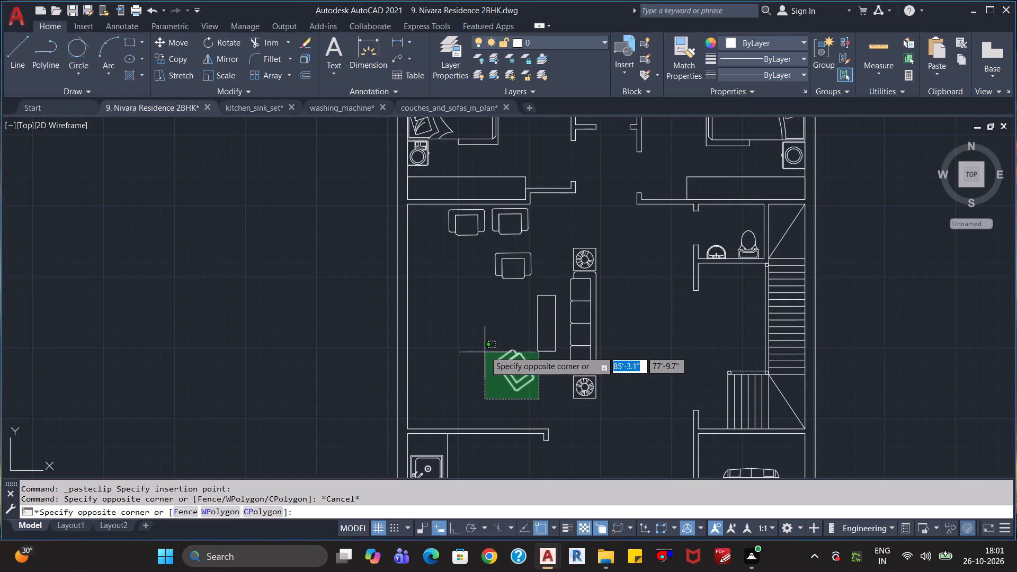
{"action": "left_click", "coordinate": [457, 344]}
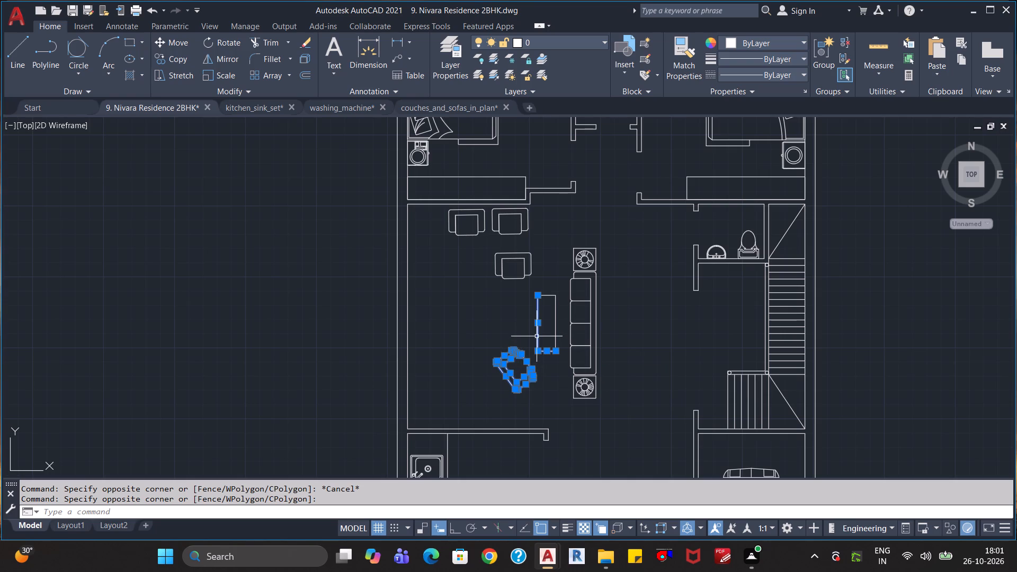
{"action": "left_click", "coordinate": [537, 336], "text": "ctrl"}
{"action": "left_click", "coordinate": [539, 338], "text": "shift"}
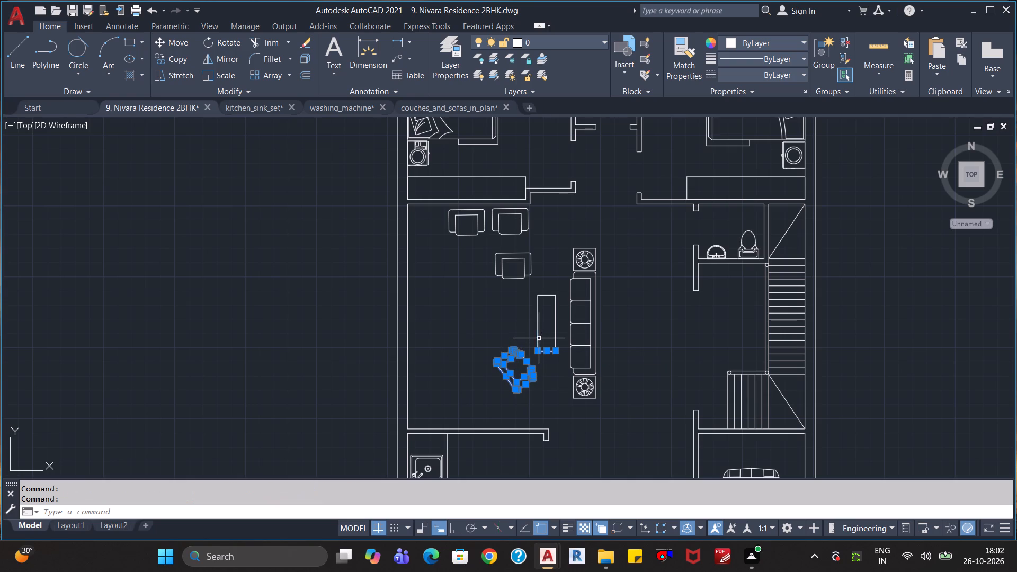
{"action": "scroll", "coordinate": [543, 351], "scroll_direction": "up", "scroll_amount": 4, "text": "shift"}
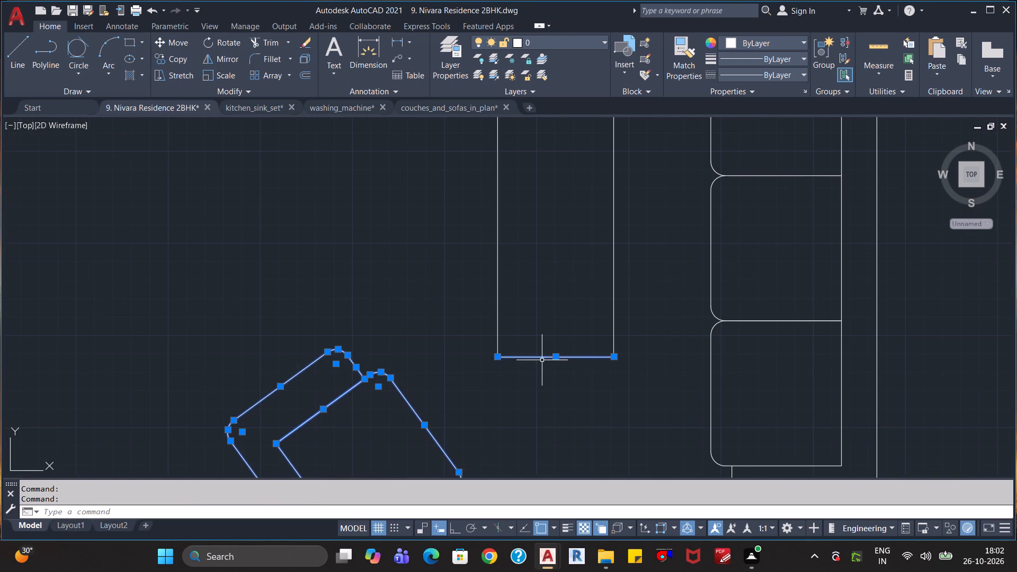
{"action": "left_click", "coordinate": [538, 358], "text": "shift"}
{"action": "scroll", "coordinate": [563, 402], "scroll_direction": "down", "scroll_amount": 2}
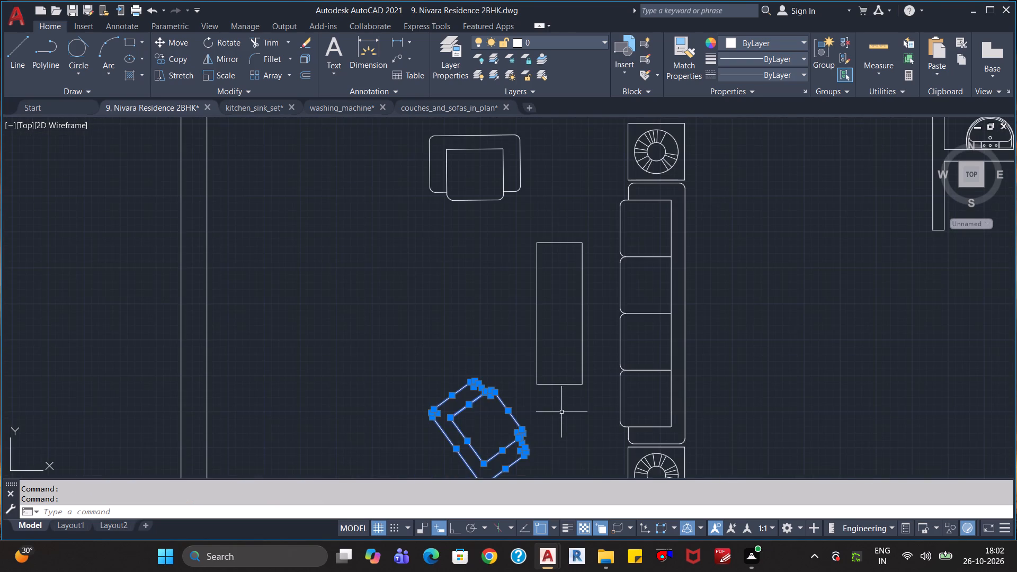
{"action": "scroll", "coordinate": [561, 414], "scroll_direction": "down", "scroll_amount": 1}
{"action": "type", "text": "ro"}
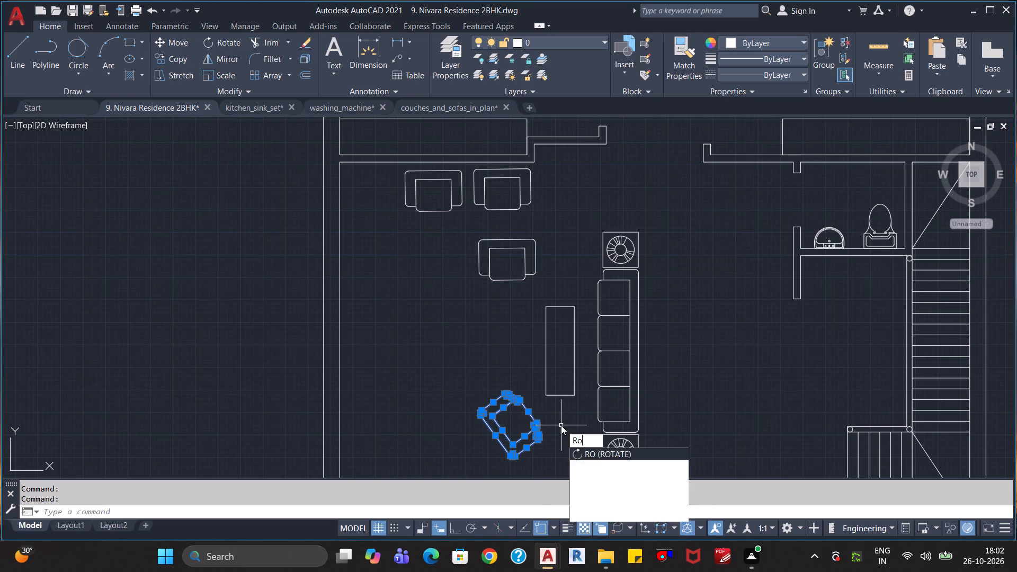
{"action": "key", "text": "Return"}
{"action": "left_click", "coordinate": [534, 428]}
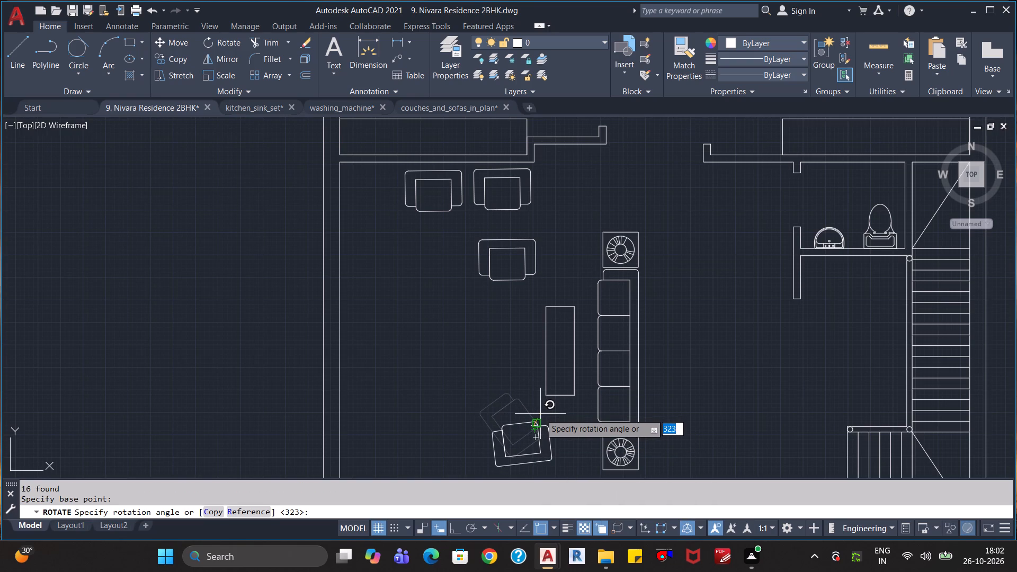
{"action": "scroll", "coordinate": [541, 415], "scroll_direction": "up", "scroll_amount": 1}
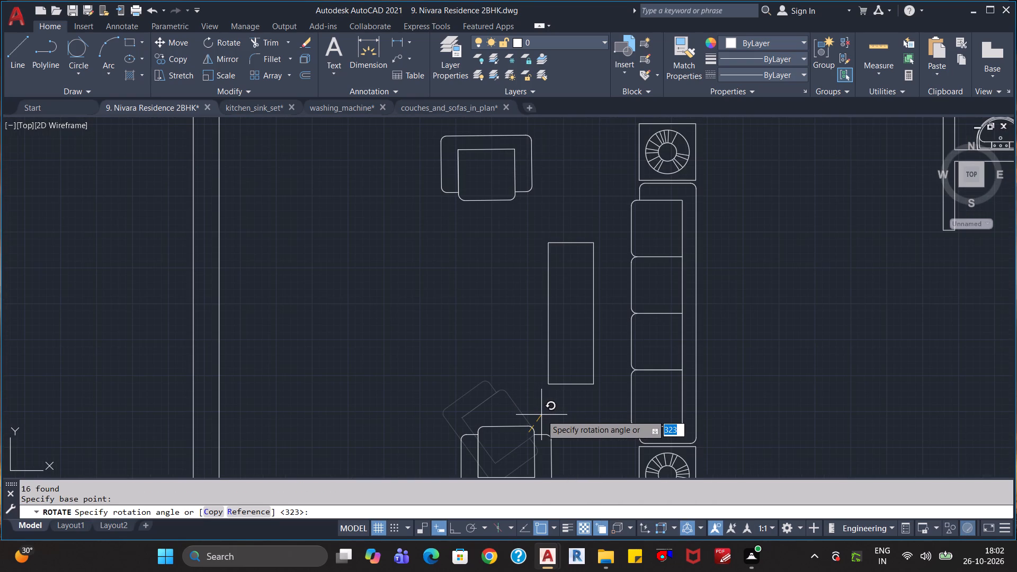
{"action": "left_click", "coordinate": [541, 415]}
Delete the original armchair northwest of the coffee table, keeping the two copies along the north wall.
{"action": "scroll", "coordinate": [558, 430], "scroll_direction": "down", "scroll_amount": 1}
{"action": "middle_click_drag", "start_coordinate": [562, 448], "coordinate": [561, 444]}
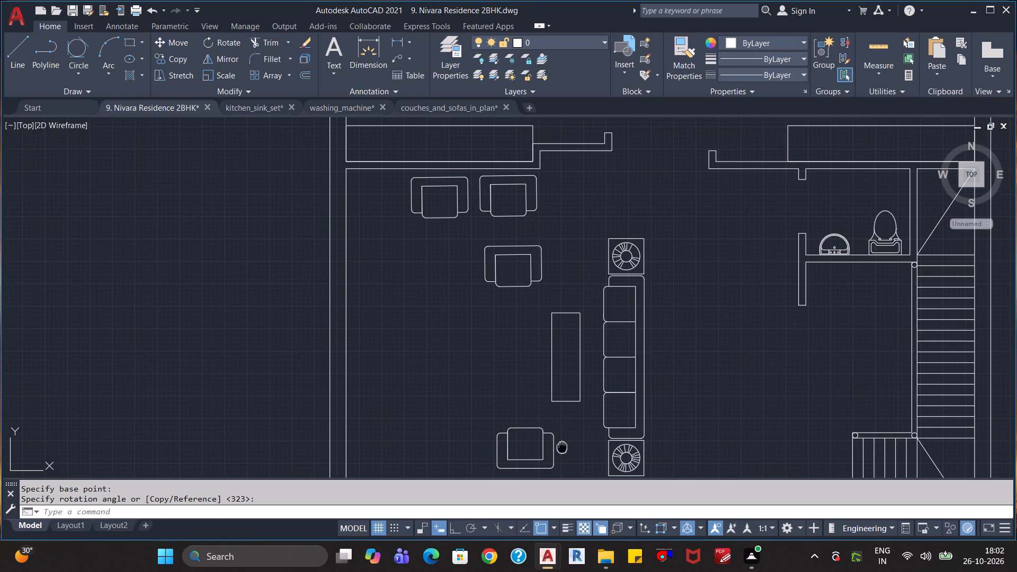
{"action": "middle_click_drag", "start_coordinate": [561, 444], "coordinate": [561, 402]}
{"action": "left_click", "coordinate": [561, 189]}
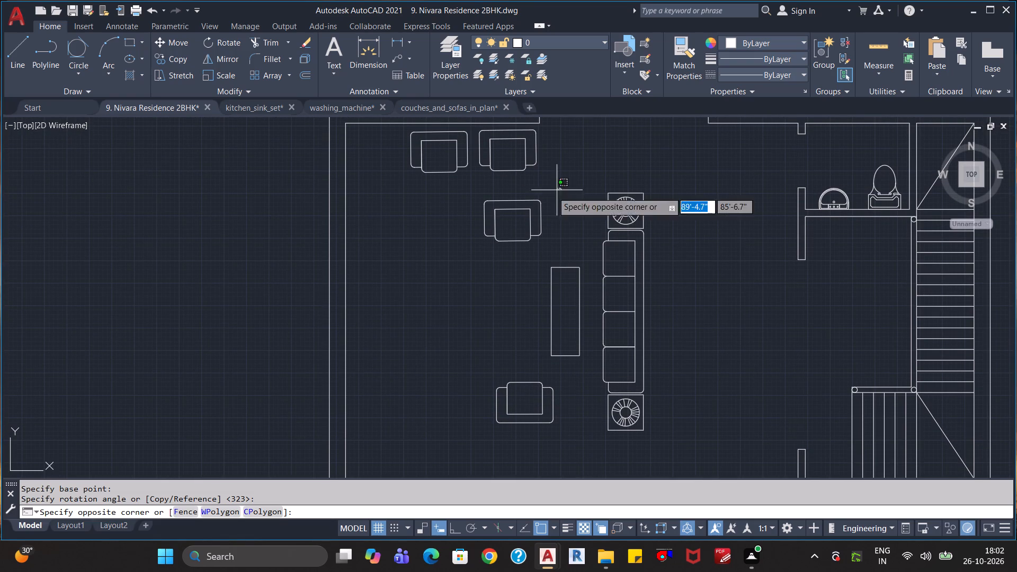
{"action": "left_click", "coordinate": [477, 260]}
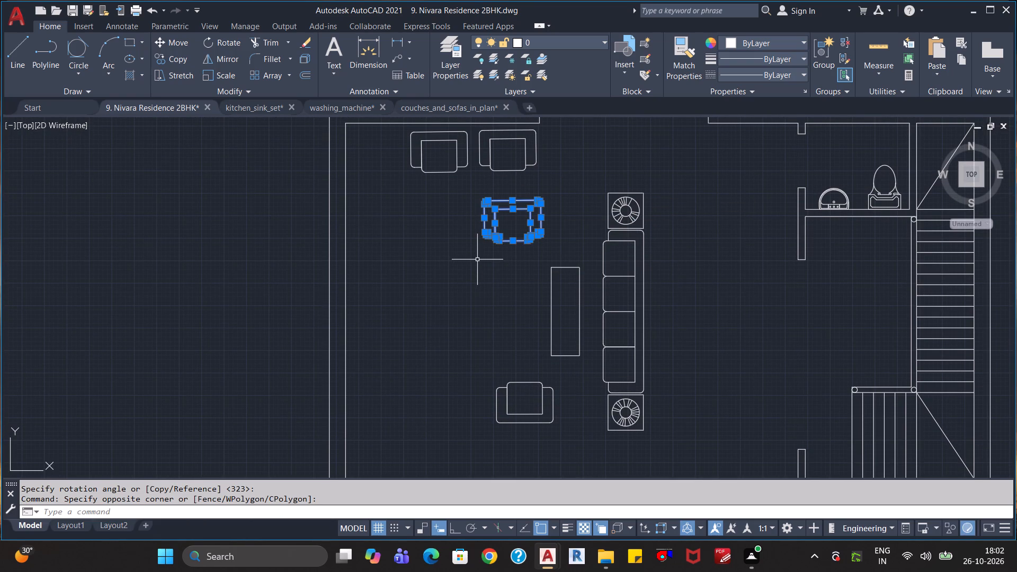
{"action": "key", "text": "Delete"}
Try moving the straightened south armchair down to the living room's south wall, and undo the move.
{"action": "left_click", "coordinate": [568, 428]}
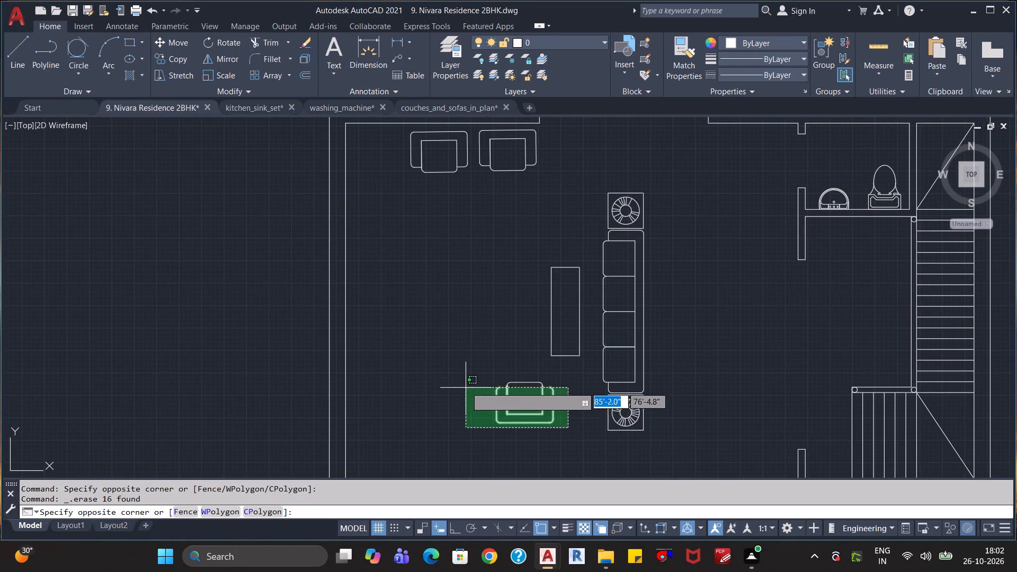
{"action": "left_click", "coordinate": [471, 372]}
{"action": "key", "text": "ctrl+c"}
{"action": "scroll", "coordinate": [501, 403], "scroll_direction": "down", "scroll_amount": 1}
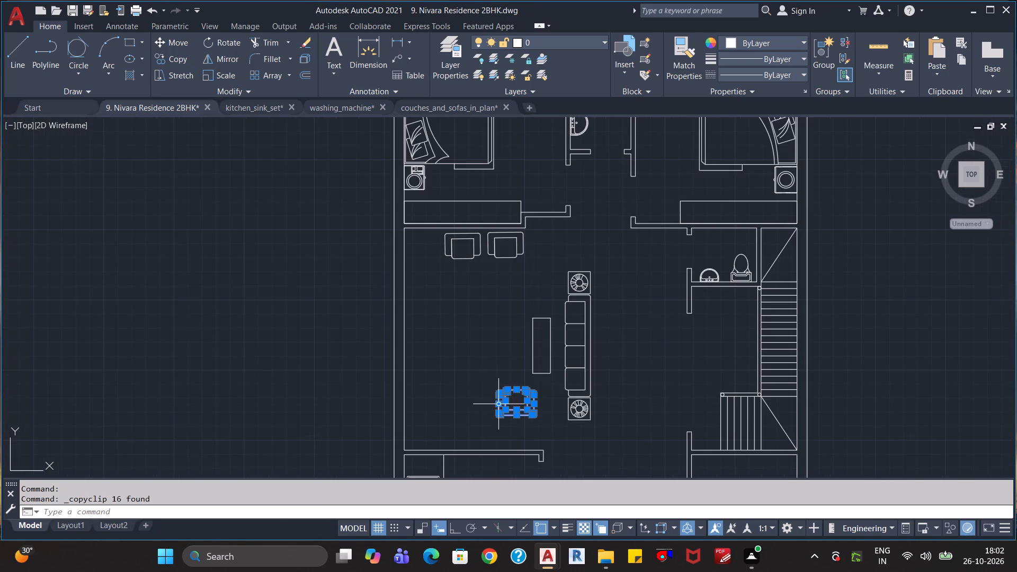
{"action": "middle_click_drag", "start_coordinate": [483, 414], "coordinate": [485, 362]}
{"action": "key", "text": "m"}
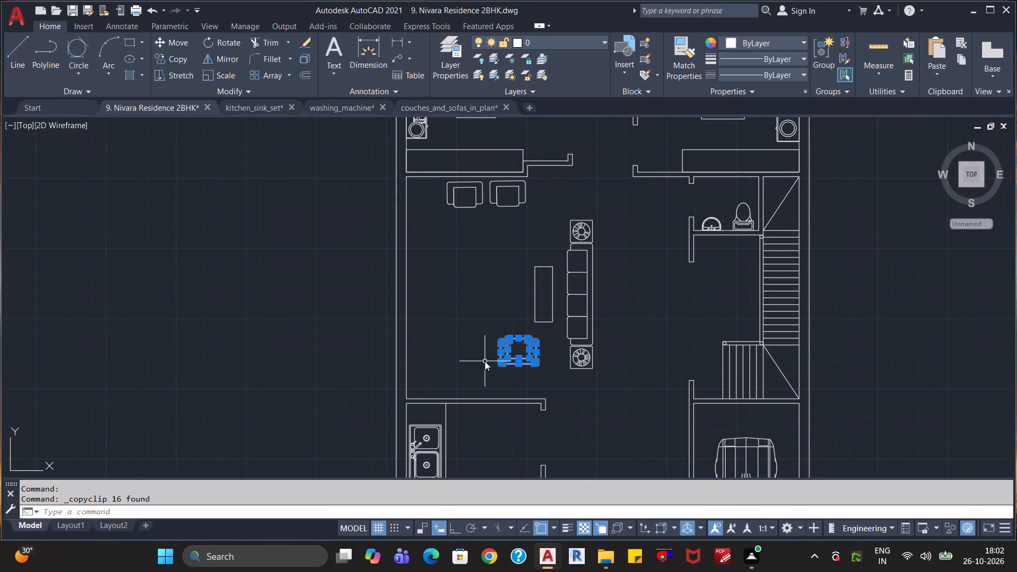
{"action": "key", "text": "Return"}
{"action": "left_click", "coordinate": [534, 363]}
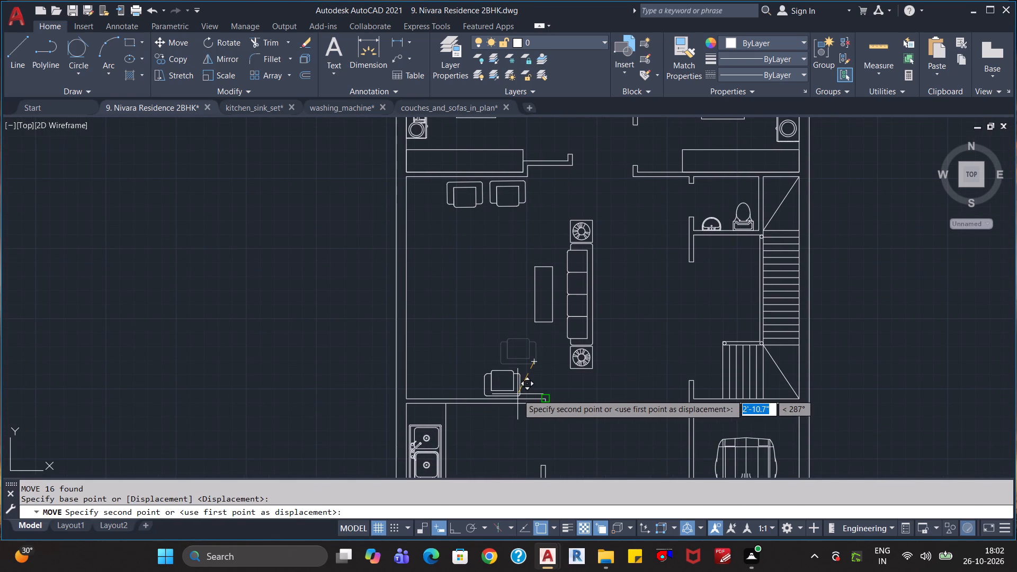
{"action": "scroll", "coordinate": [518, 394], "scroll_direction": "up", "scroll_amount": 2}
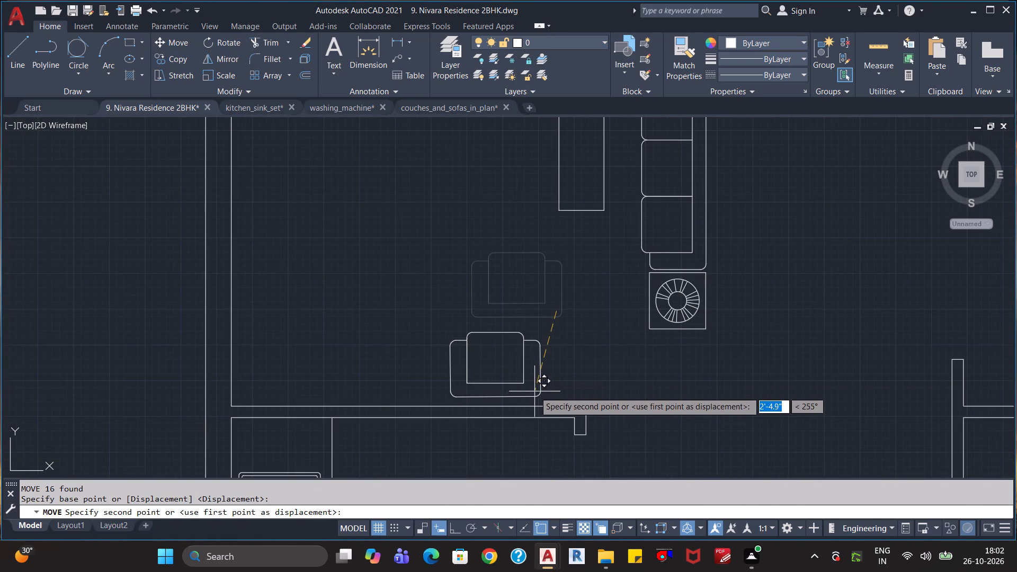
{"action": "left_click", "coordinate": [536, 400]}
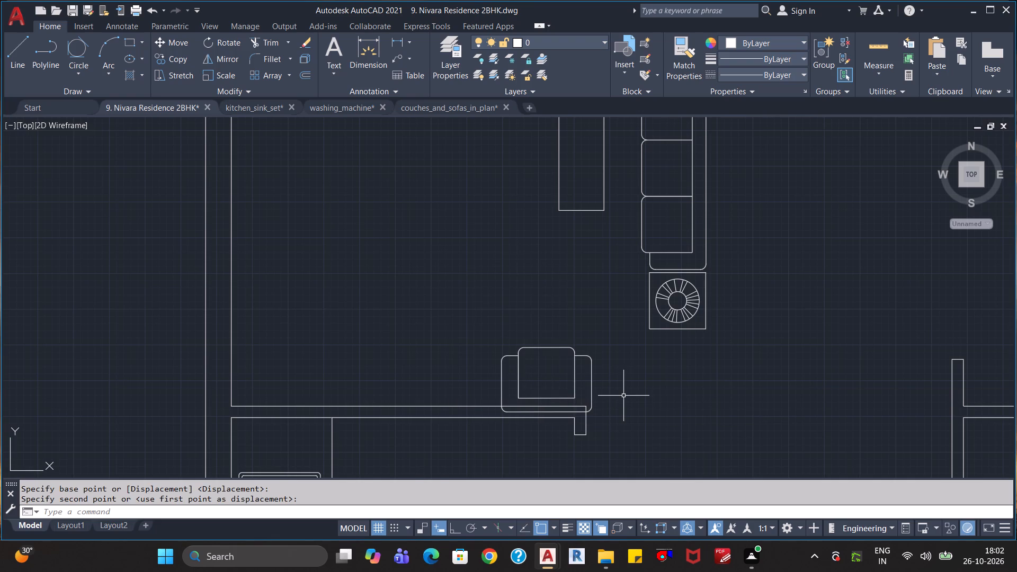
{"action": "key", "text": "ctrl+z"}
Move the straightened south armchair northwest onto the open floor west of the coffee table.
{"action": "left_click", "coordinate": [548, 379]}
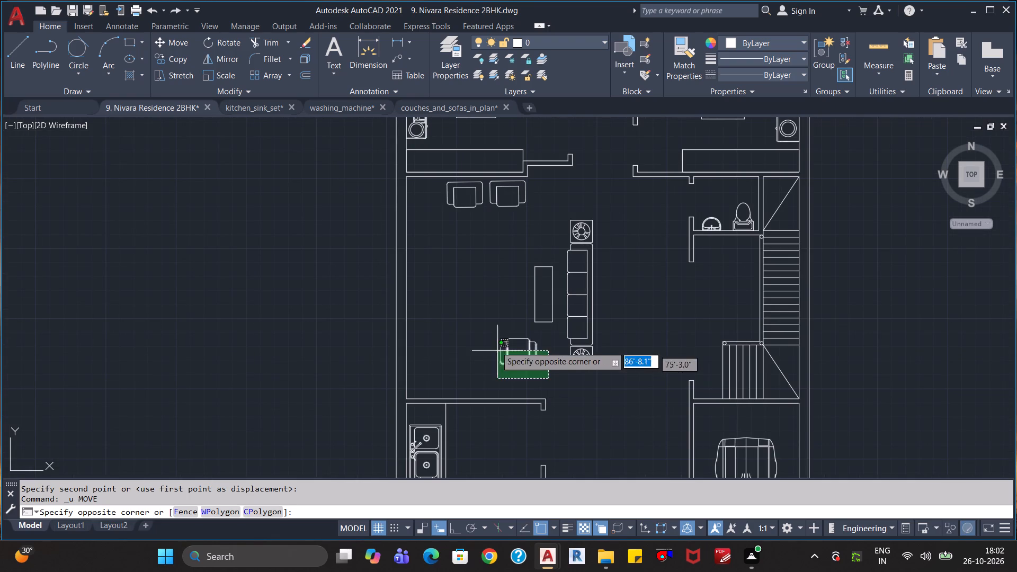
{"action": "left_click", "coordinate": [486, 332]}
{"action": "key", "text": "m"}
{"action": "key", "text": "Return"}
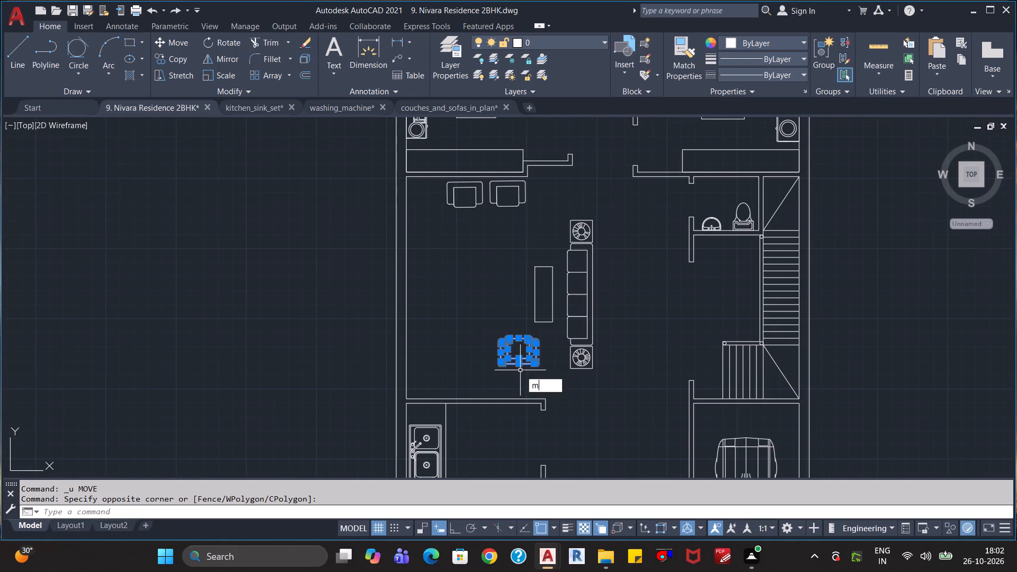
{"action": "left_click", "coordinate": [533, 358]}
{"action": "left_click", "coordinate": [490, 329]}
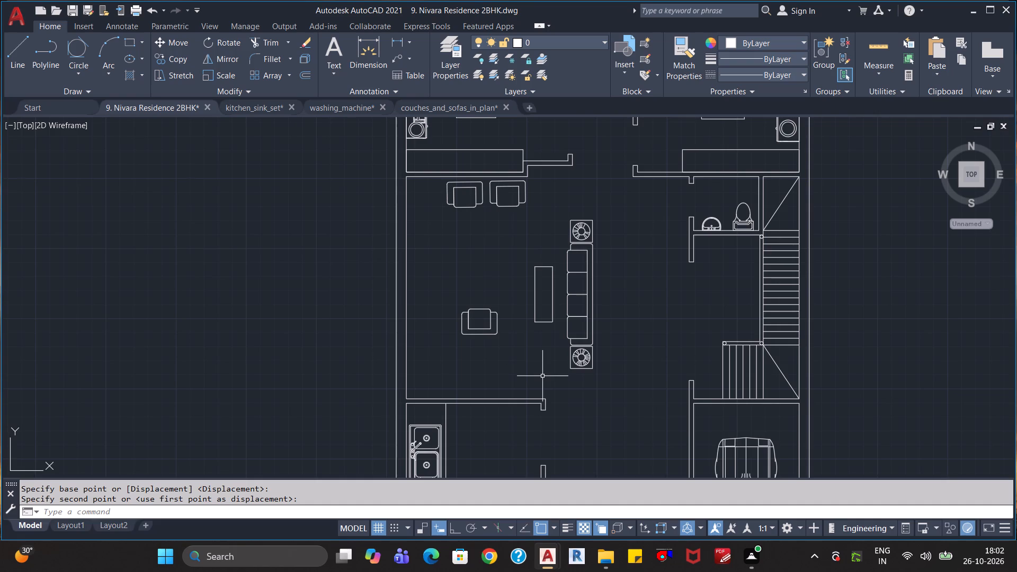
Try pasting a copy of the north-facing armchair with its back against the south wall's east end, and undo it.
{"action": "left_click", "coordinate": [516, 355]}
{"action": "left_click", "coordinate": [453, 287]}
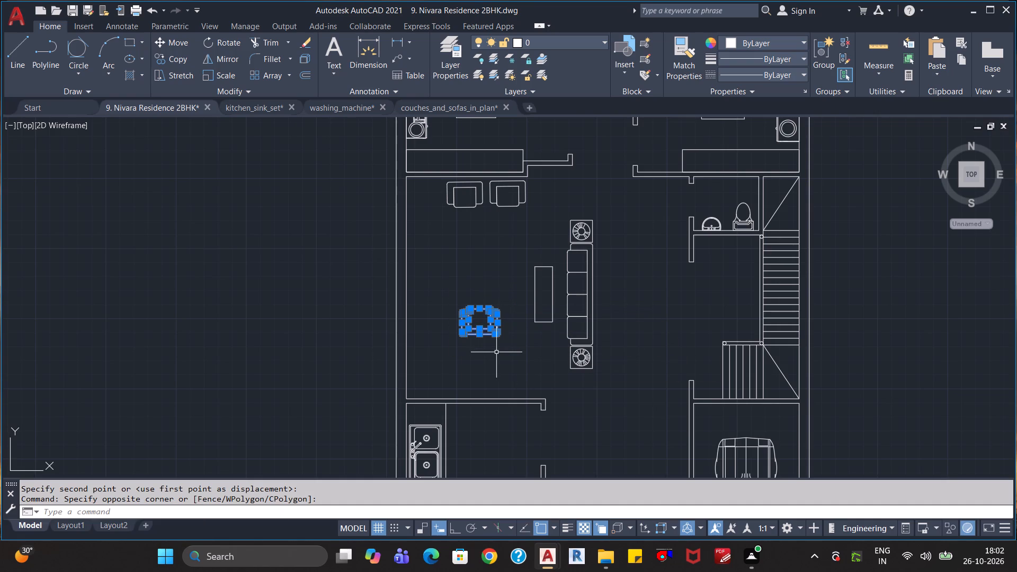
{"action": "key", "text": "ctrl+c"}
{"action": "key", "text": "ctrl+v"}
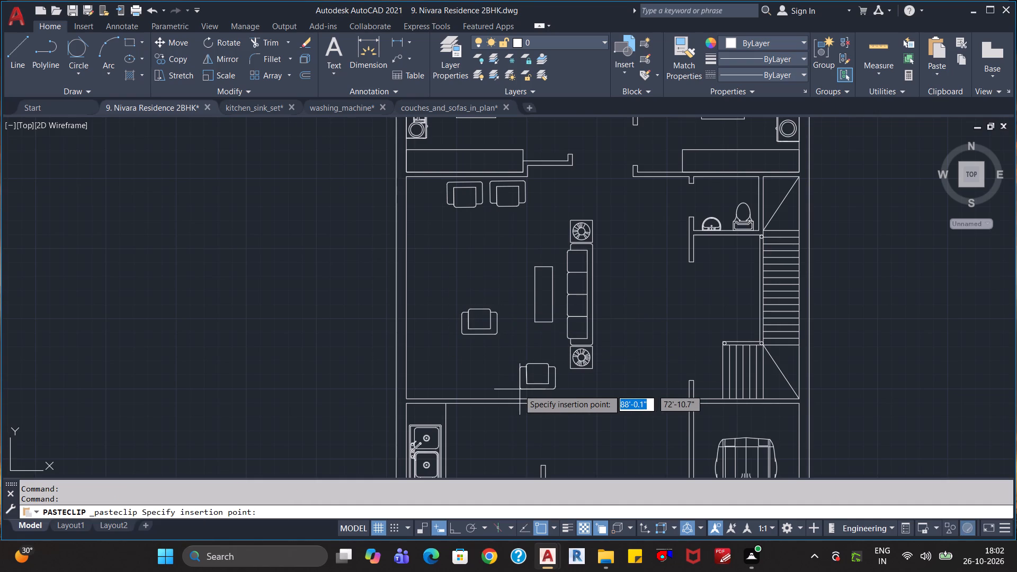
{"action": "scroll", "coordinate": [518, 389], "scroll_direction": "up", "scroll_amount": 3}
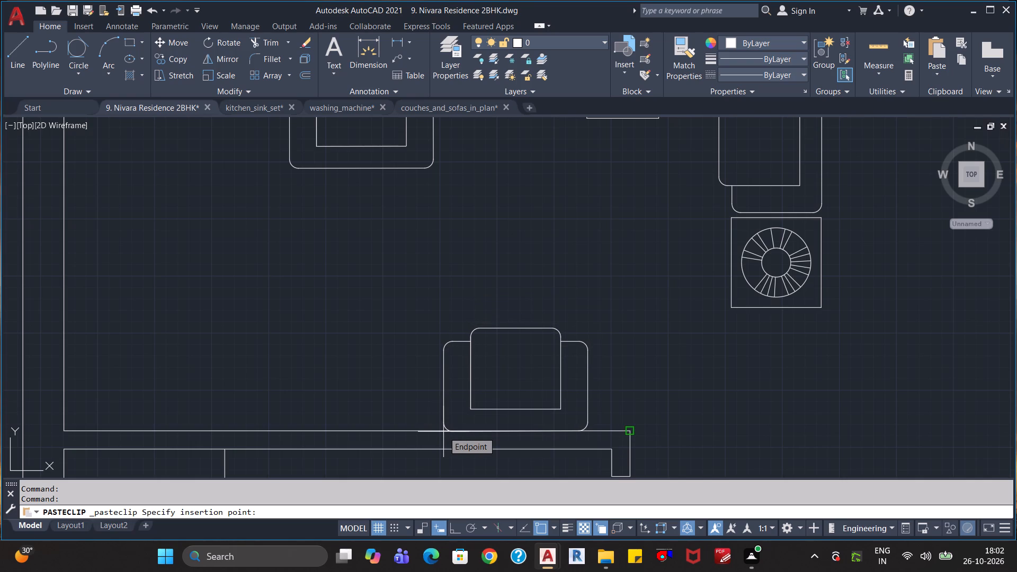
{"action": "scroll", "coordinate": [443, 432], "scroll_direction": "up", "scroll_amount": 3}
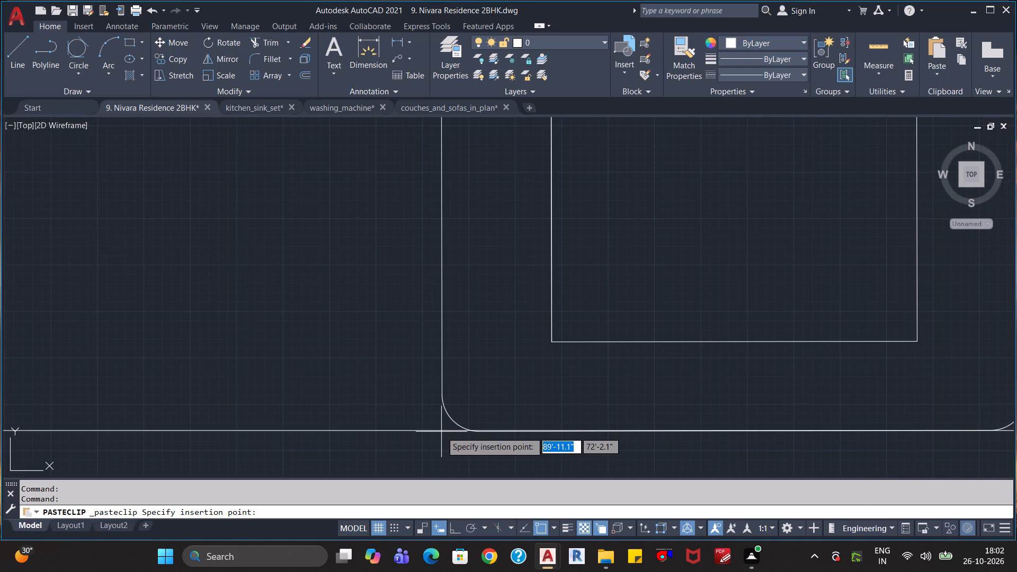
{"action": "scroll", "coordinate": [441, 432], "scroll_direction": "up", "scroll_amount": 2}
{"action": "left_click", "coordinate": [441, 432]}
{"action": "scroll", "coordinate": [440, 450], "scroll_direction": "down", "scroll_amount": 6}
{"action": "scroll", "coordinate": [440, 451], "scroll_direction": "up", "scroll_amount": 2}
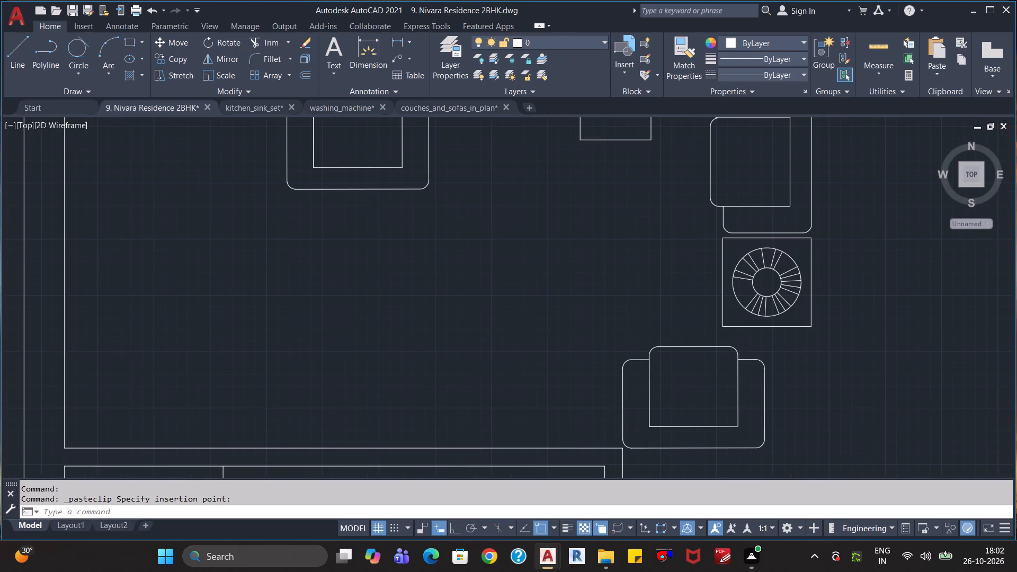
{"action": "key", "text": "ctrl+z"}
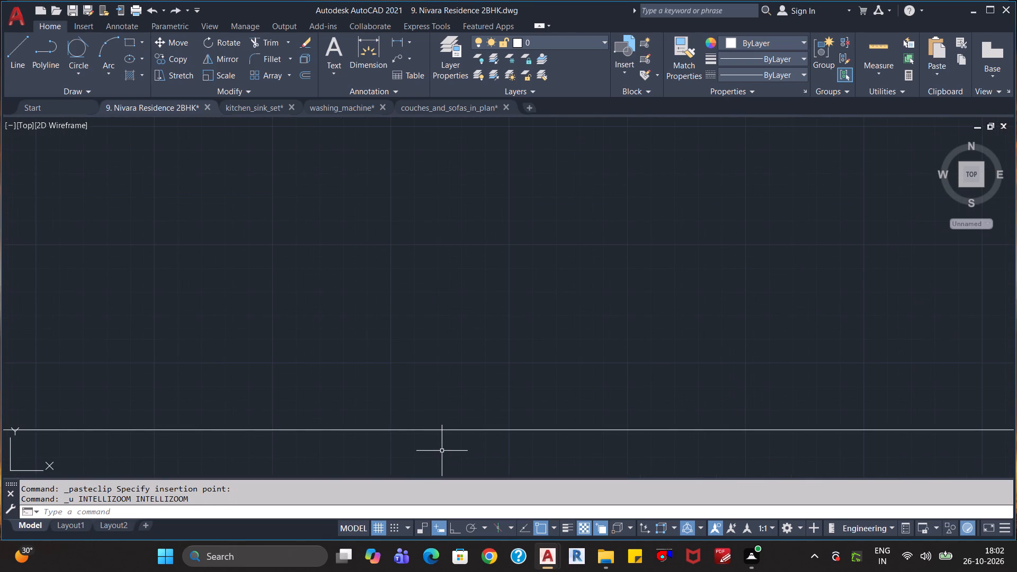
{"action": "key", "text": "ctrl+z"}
With Ortho on, draw a vertical guide line from the east edge of the north wall's east armchair down past the living room's south wall.
{"action": "scroll", "coordinate": [507, 383], "scroll_direction": "up", "scroll_amount": 2}
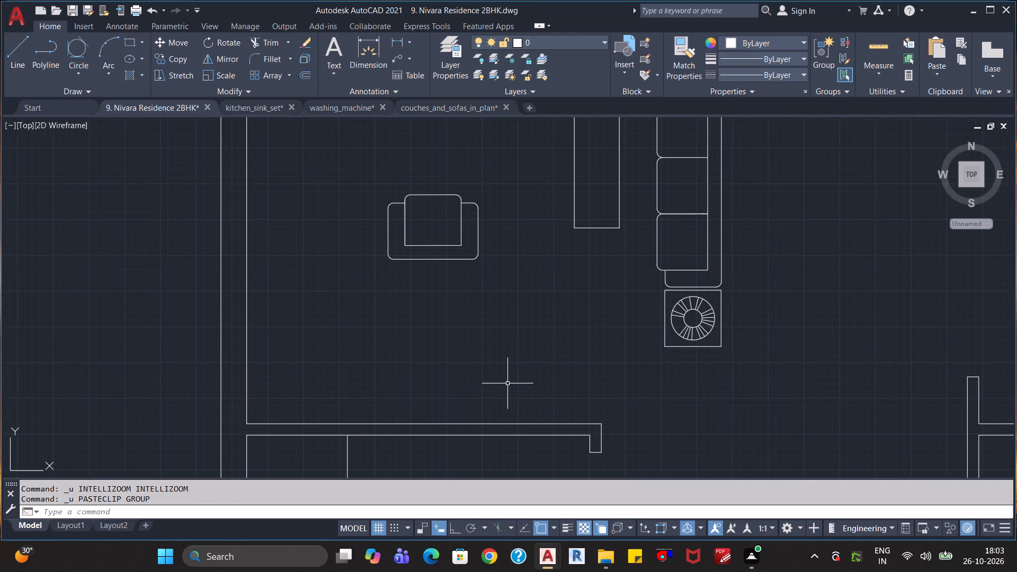
{"action": "key", "text": "l"}
{"action": "key", "text": "Return"}
{"action": "scroll", "coordinate": [507, 383], "scroll_direction": "down", "scroll_amount": 3}
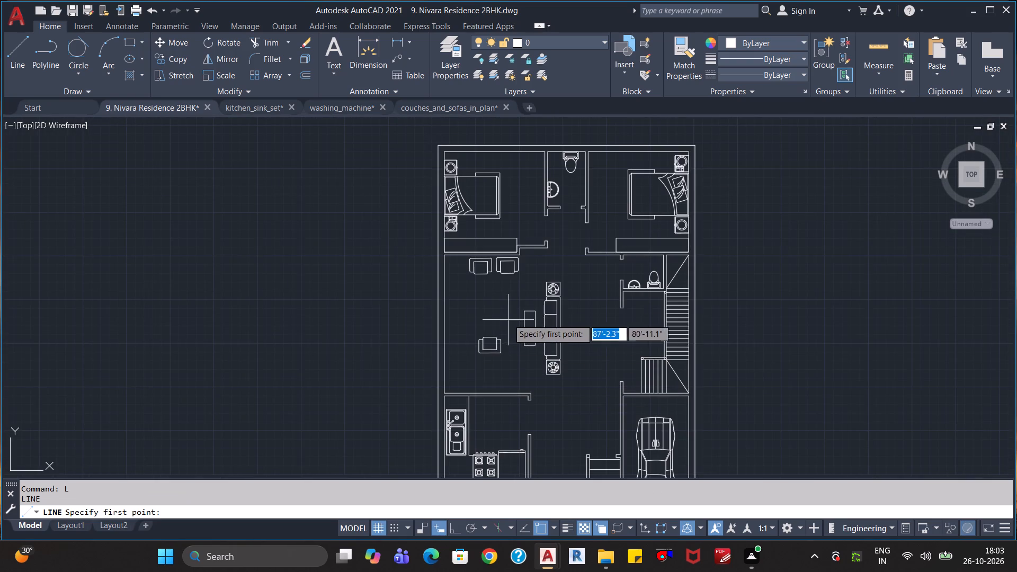
{"action": "scroll", "coordinate": [519, 294], "scroll_direction": "up", "scroll_amount": 2}
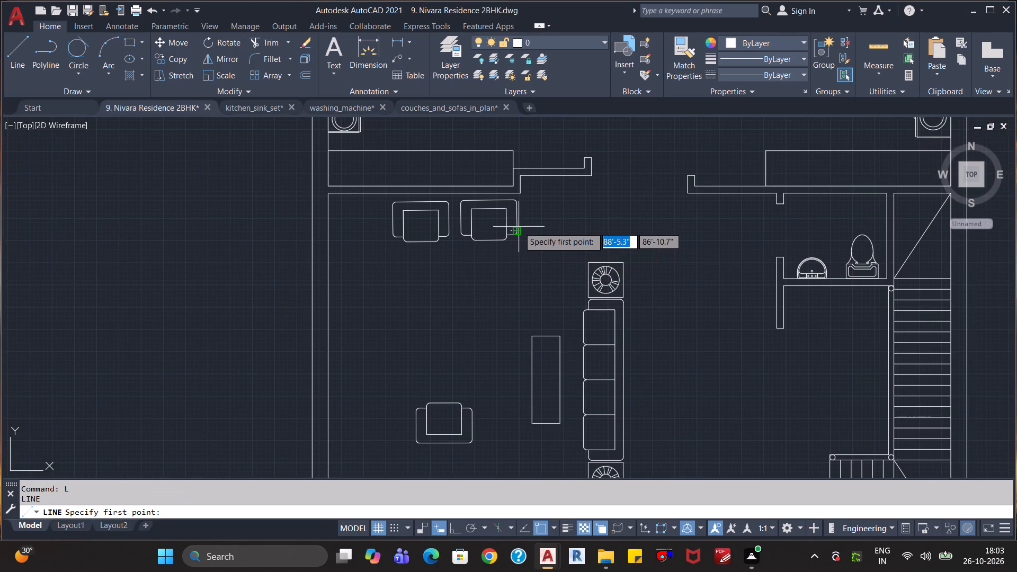
{"action": "scroll", "coordinate": [517, 227], "scroll_direction": "up", "scroll_amount": 2}
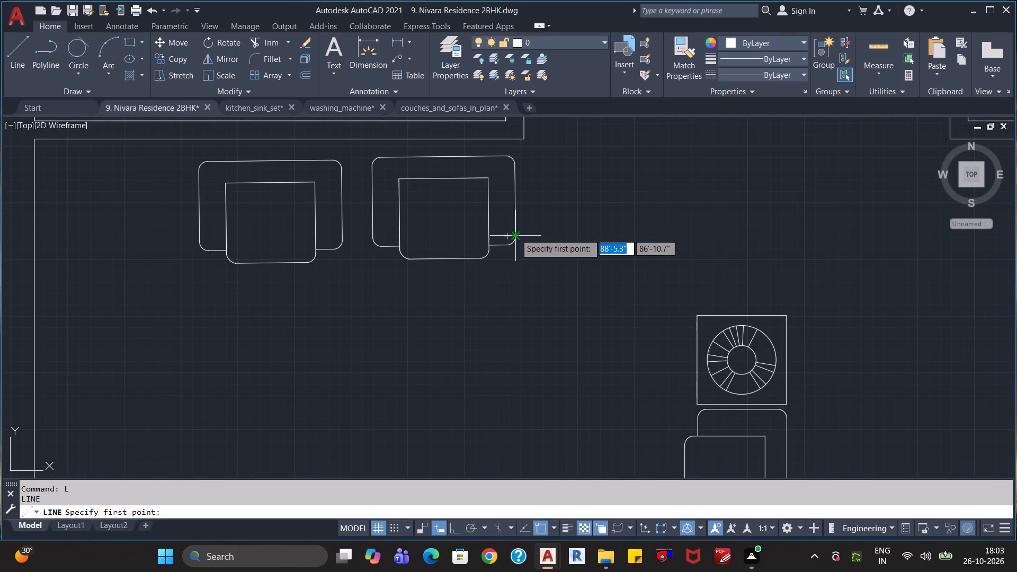
{"action": "left_click", "coordinate": [515, 234]}
{"action": "scroll", "coordinate": [493, 380], "scroll_direction": "down", "scroll_amount": 2}
{"action": "scroll", "coordinate": [502, 449], "scroll_direction": "down", "scroll_amount": 2}
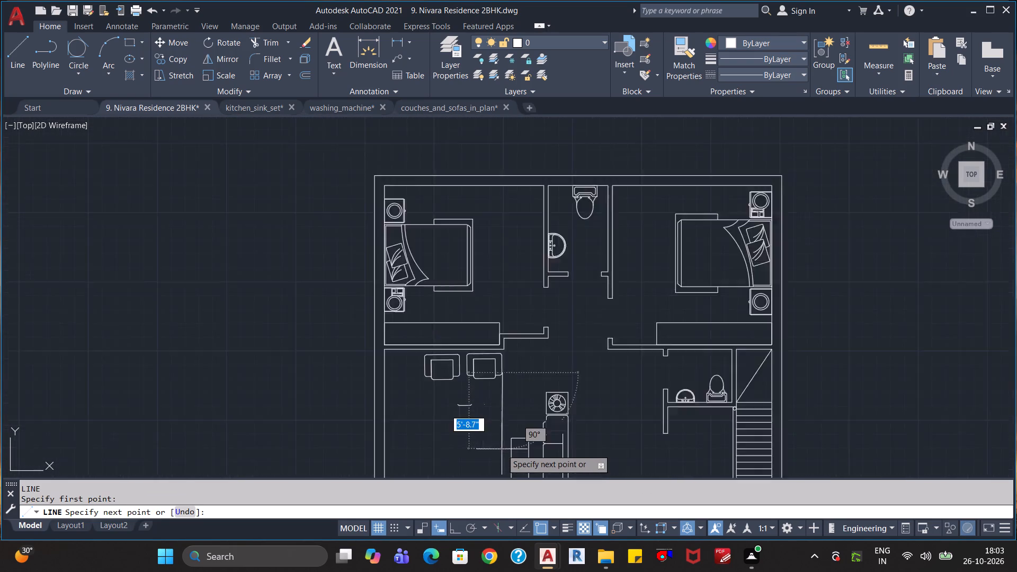
{"action": "scroll", "coordinate": [502, 449], "scroll_direction": "down", "scroll_amount": 1}
{"action": "middle_click_drag", "start_coordinate": [501, 447], "coordinate": [494, 335]}
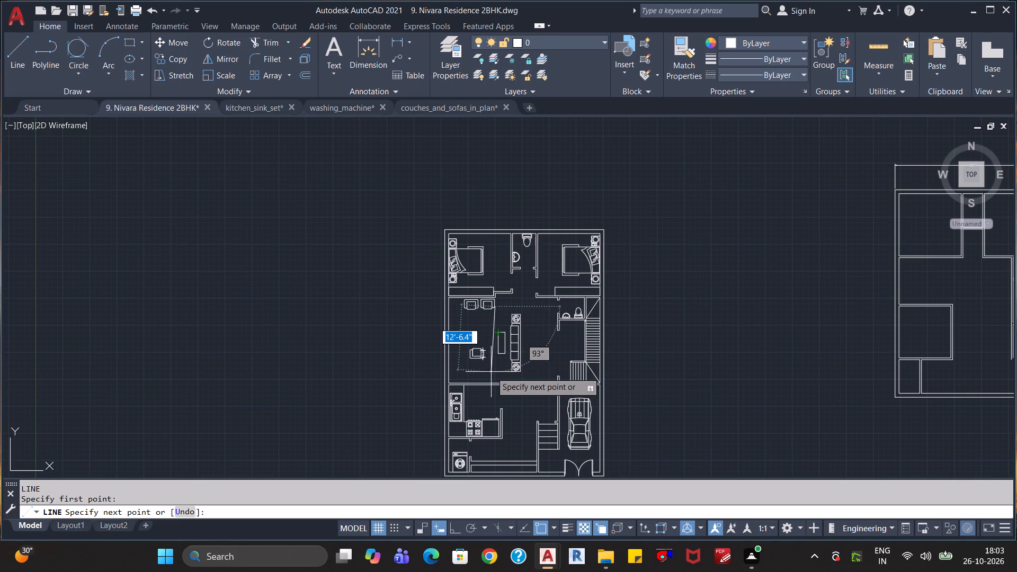
{"action": "key", "text": "F8"}
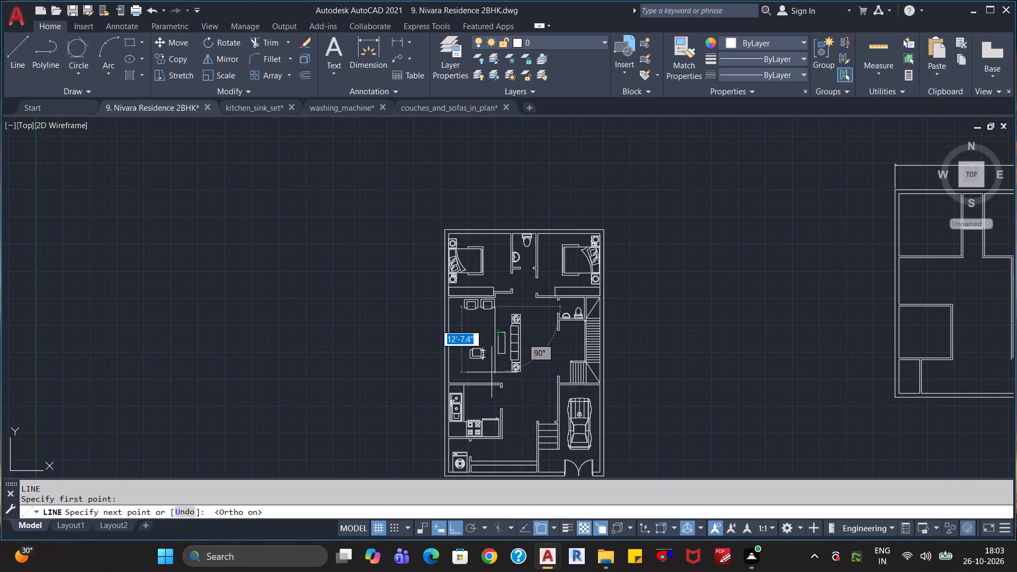
{"action": "scroll", "coordinate": [492, 372], "scroll_direction": "up", "scroll_amount": 2}
{"action": "middle_click_drag", "start_coordinate": [492, 372], "coordinate": [486, 341]}
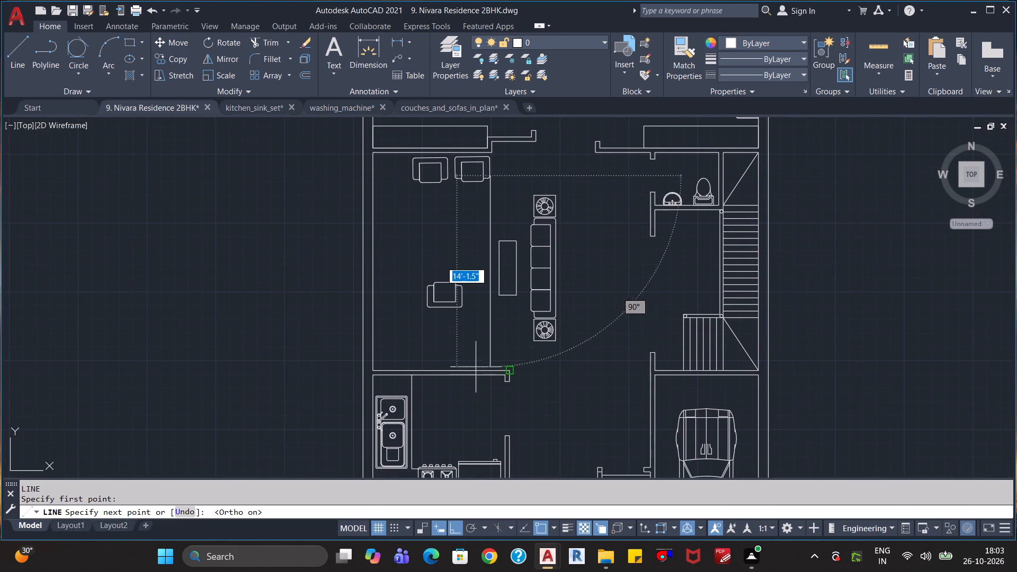
{"action": "left_click", "coordinate": [475, 396]}
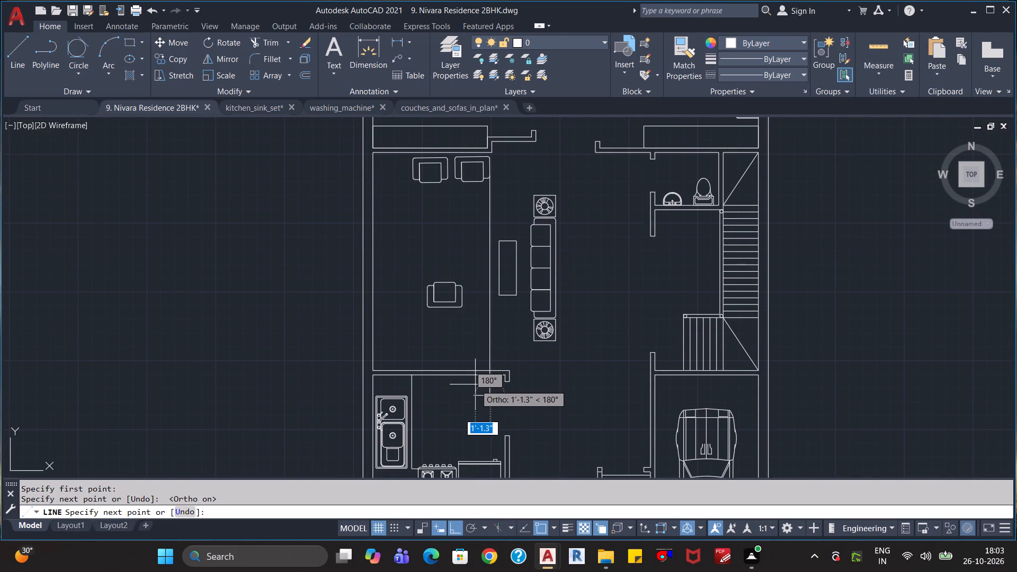
{"action": "key", "text": "Escape"}
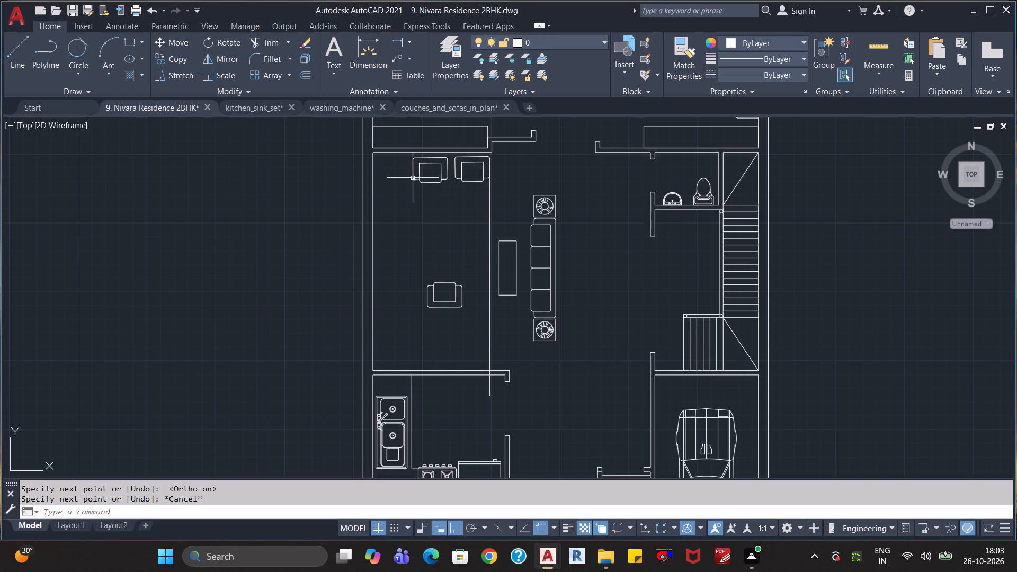
Draw a second vertical guide line, about 16 feet long, from the west edge of the north wall's west armchair past the south wall.
{"action": "key", "text": "l"}
{"action": "key", "text": "Return"}
{"action": "scroll", "coordinate": [407, 176], "scroll_direction": "up", "scroll_amount": 3}
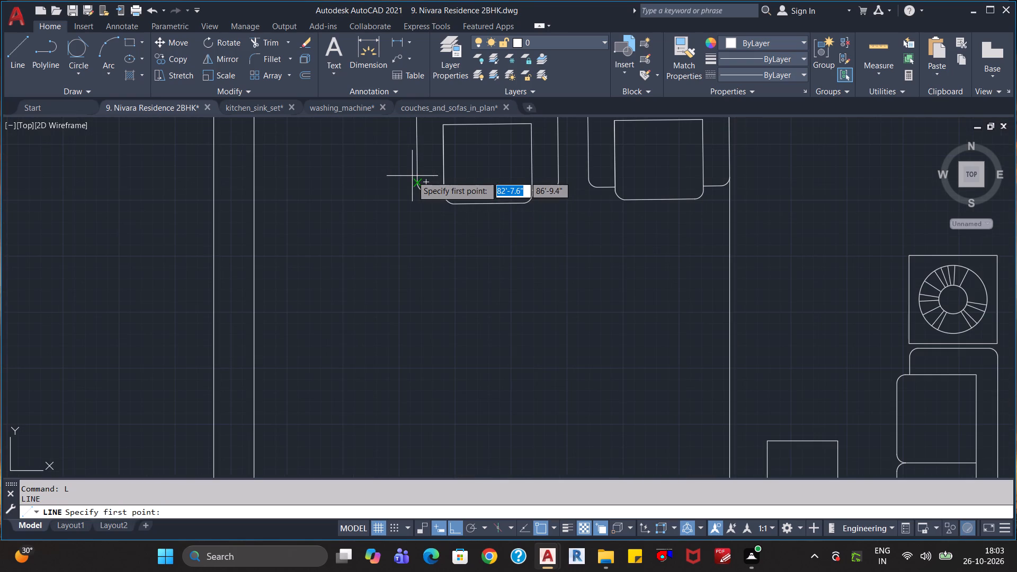
{"action": "left_click", "coordinate": [418, 180]}
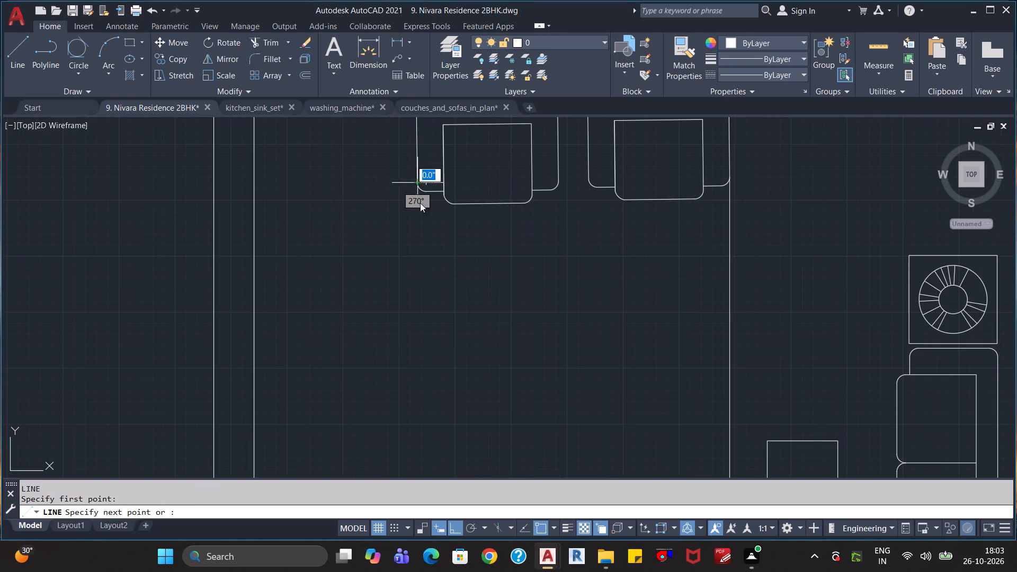
{"action": "scroll", "coordinate": [441, 361], "scroll_direction": "down", "scroll_amount": 3}
{"action": "middle_click_drag", "start_coordinate": [440, 412], "coordinate": [447, 251]}
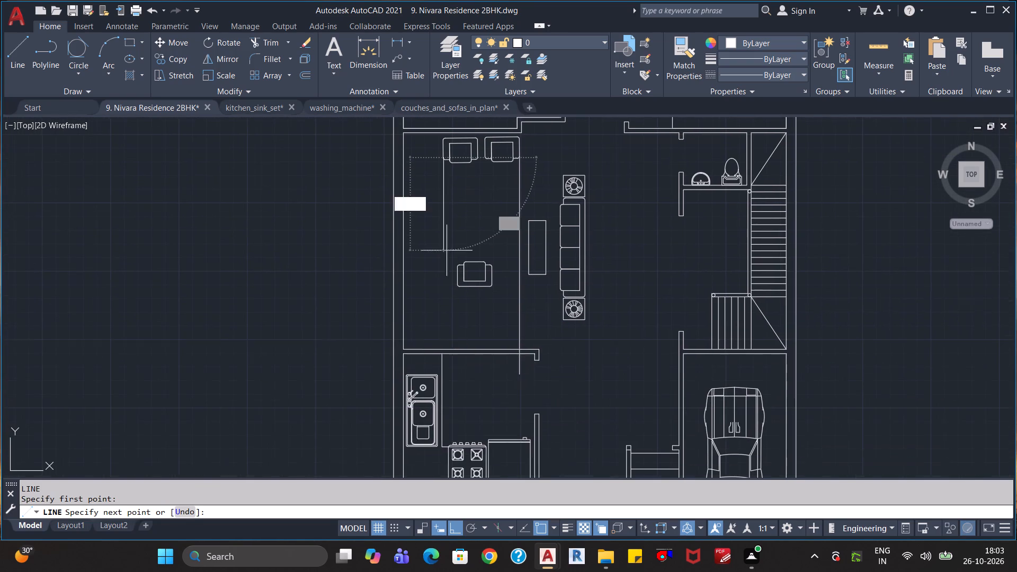
{"action": "left_click", "coordinate": [453, 372]}
{"action": "key", "text": "Escape"}
Paste a copy of the north-facing armchair between the two guide lines, just north of the living room's south wall.
{"action": "scroll", "coordinate": [484, 346], "scroll_direction": "up", "scroll_amount": 1}
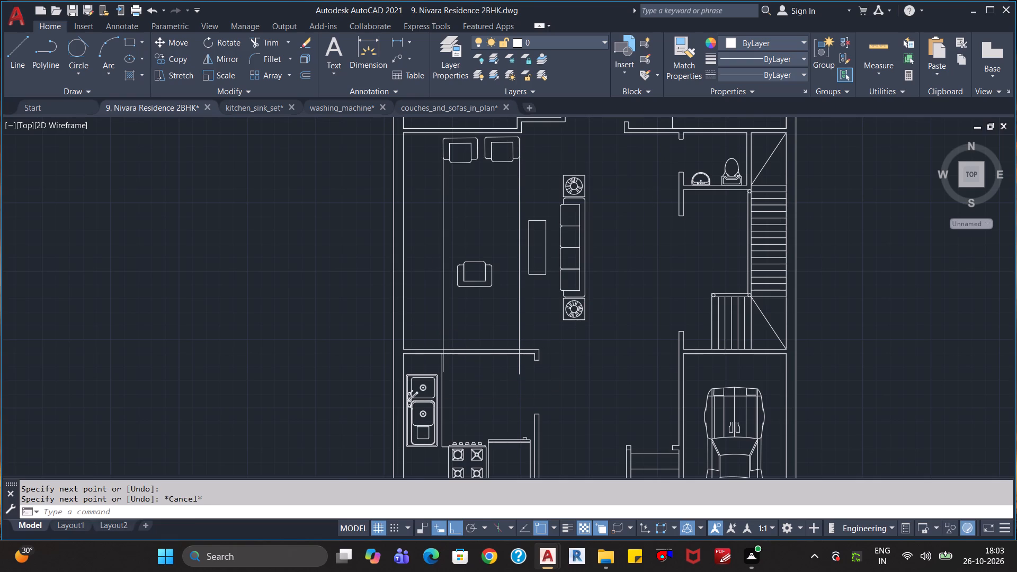
{"action": "scroll", "coordinate": [487, 296], "scroll_direction": "up", "scroll_amount": 1}
{"action": "scroll", "coordinate": [487, 296], "scroll_direction": "down", "scroll_amount": 1}
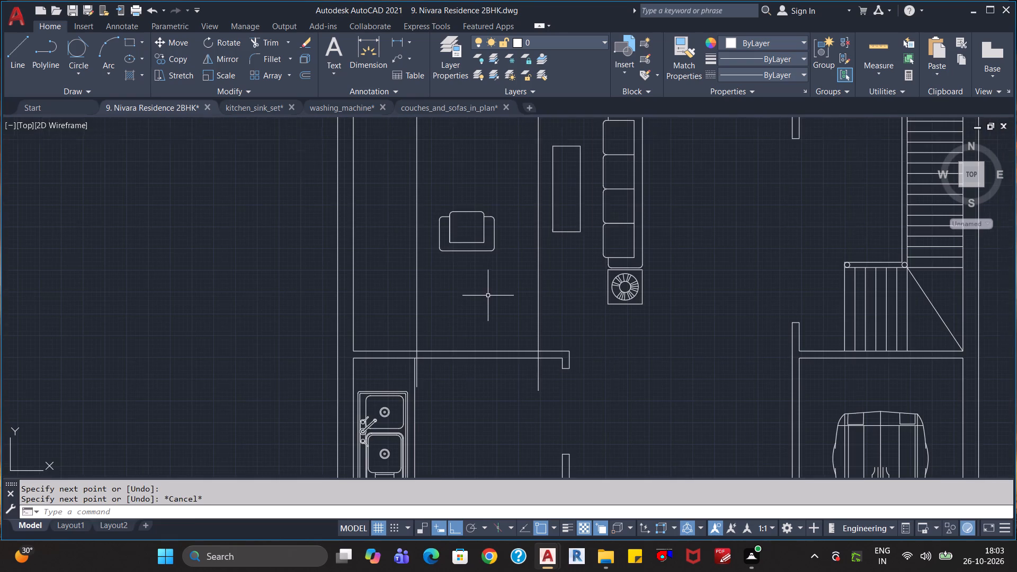
{"action": "left_click", "coordinate": [494, 243]}
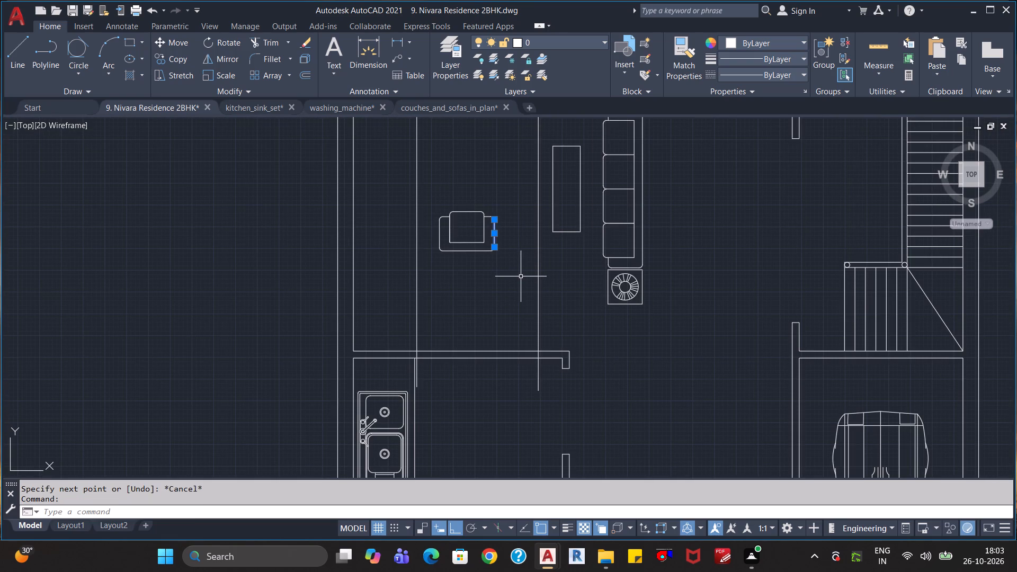
{"action": "key", "text": "Escape"}
{"action": "key", "text": "Escape"}
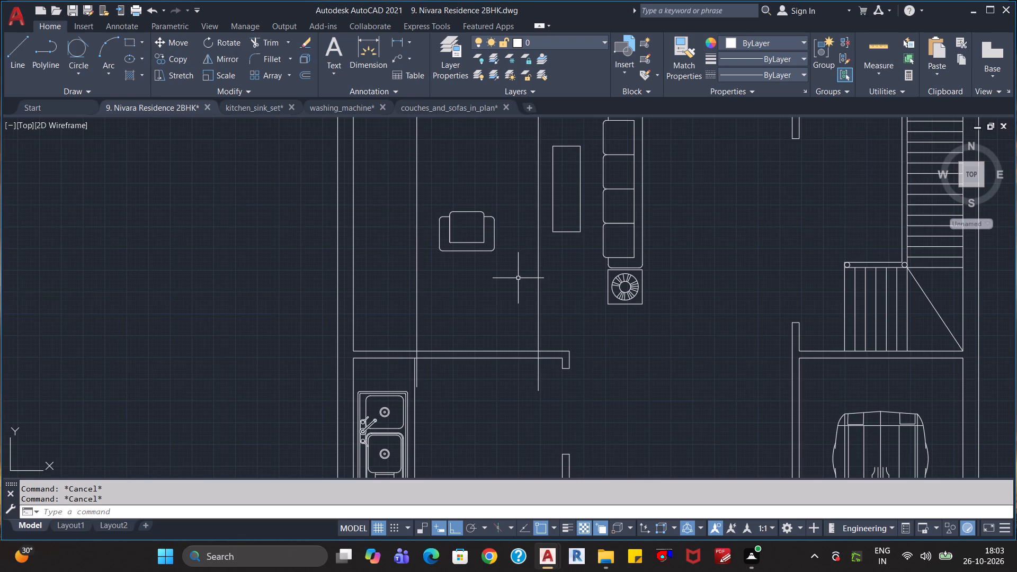
{"action": "key", "text": "ctrl+v"}
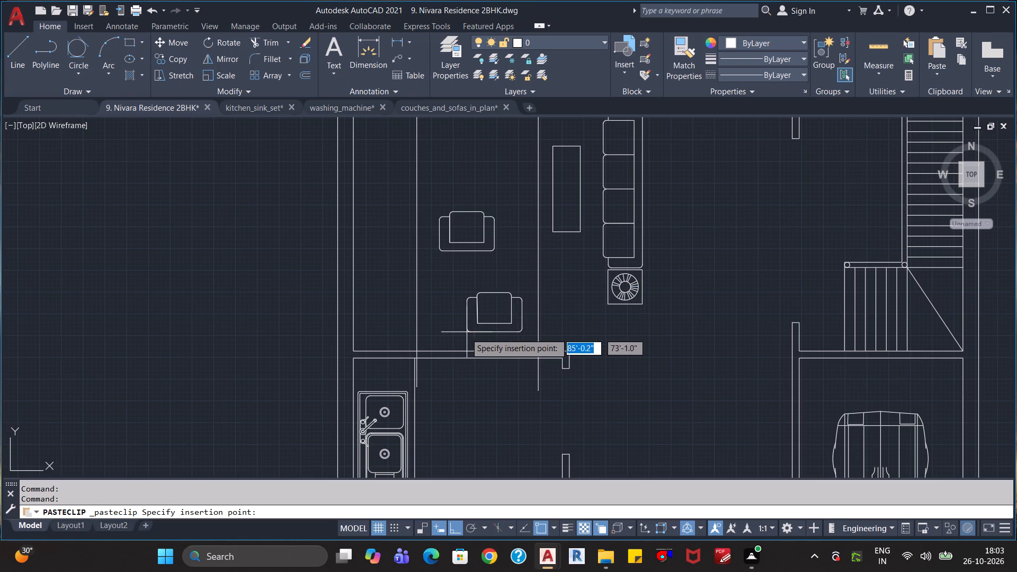
{"action": "left_click", "coordinate": [465, 333]}
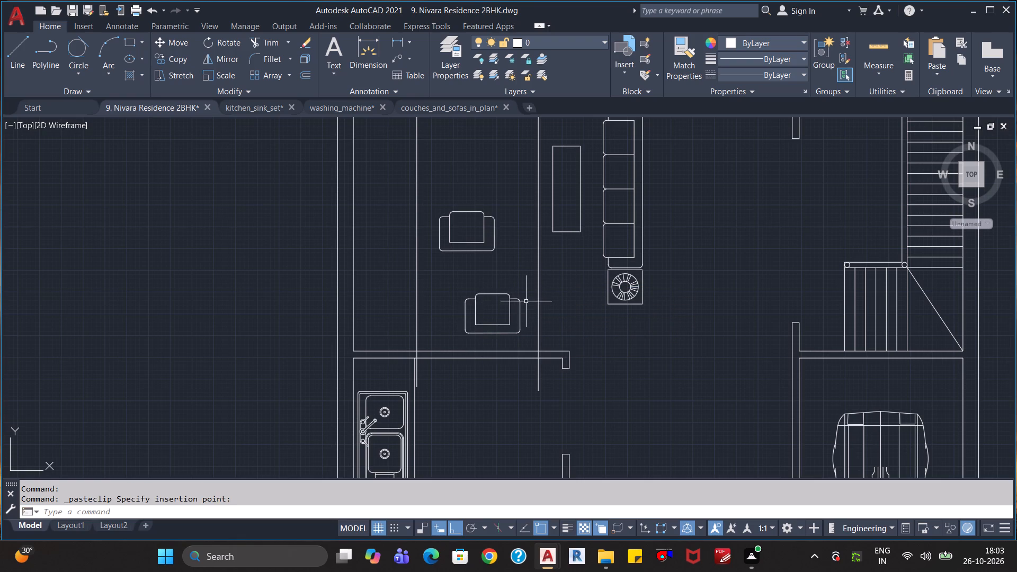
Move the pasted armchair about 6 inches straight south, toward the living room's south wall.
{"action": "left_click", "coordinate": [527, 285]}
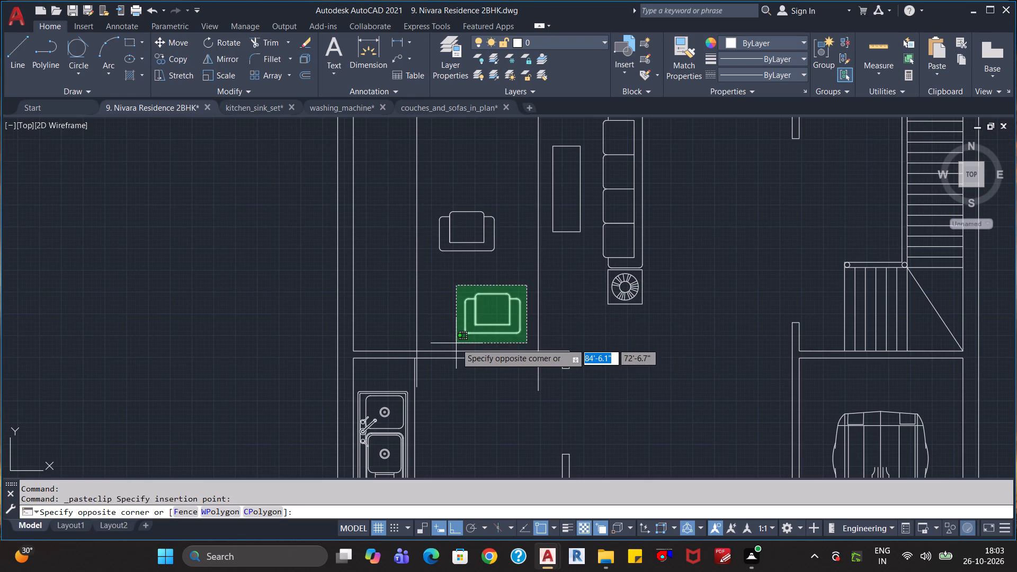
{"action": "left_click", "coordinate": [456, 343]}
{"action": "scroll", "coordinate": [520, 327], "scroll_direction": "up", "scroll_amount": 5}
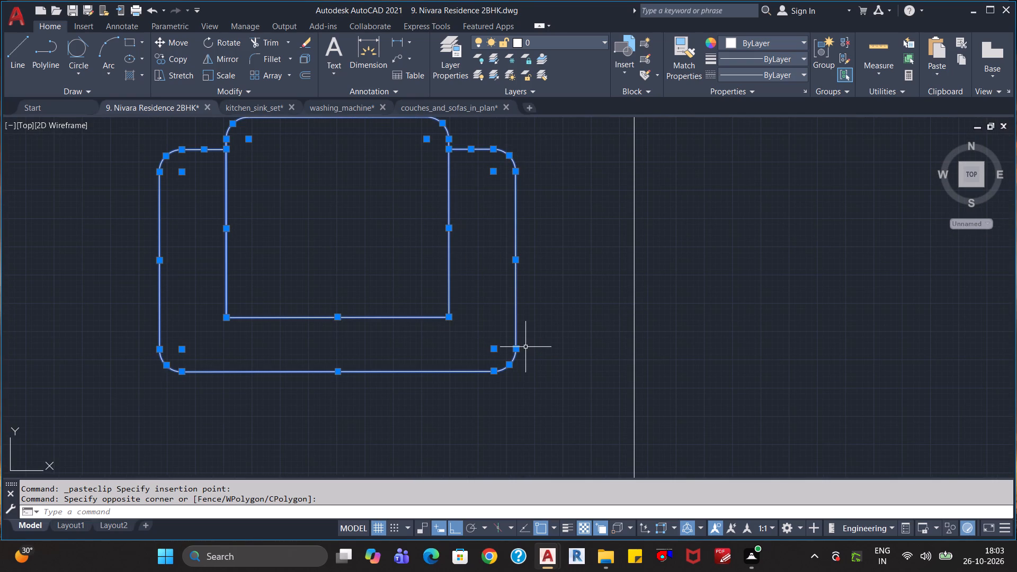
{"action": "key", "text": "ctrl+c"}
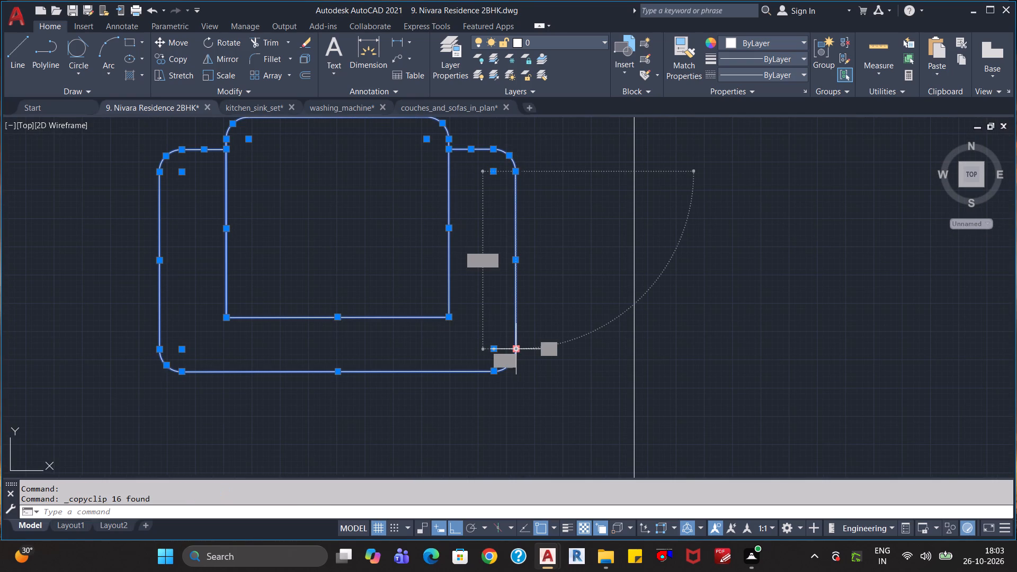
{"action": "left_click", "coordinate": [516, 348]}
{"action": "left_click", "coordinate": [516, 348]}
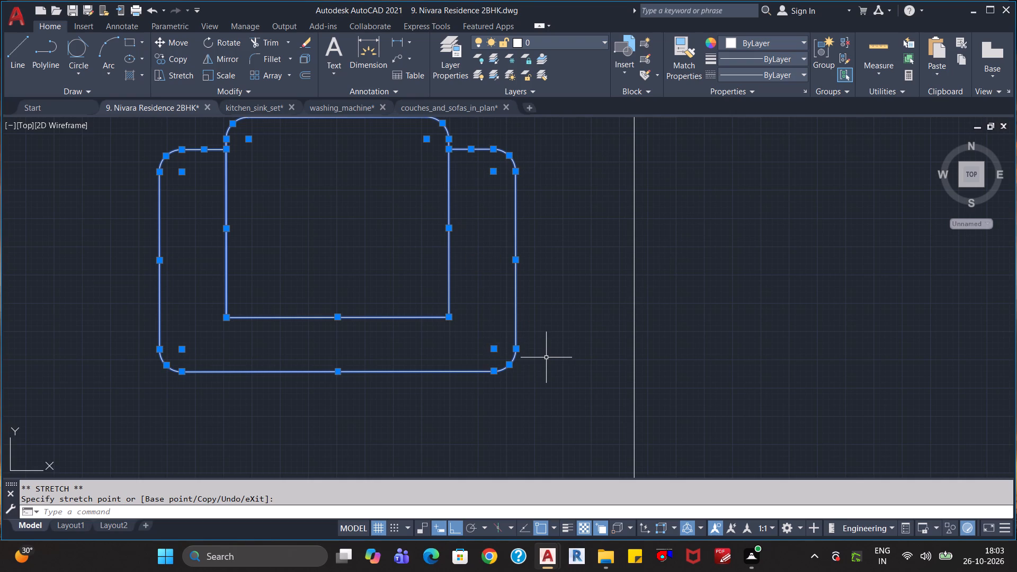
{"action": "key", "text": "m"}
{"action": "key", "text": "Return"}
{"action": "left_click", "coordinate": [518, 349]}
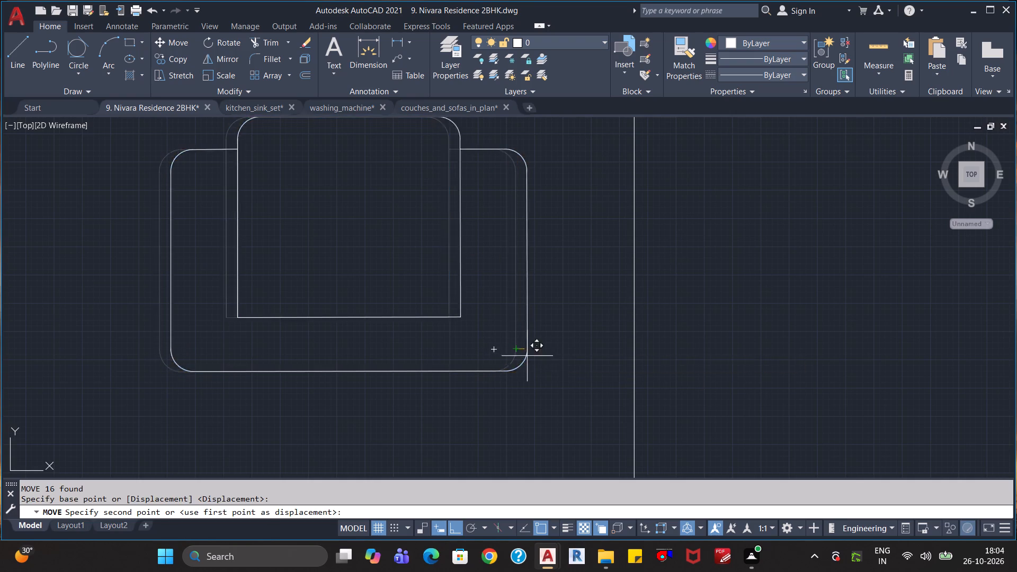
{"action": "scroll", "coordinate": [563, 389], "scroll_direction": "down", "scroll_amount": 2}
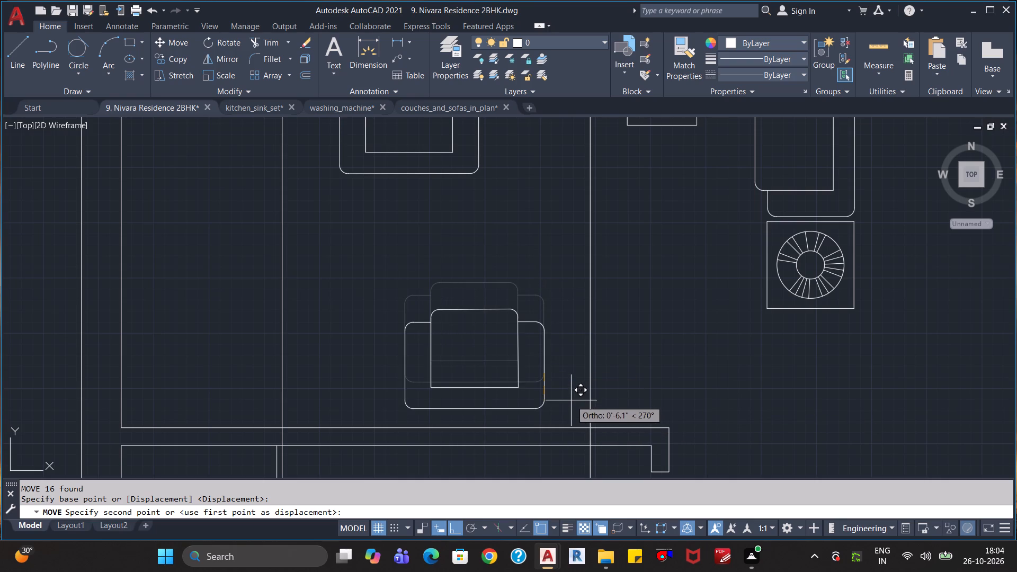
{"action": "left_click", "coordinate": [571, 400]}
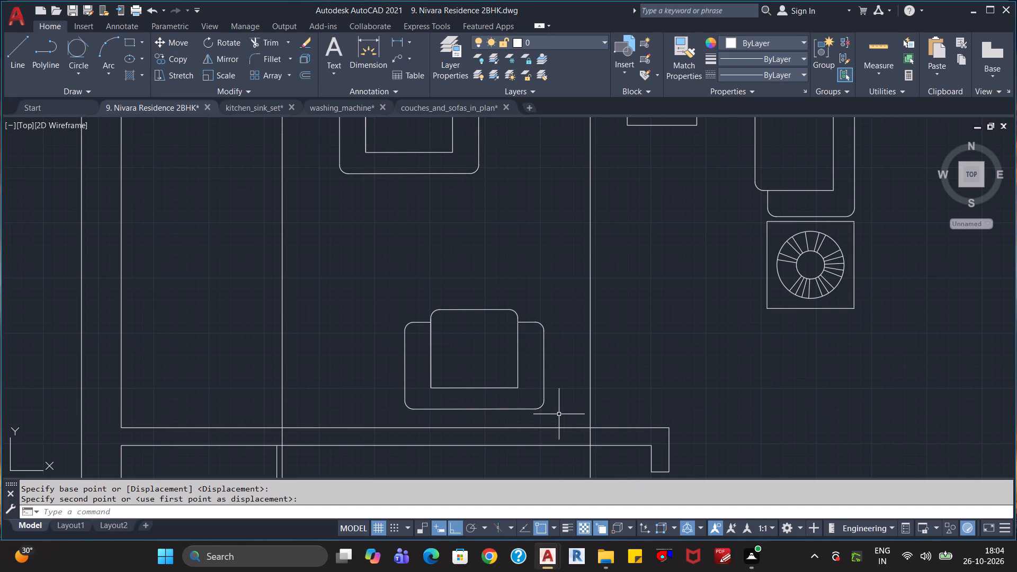
Move the pasted armchair by its southeast back-edge endpoint to where the east guide line meets the living room's south wall.
{"action": "scroll", "coordinate": [559, 414], "scroll_direction": "up", "scroll_amount": 1}
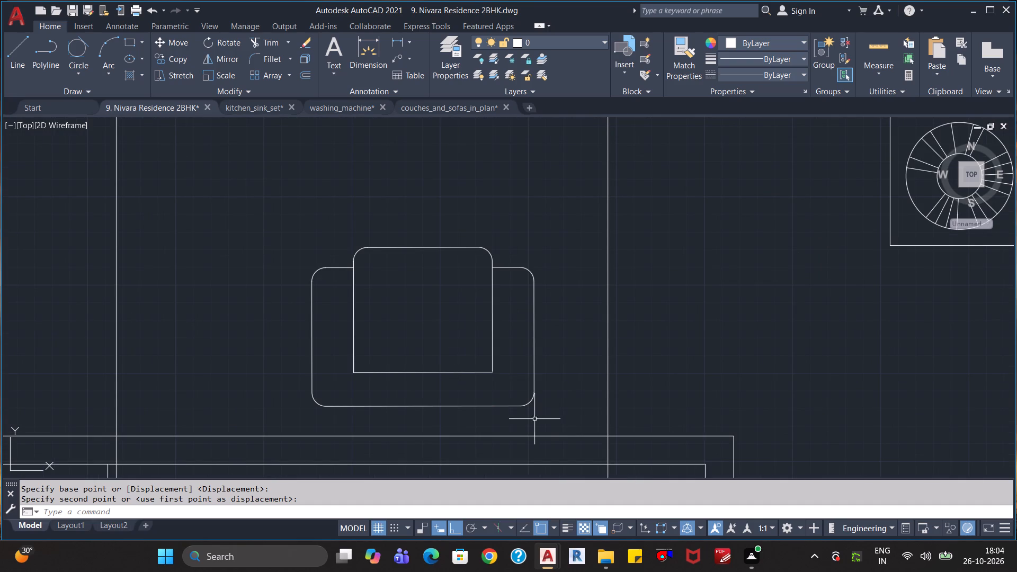
{"action": "left_click", "coordinate": [554, 412]}
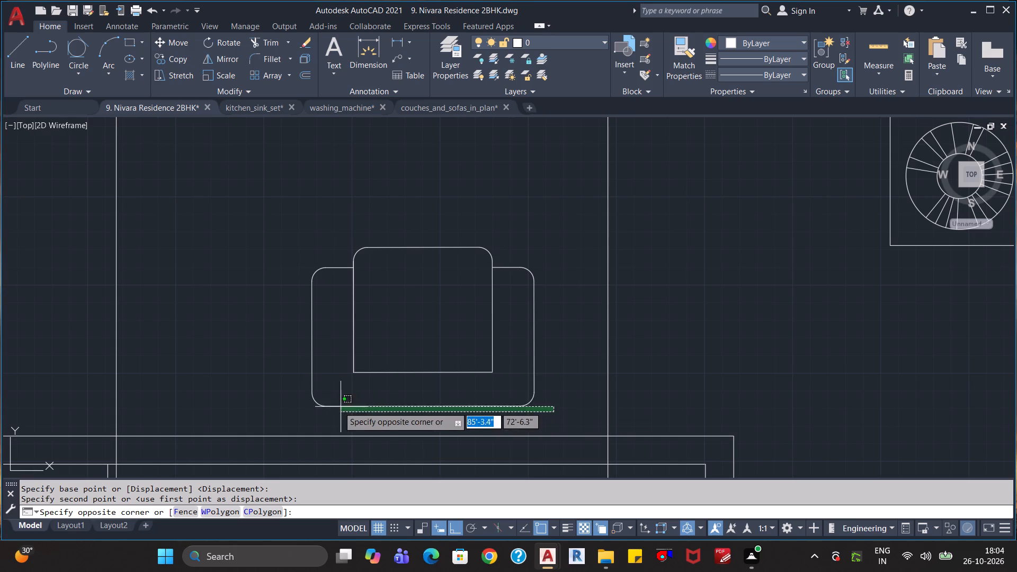
{"action": "left_click", "coordinate": [295, 218]}
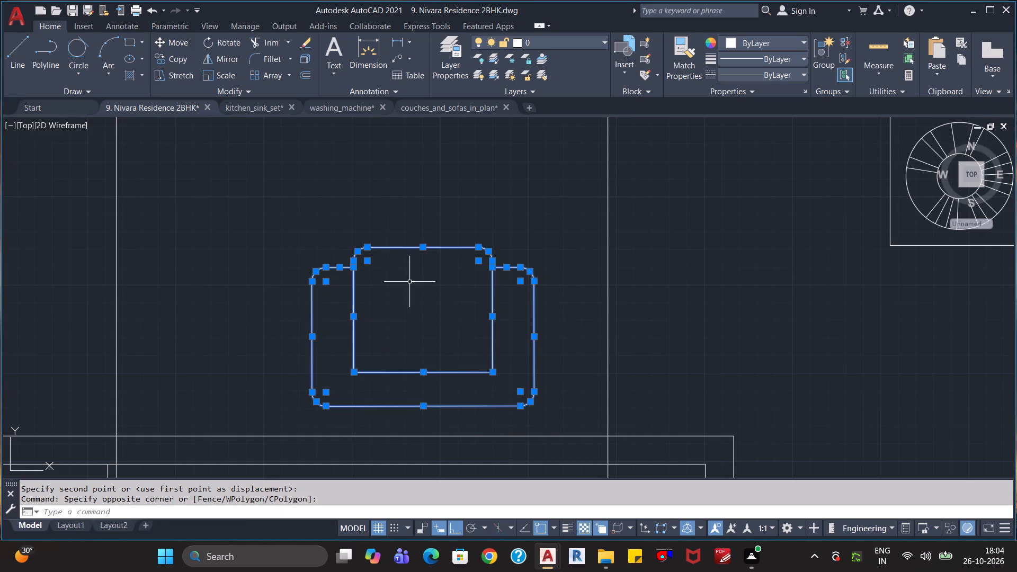
{"action": "key", "text": "m"}
{"action": "key", "text": "Return"}
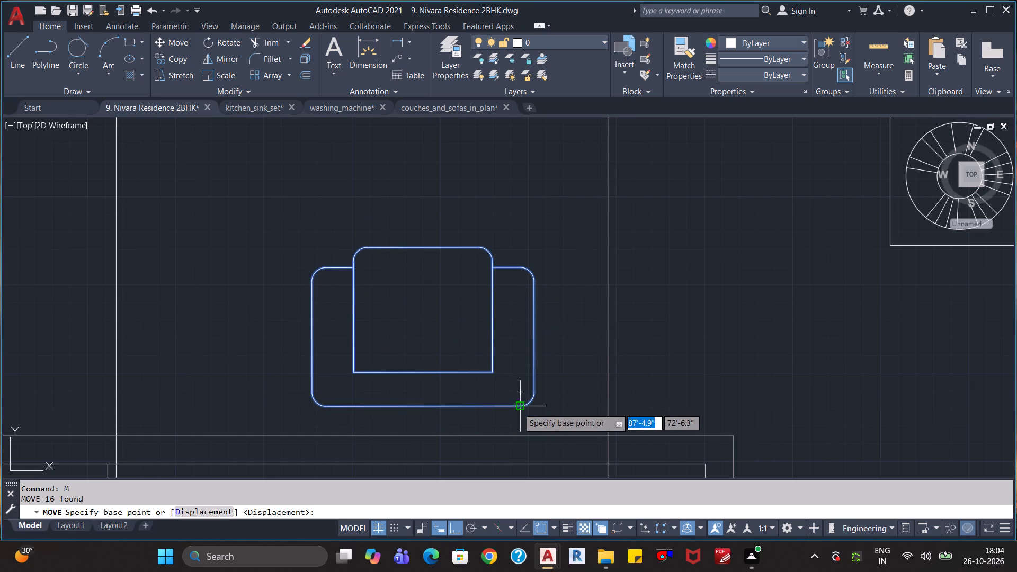
{"action": "left_click", "coordinate": [519, 407]}
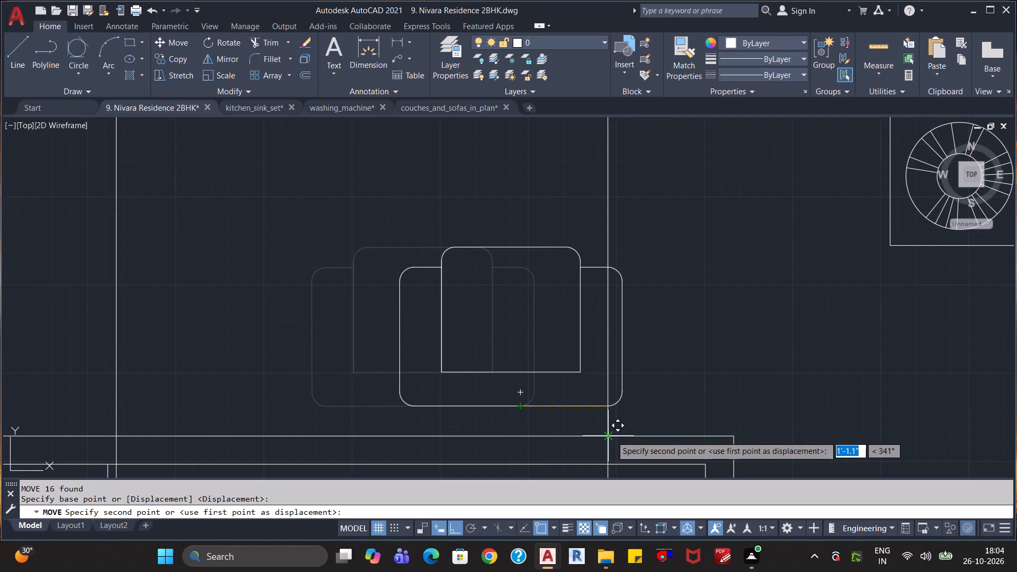
{"action": "left_click", "coordinate": [611, 436]}
{"action": "key", "text": "Escape"}
{"action": "key", "text": "Escape"}
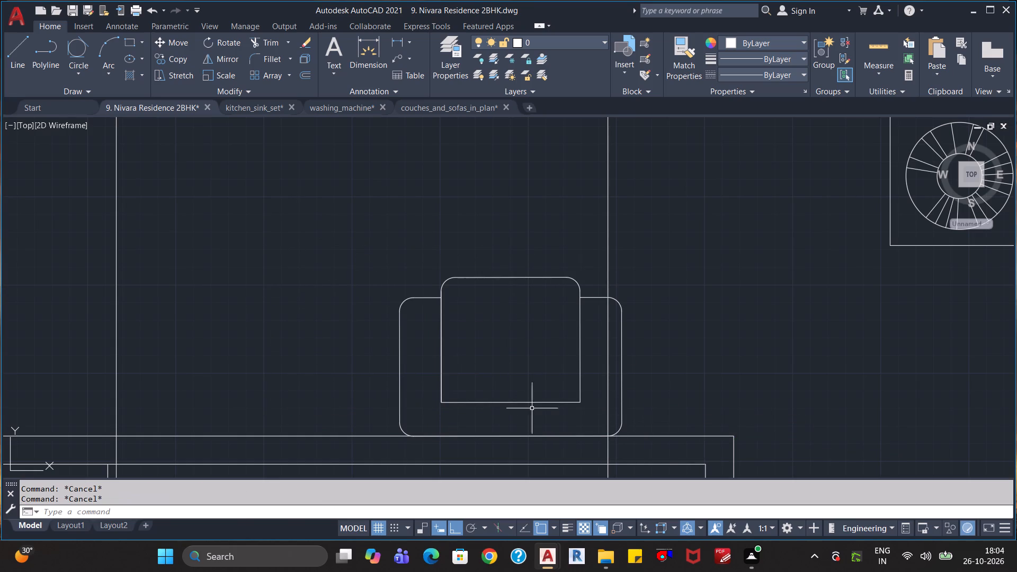
{"action": "scroll", "coordinate": [379, 341], "scroll_direction": "down", "scroll_amount": 1}
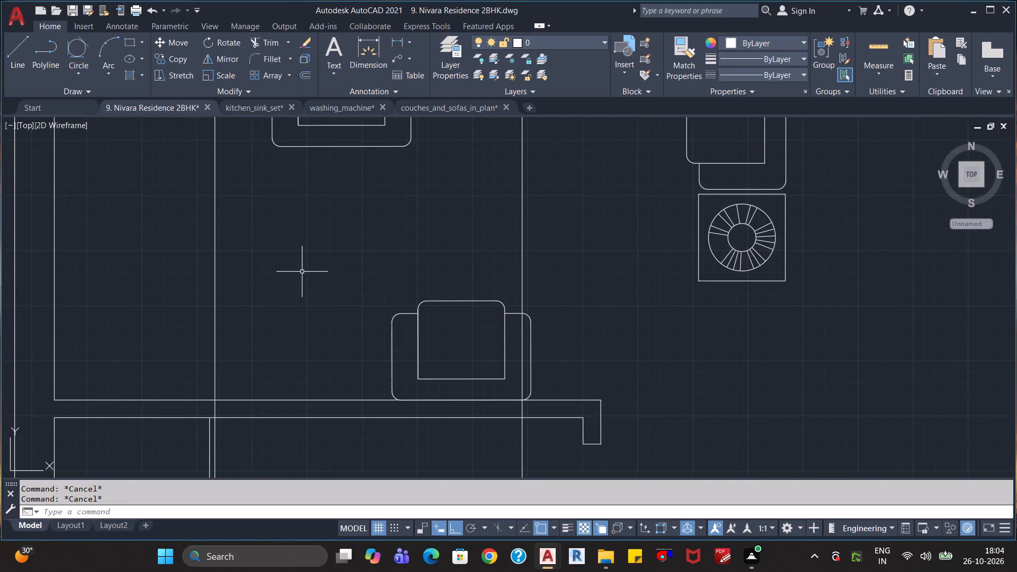
{"action": "middle_click_drag", "start_coordinate": [302, 272], "coordinate": [350, 345]}
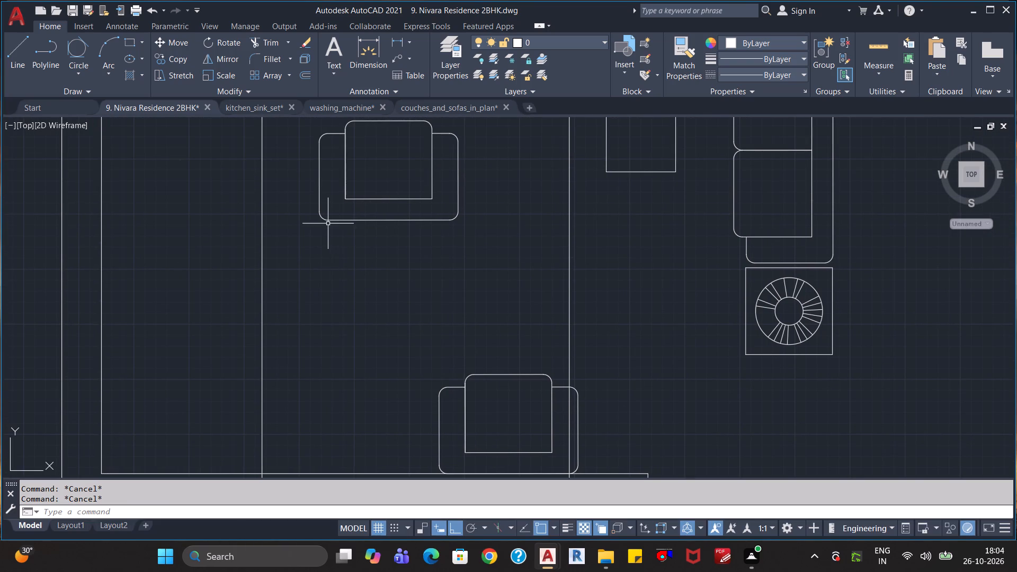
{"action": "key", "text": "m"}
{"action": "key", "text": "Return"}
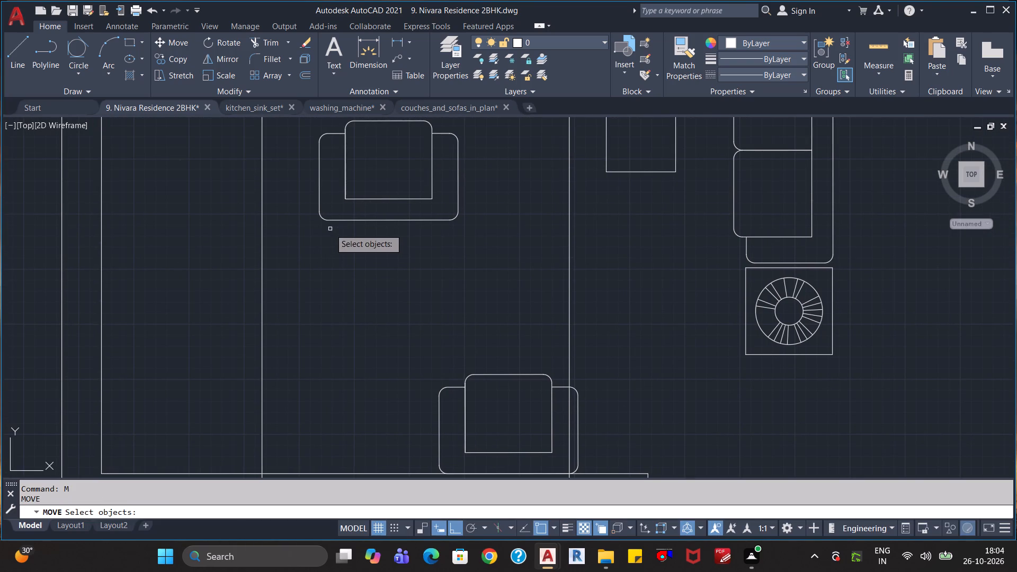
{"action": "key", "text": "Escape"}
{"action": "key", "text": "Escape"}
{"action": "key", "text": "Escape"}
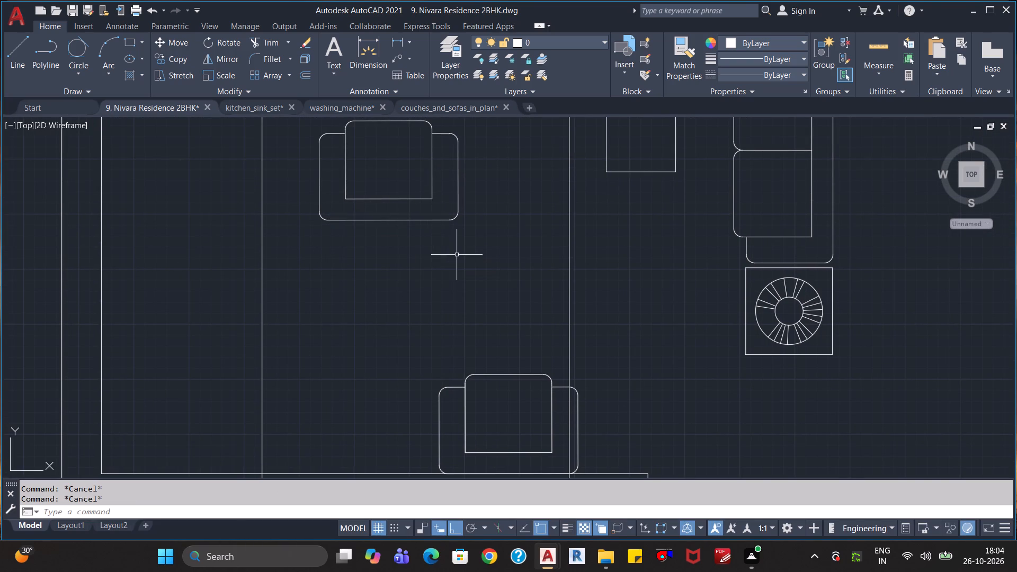
Move the other north-facing armchair by its southwest back-edge endpoint to where the west guide line meets the living room's south wall.
{"action": "scroll", "coordinate": [461, 258], "scroll_direction": "down", "scroll_amount": 2}
{"action": "left_click", "coordinate": [474, 262]}
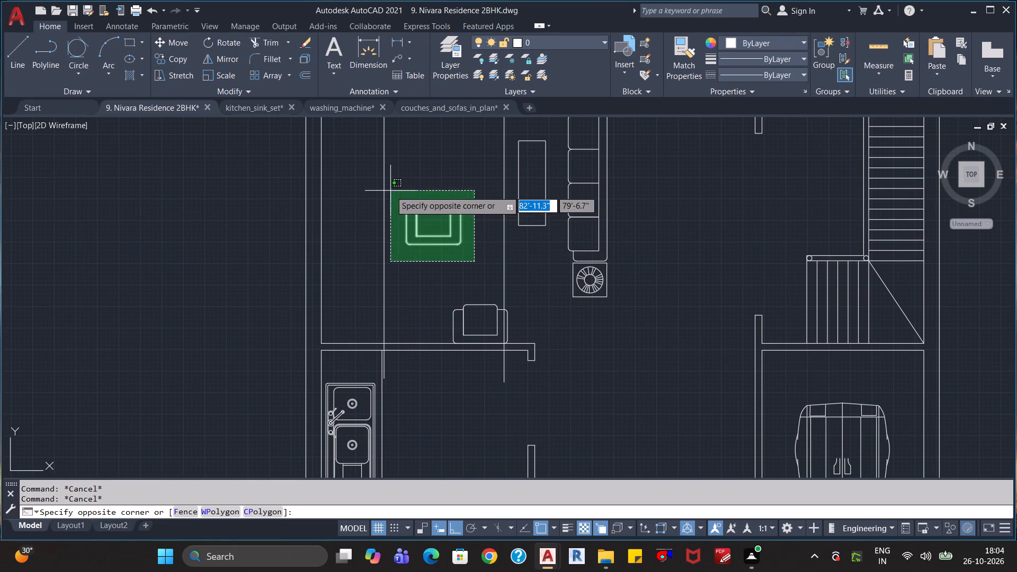
{"action": "left_click", "coordinate": [390, 191]}
{"action": "key", "text": "m"}
{"action": "key", "text": "Return"}
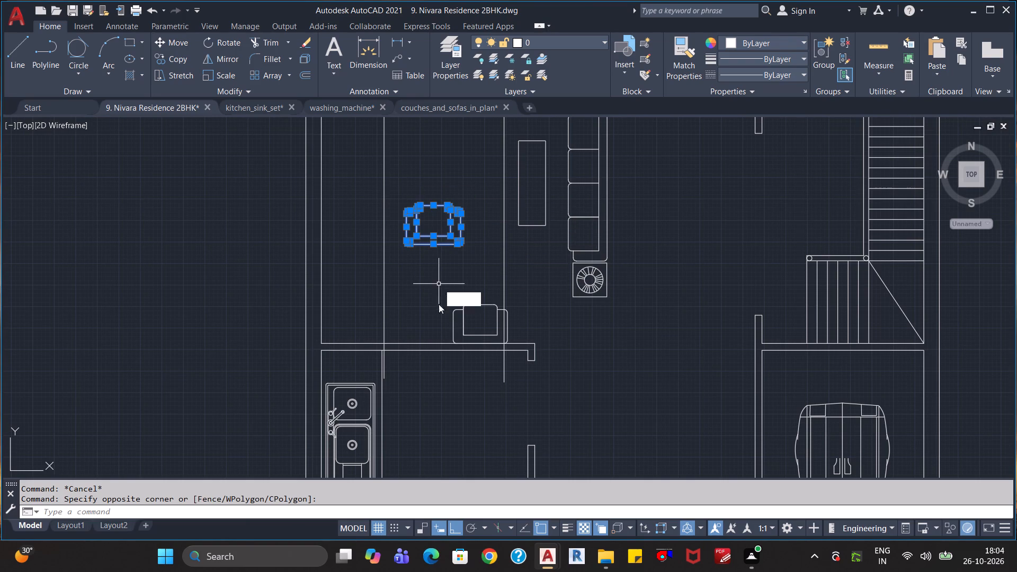
{"action": "left_click", "coordinate": [414, 246]}
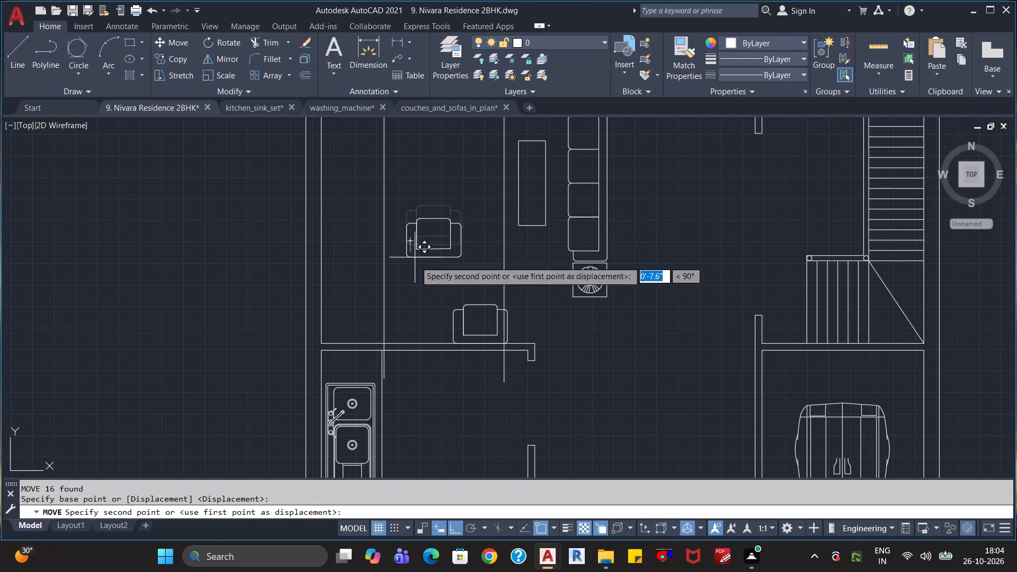
{"action": "left_click", "coordinate": [386, 339]}
{"action": "scroll", "coordinate": [425, 315], "scroll_direction": "down", "scroll_amount": 1}
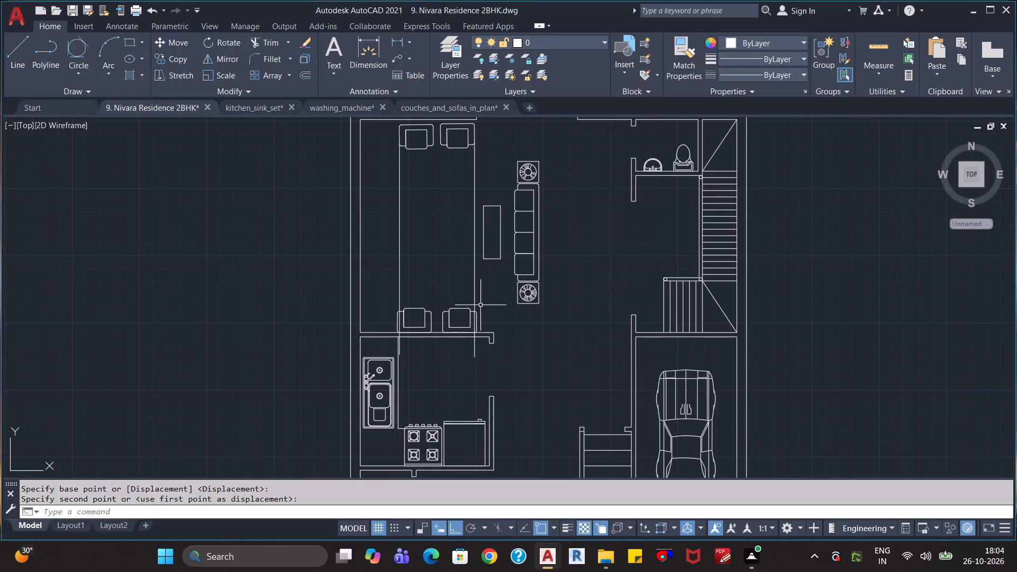
{"action": "key", "text": "Escape"}
{"action": "key", "text": "Escape"}
{"action": "key", "text": "Escape"}
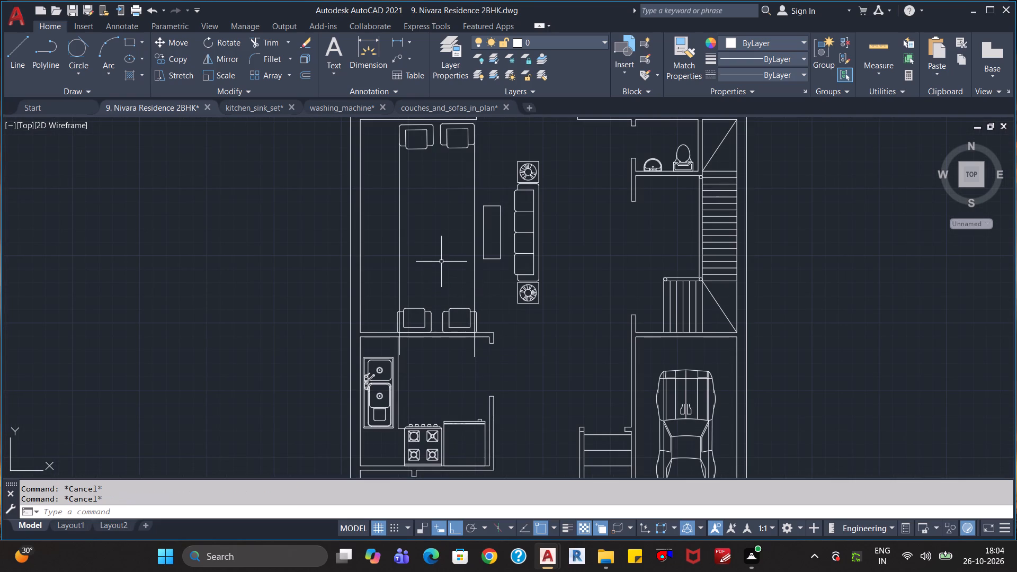
Stretch the west guide line's north end about 4'-9" straight north, past the living room's north wall.
{"action": "middle_click_drag", "start_coordinate": [441, 262], "coordinate": [431, 407]}
{"action": "key", "text": "Escape"}
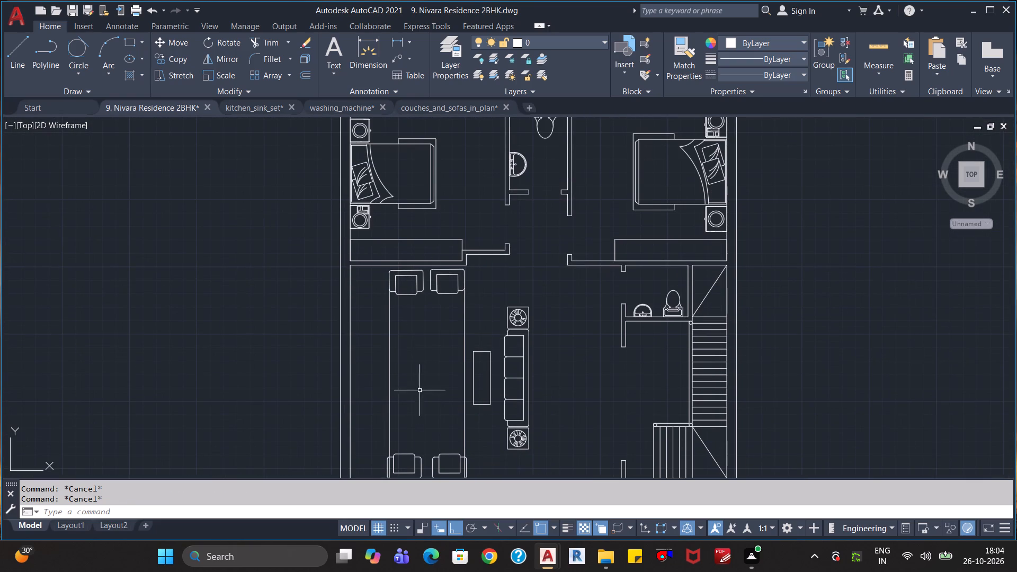
{"action": "left_click", "coordinate": [391, 334]}
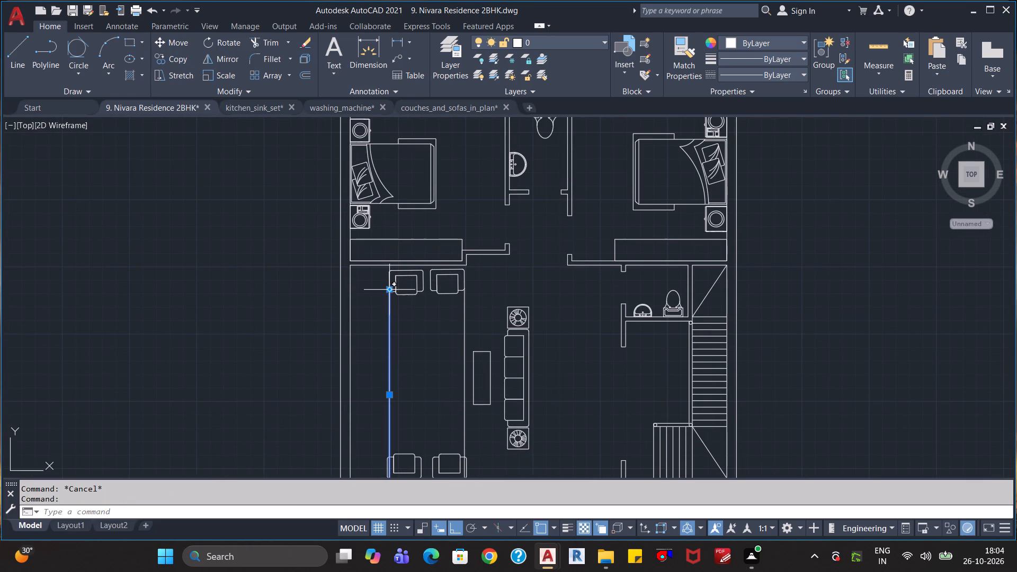
{"action": "left_click", "coordinate": [391, 289]}
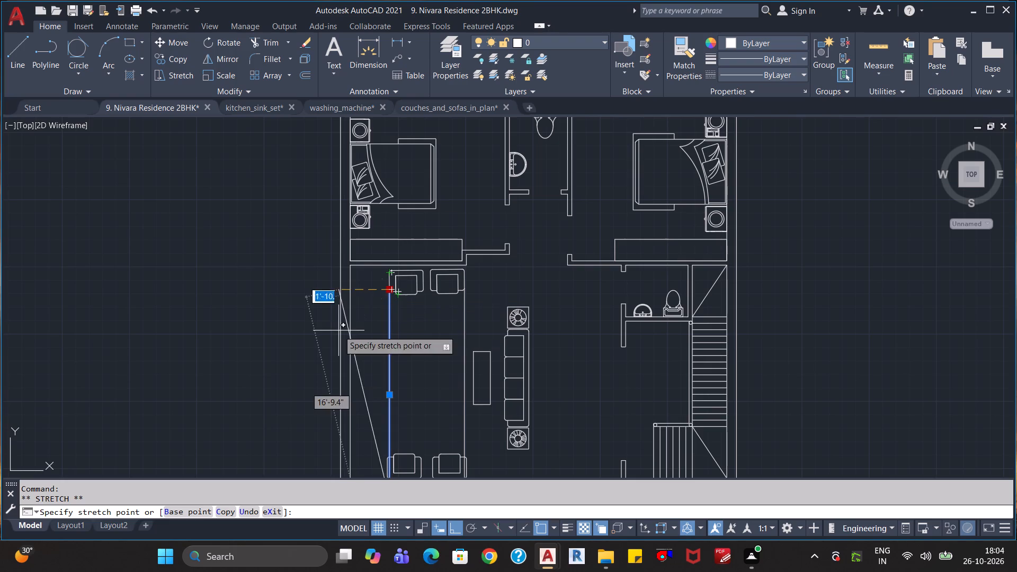
{"action": "left_click", "coordinate": [391, 224]}
{"action": "key", "text": "Escape"}
{"action": "key", "text": "Escape"}
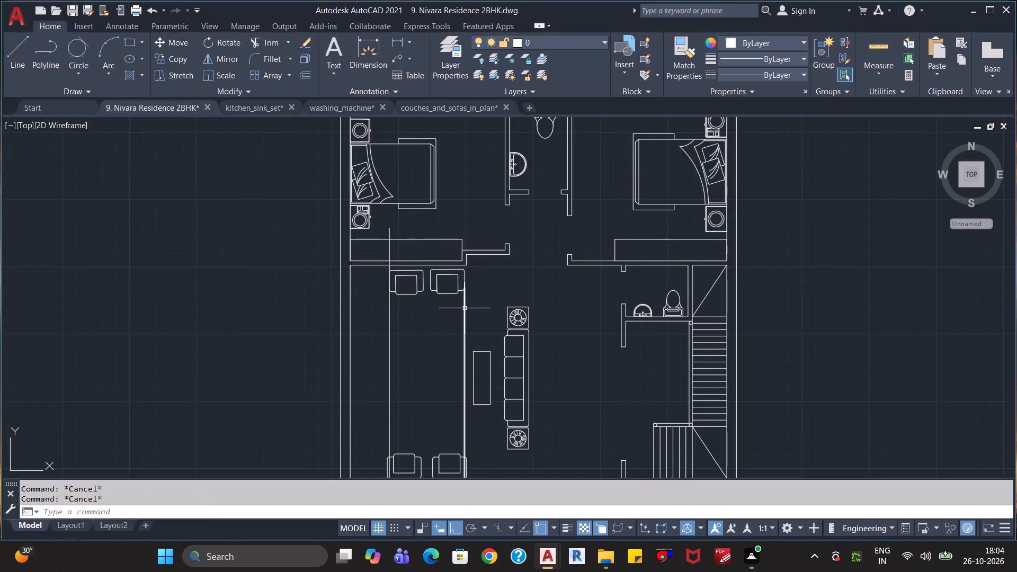
Stretch the east guide line's north end about 5'-9" straight north, past the living room's north wall.
{"action": "left_click", "coordinate": [465, 308]}
{"action": "left_click", "coordinate": [466, 287]}
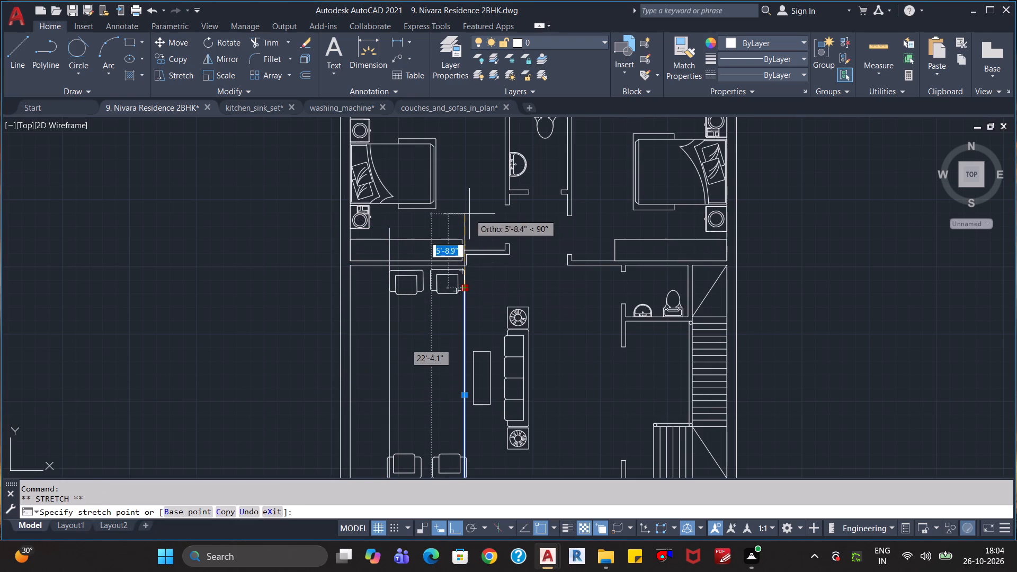
{"action": "left_click", "coordinate": [470, 211]}
{"action": "key", "text": "Escape"}
{"action": "key", "text": "Escape"}
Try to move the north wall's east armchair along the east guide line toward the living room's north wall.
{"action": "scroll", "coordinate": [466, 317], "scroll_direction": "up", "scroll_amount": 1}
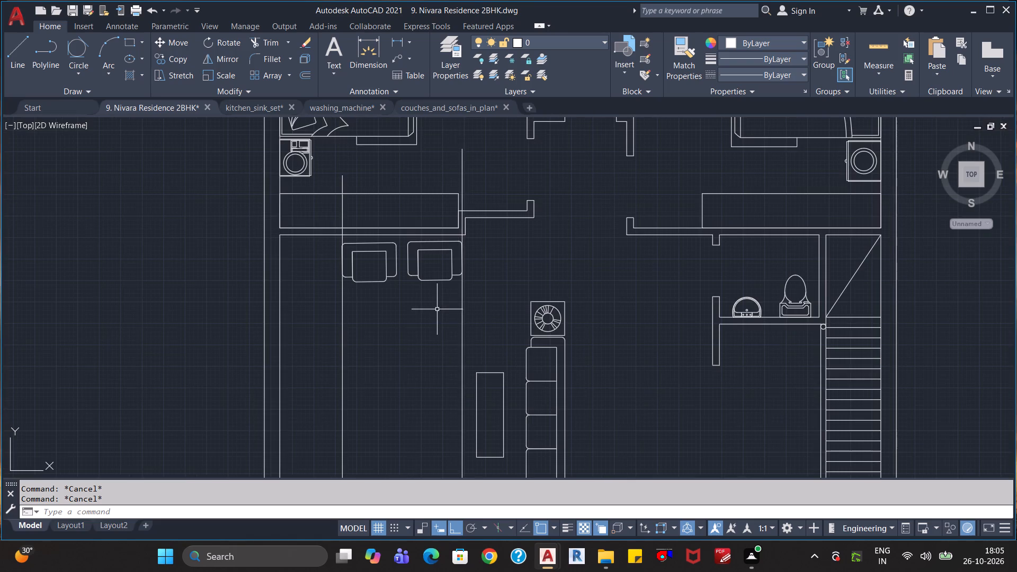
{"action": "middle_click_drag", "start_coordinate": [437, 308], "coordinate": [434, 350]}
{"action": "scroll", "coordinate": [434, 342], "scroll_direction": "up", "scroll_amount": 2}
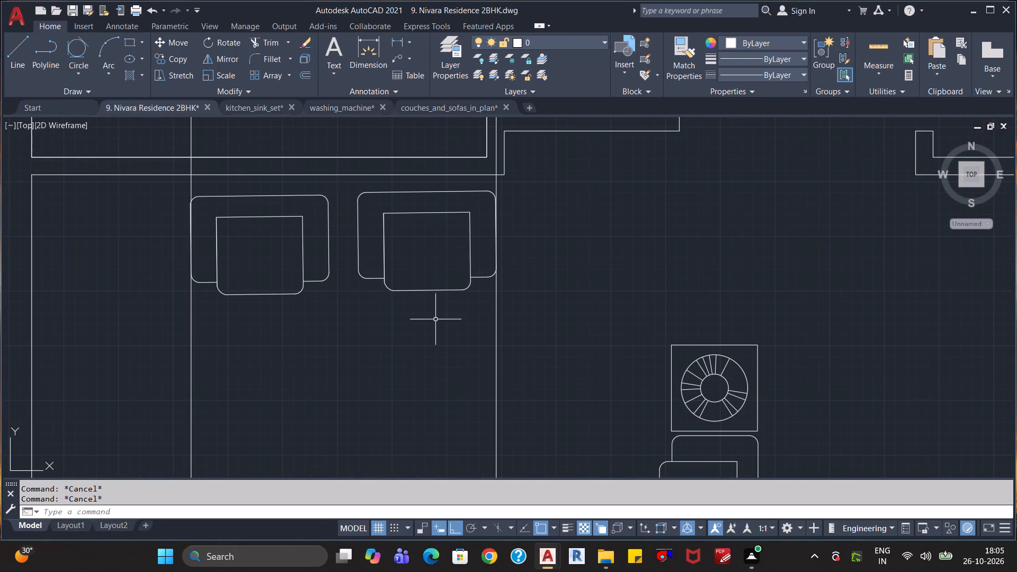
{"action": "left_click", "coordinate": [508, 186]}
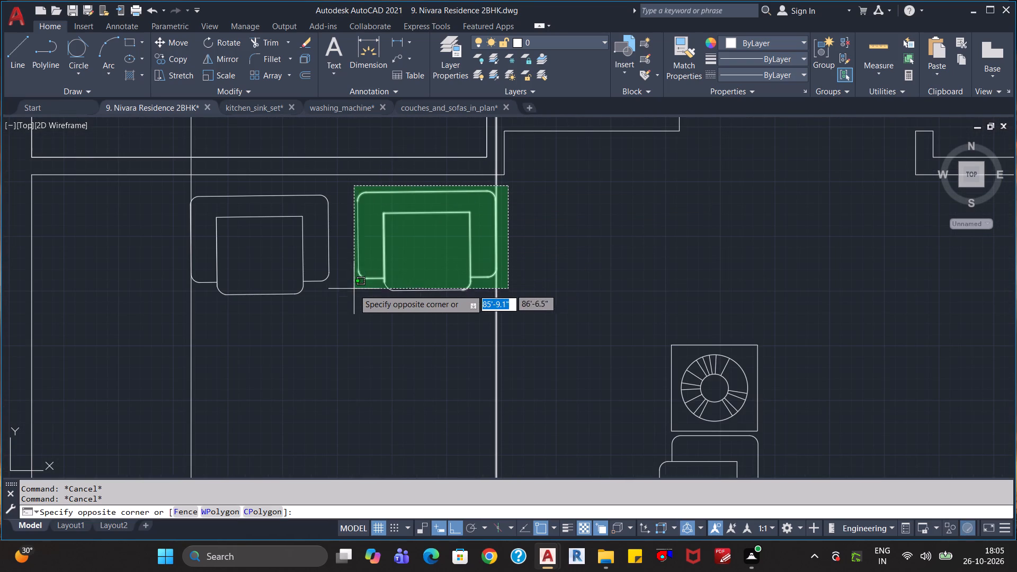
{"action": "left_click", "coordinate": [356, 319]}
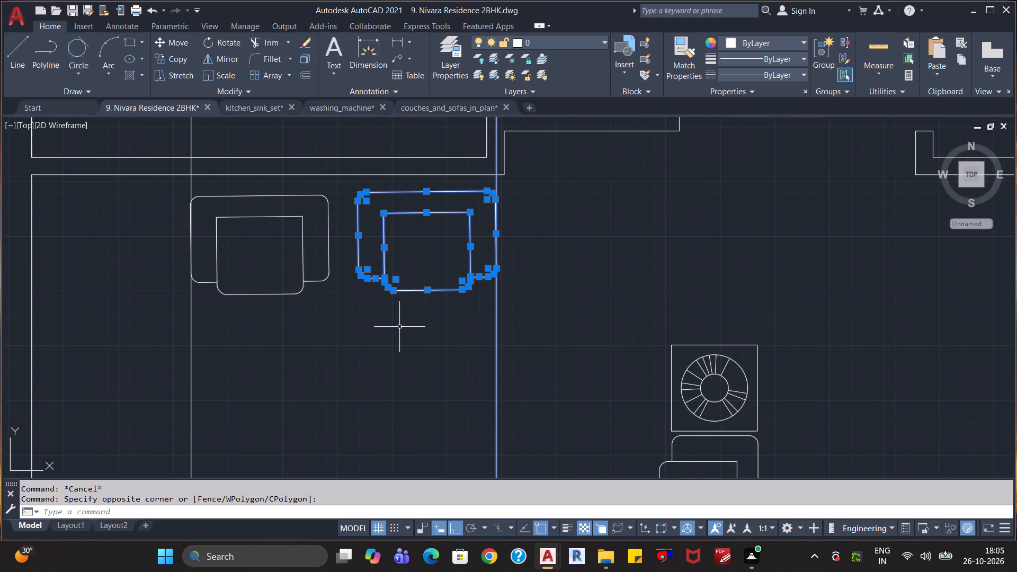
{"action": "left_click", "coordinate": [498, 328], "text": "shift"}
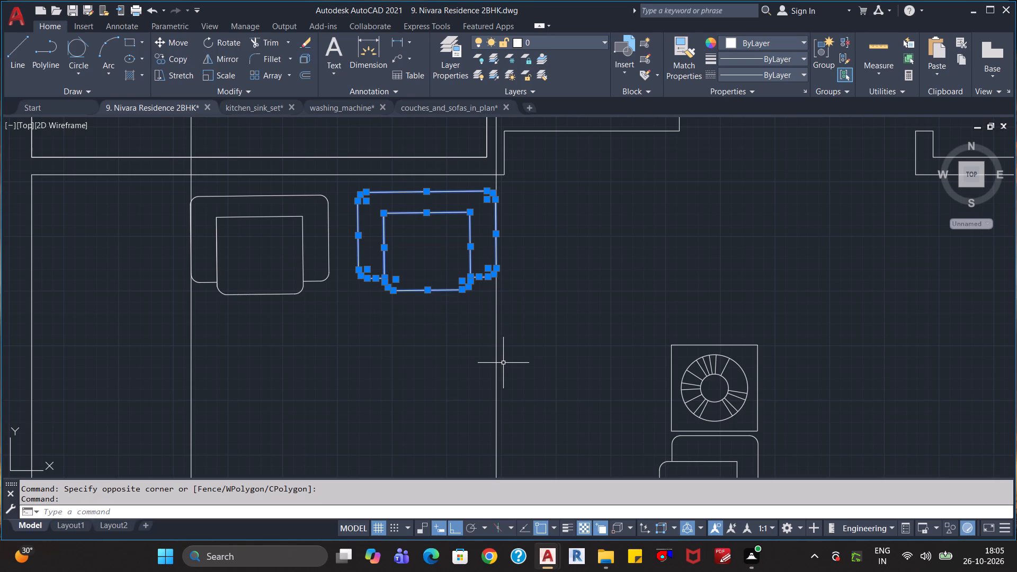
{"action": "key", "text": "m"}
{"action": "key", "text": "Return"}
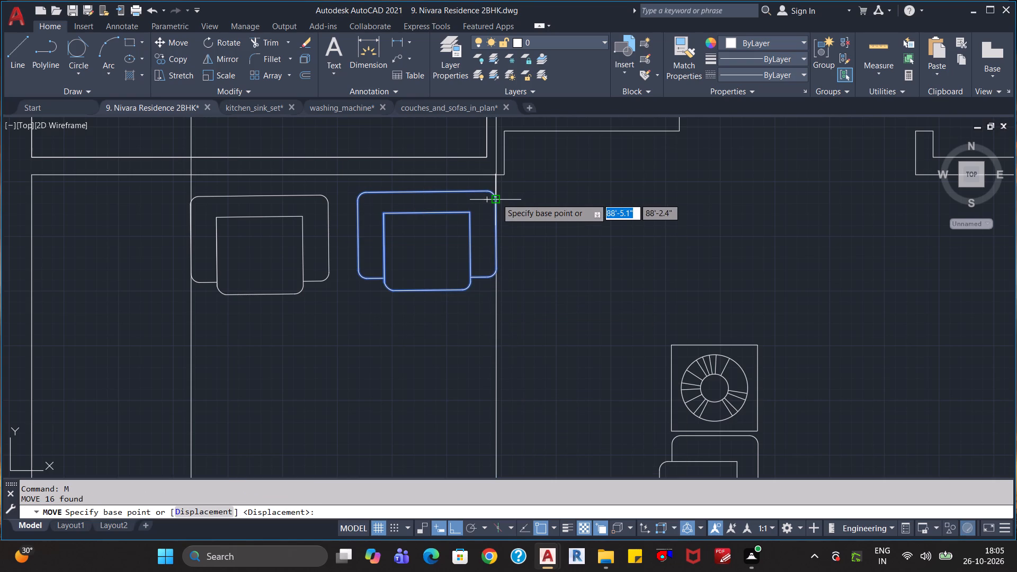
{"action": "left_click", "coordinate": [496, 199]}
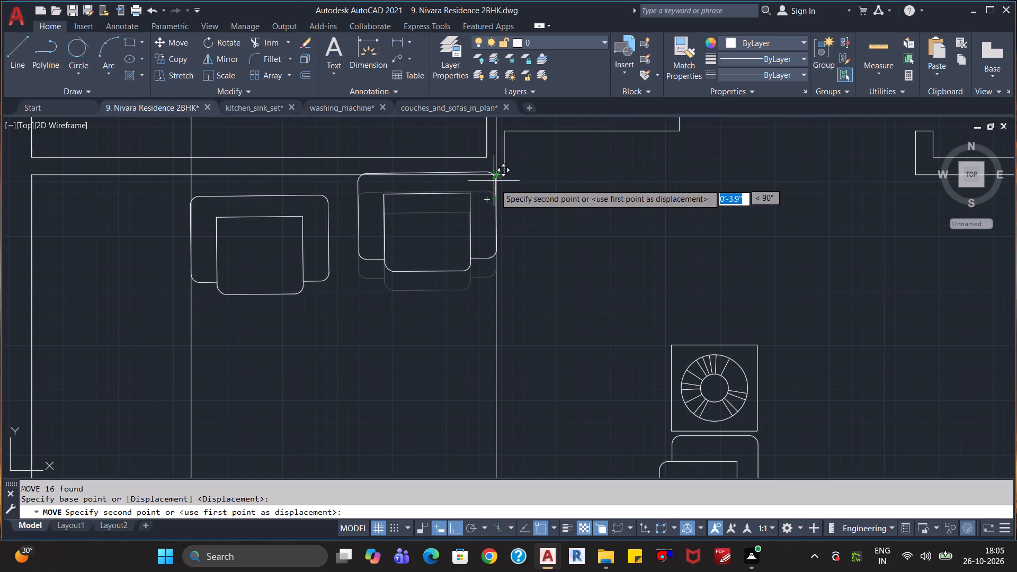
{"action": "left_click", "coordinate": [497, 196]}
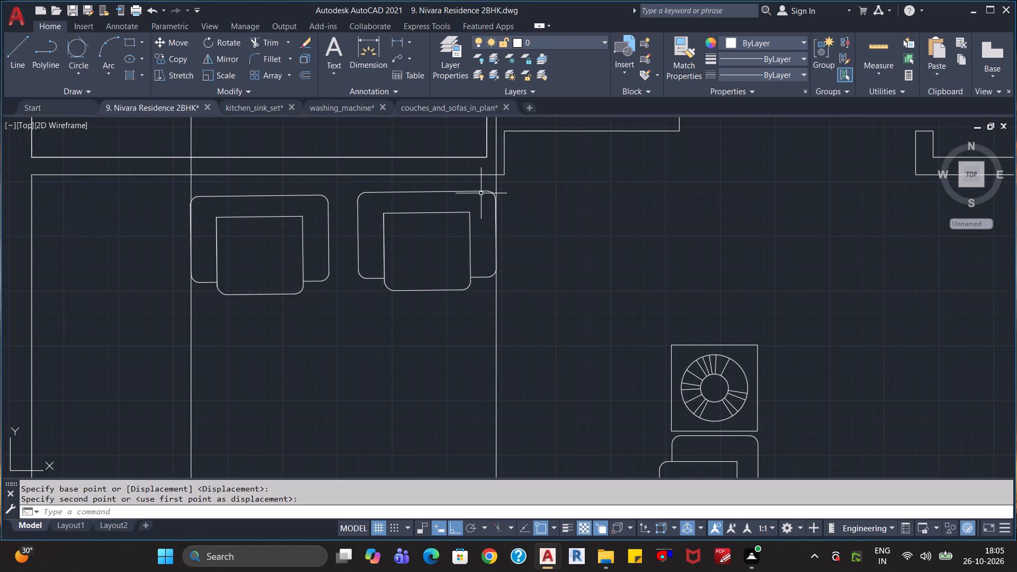
Move the north wall's east armchair by its northeast back-edge endpoint to where the east guide line meets the living room's north wall.
{"action": "left_click", "coordinate": [536, 182]}
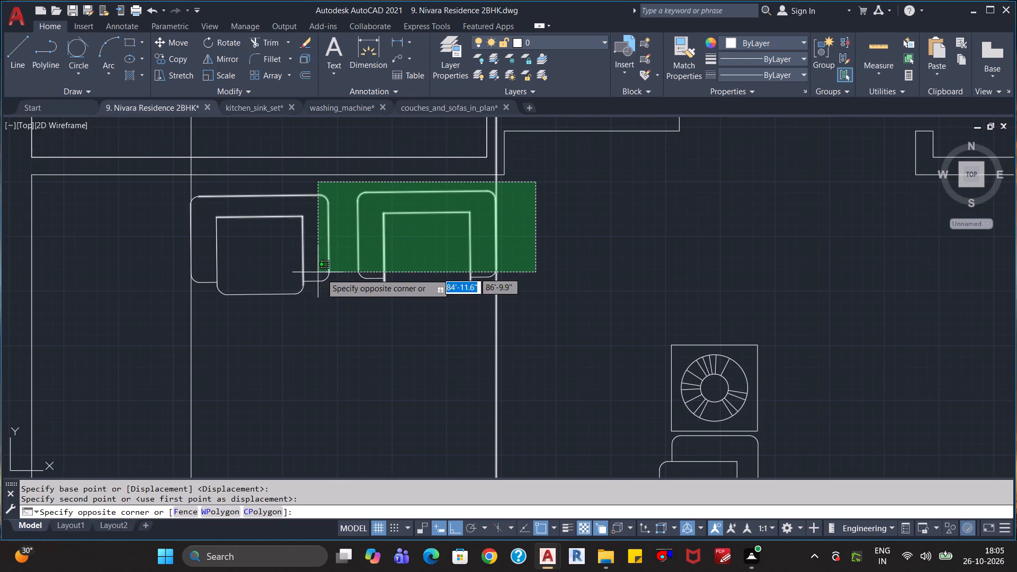
{"action": "left_click", "coordinate": [356, 308]}
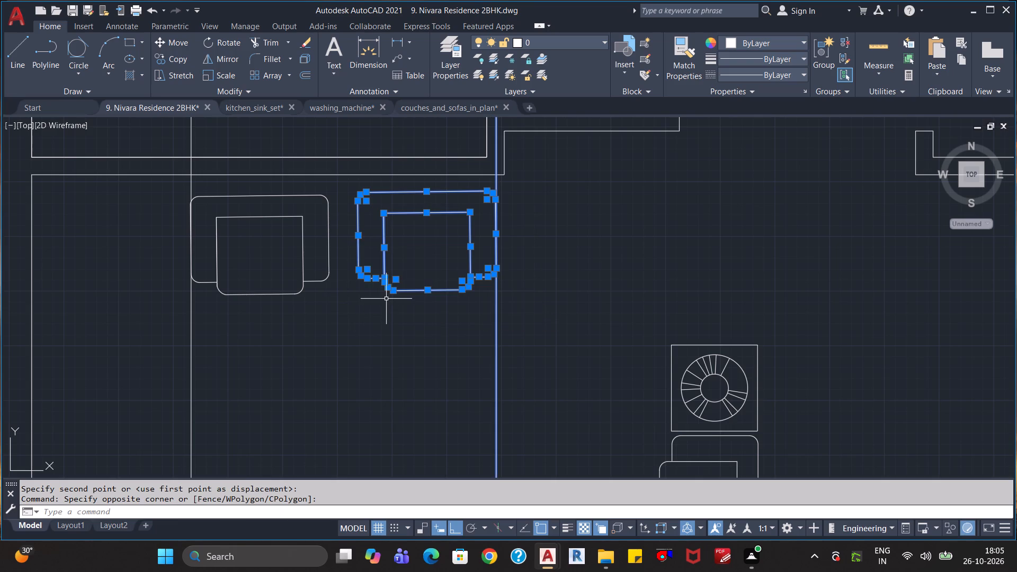
{"action": "left_click", "coordinate": [497, 314], "text": "shift"}
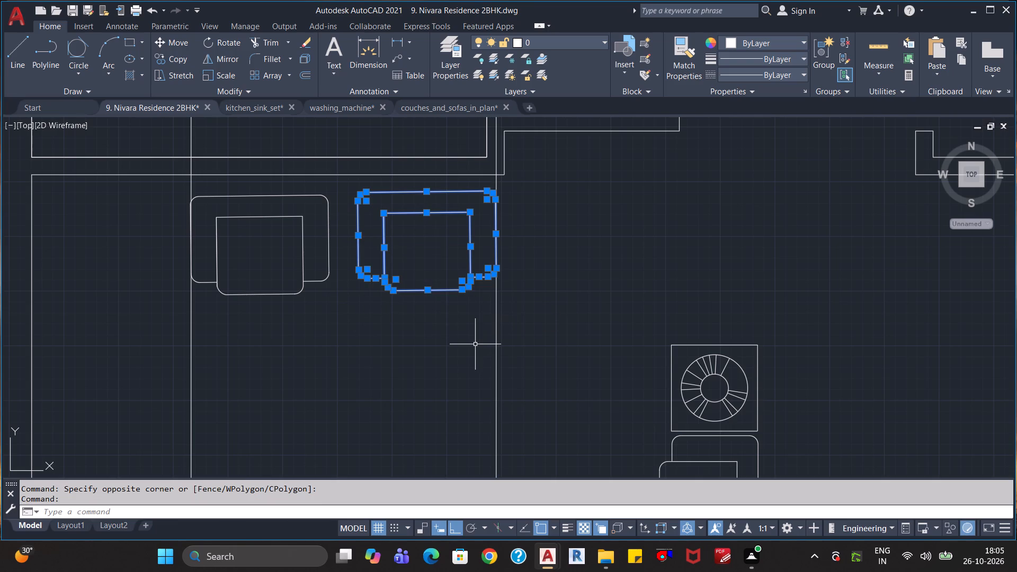
{"action": "key", "text": "m"}
{"action": "key", "text": "Return"}
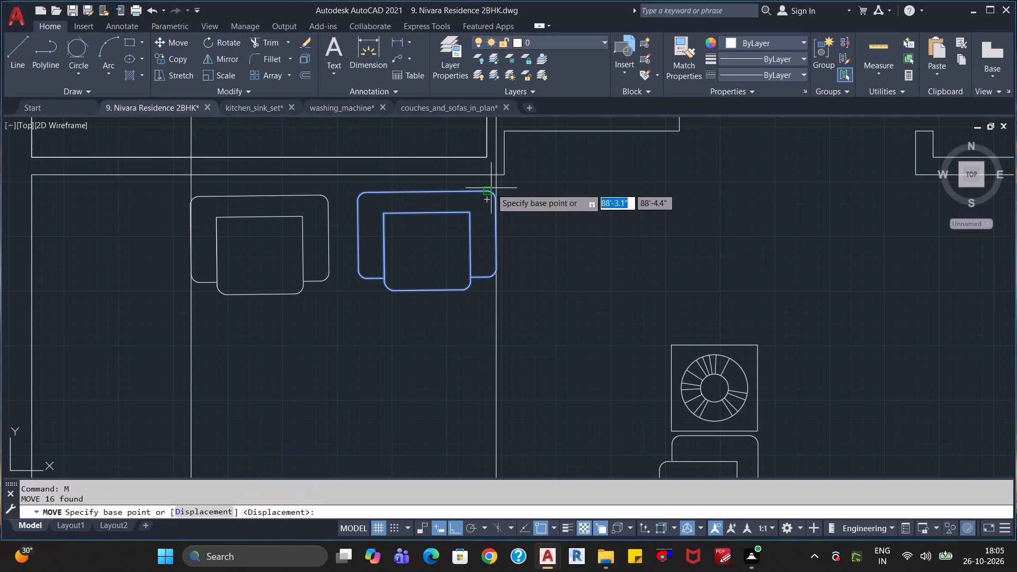
{"action": "left_click", "coordinate": [488, 189]}
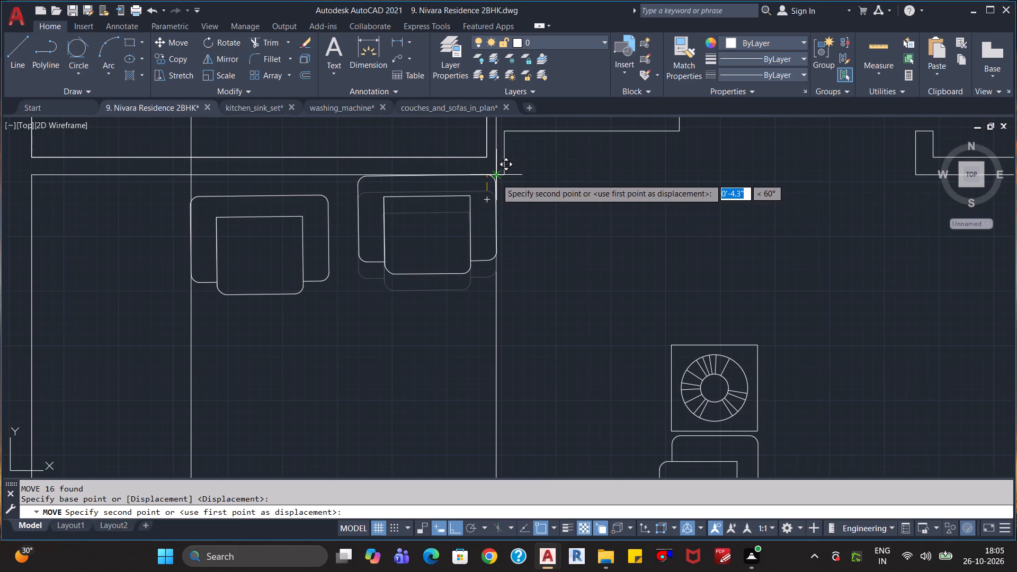
{"action": "left_click", "coordinate": [496, 178]}
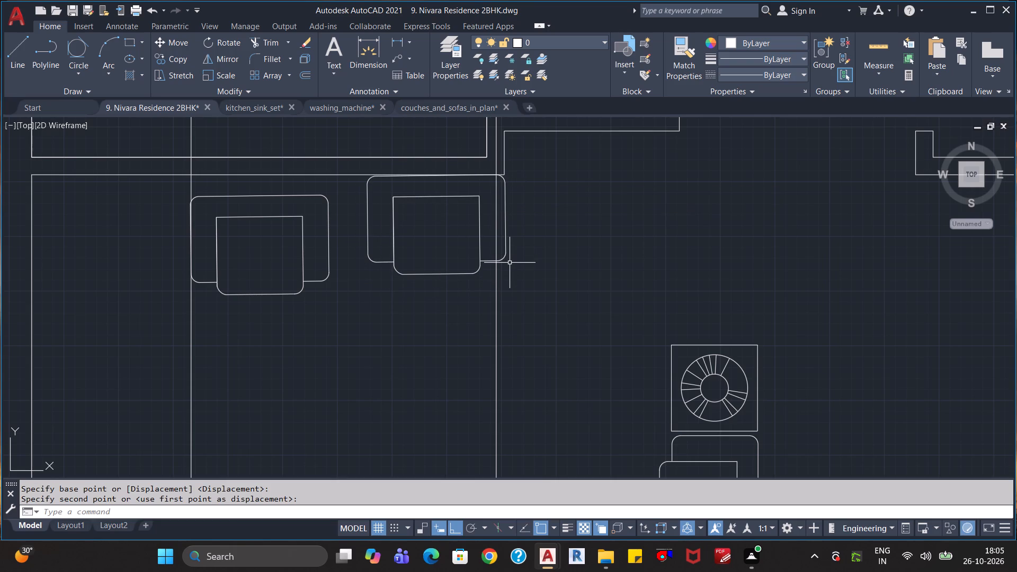
{"action": "key", "text": "Escape"}
{"action": "key", "text": "Escape"}
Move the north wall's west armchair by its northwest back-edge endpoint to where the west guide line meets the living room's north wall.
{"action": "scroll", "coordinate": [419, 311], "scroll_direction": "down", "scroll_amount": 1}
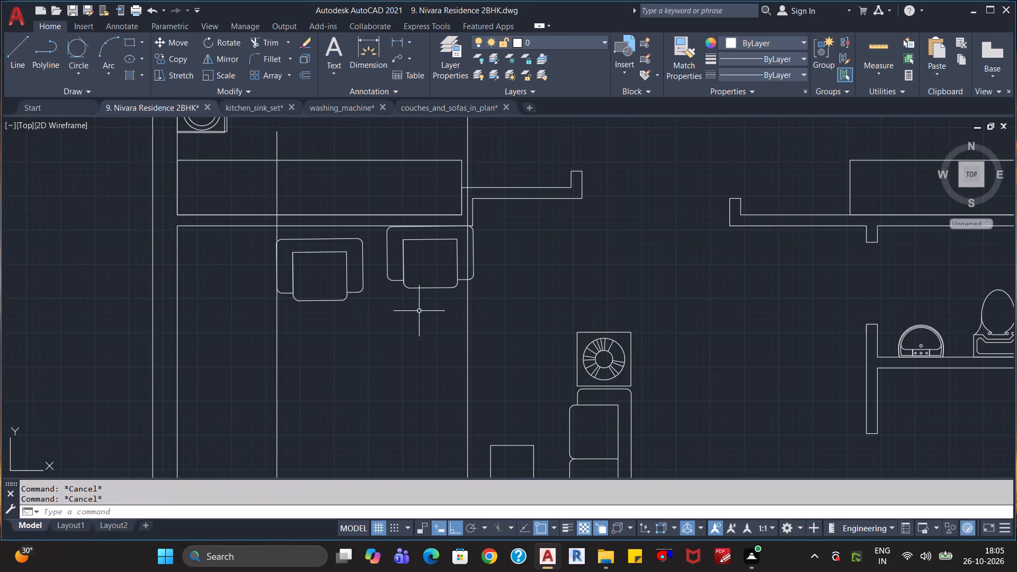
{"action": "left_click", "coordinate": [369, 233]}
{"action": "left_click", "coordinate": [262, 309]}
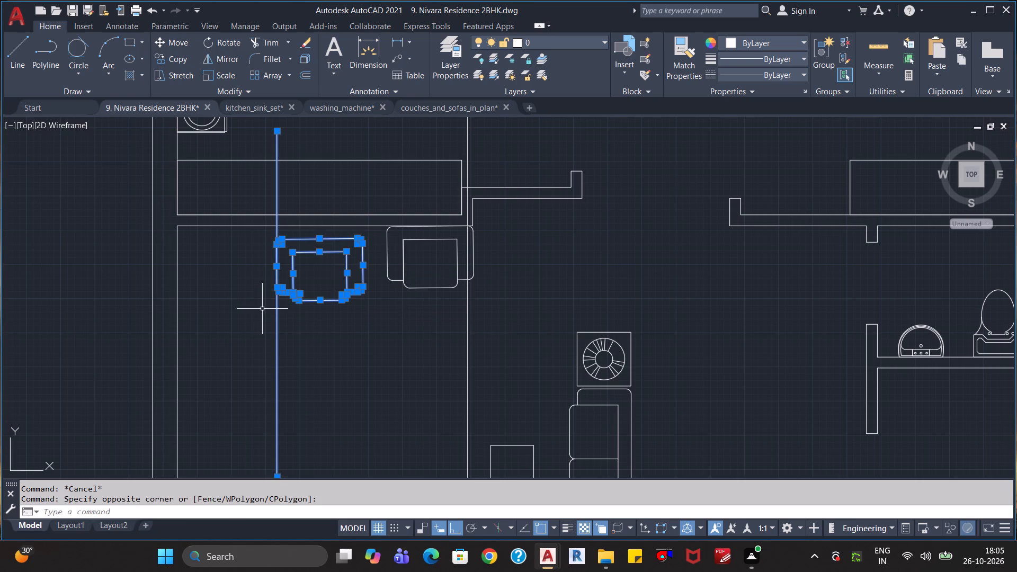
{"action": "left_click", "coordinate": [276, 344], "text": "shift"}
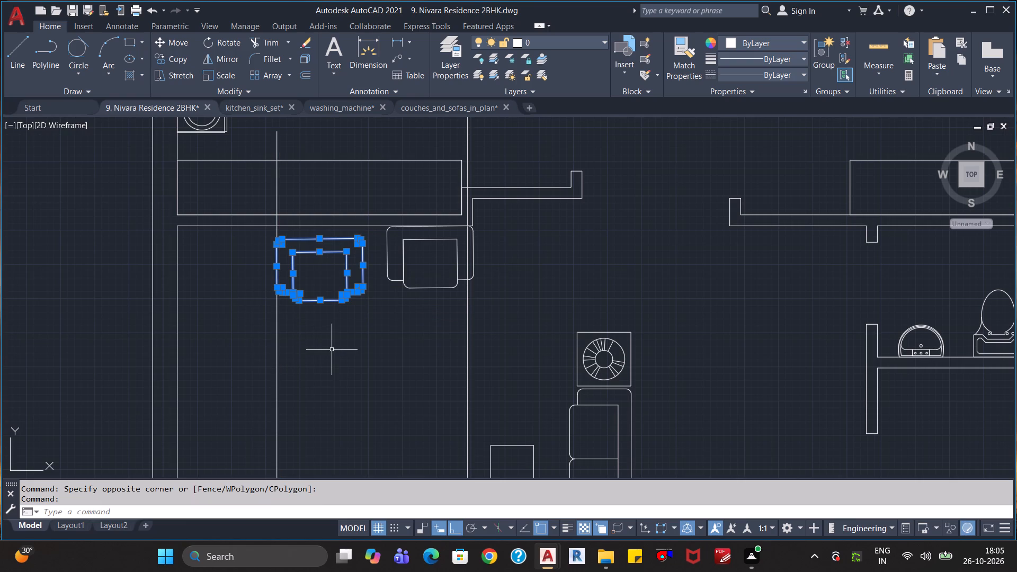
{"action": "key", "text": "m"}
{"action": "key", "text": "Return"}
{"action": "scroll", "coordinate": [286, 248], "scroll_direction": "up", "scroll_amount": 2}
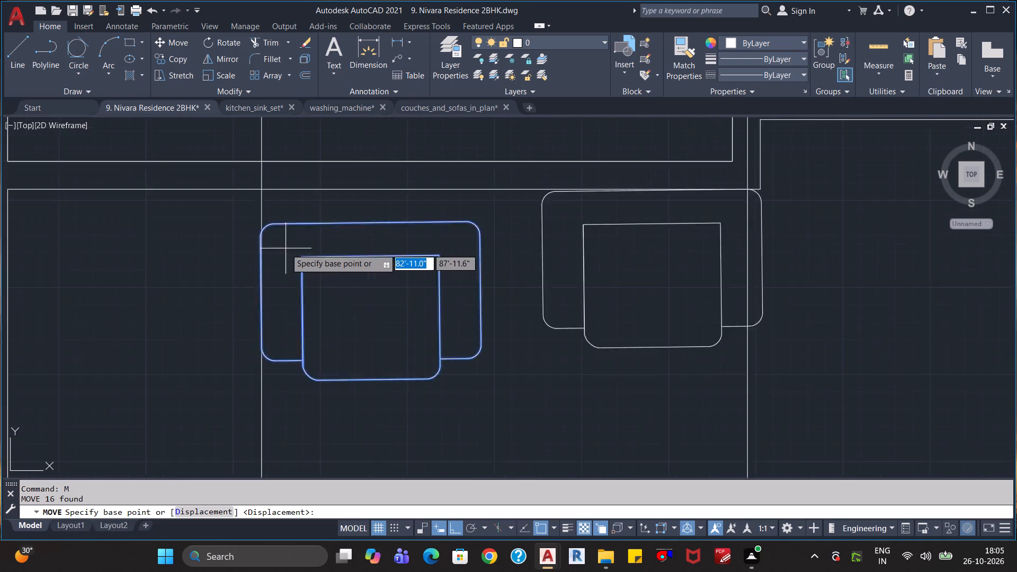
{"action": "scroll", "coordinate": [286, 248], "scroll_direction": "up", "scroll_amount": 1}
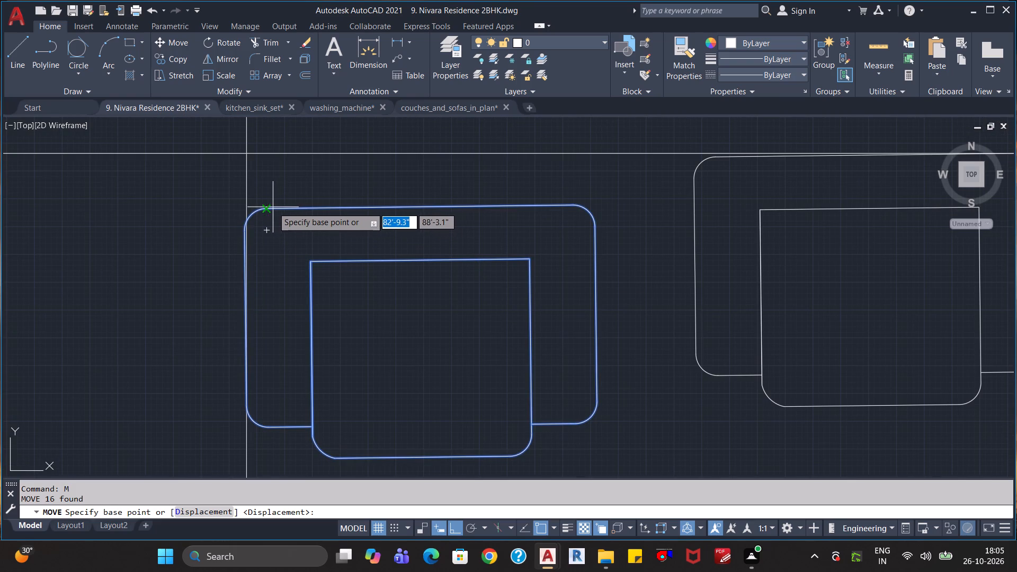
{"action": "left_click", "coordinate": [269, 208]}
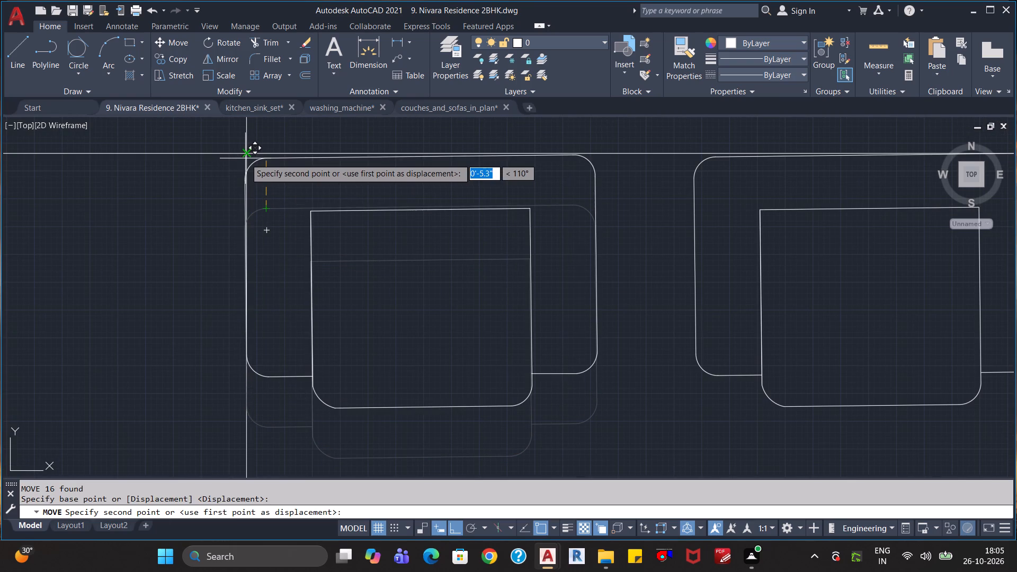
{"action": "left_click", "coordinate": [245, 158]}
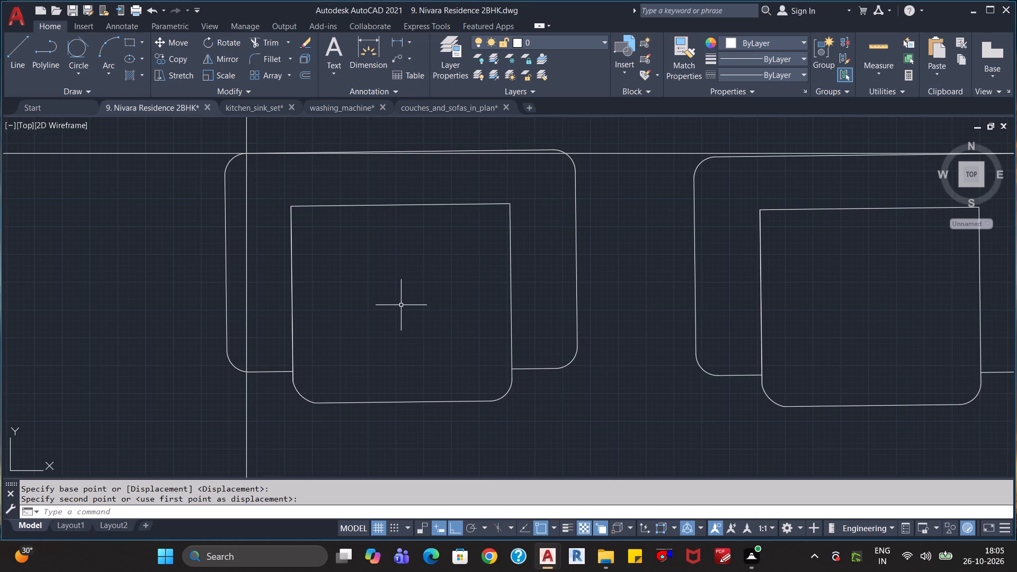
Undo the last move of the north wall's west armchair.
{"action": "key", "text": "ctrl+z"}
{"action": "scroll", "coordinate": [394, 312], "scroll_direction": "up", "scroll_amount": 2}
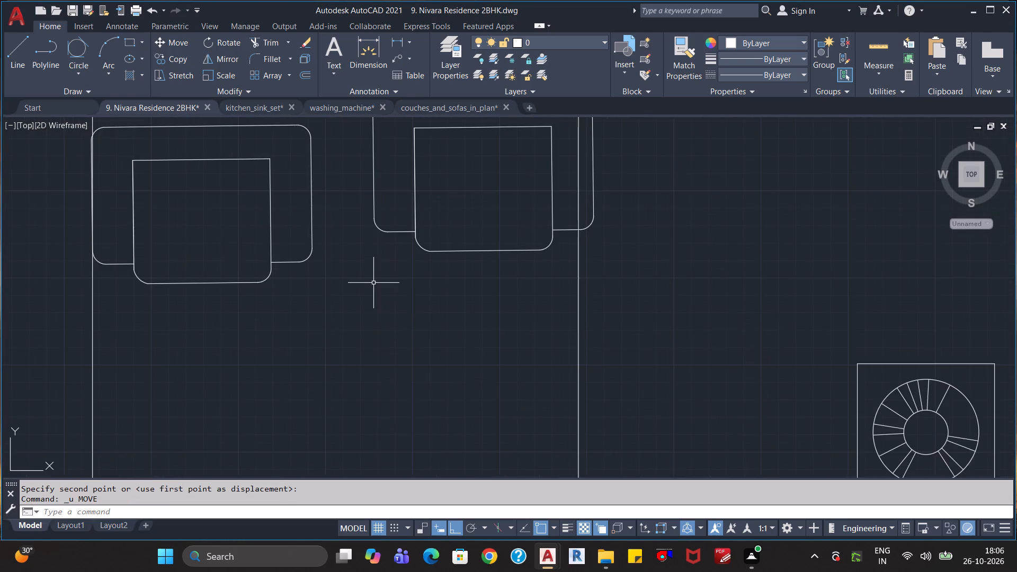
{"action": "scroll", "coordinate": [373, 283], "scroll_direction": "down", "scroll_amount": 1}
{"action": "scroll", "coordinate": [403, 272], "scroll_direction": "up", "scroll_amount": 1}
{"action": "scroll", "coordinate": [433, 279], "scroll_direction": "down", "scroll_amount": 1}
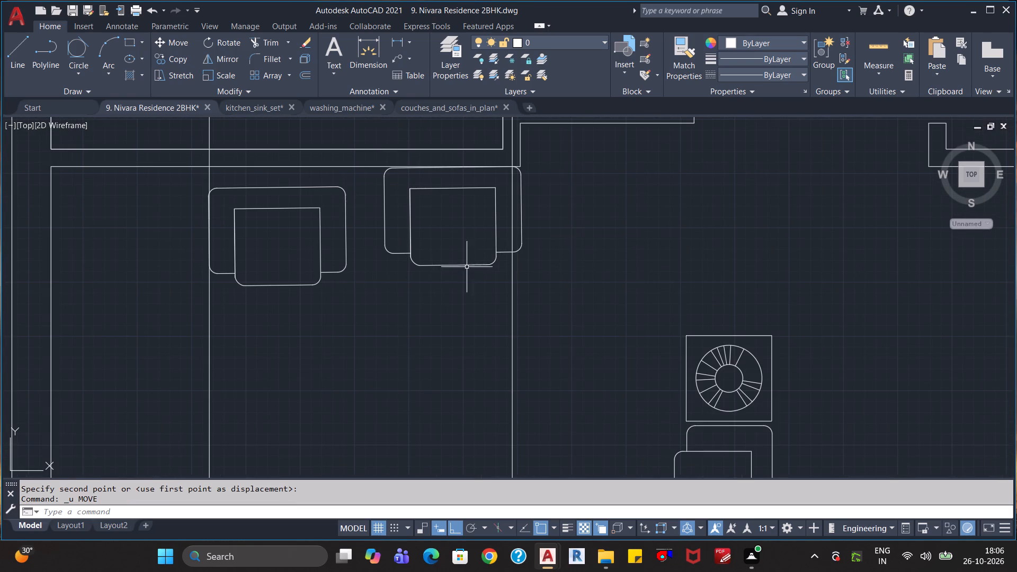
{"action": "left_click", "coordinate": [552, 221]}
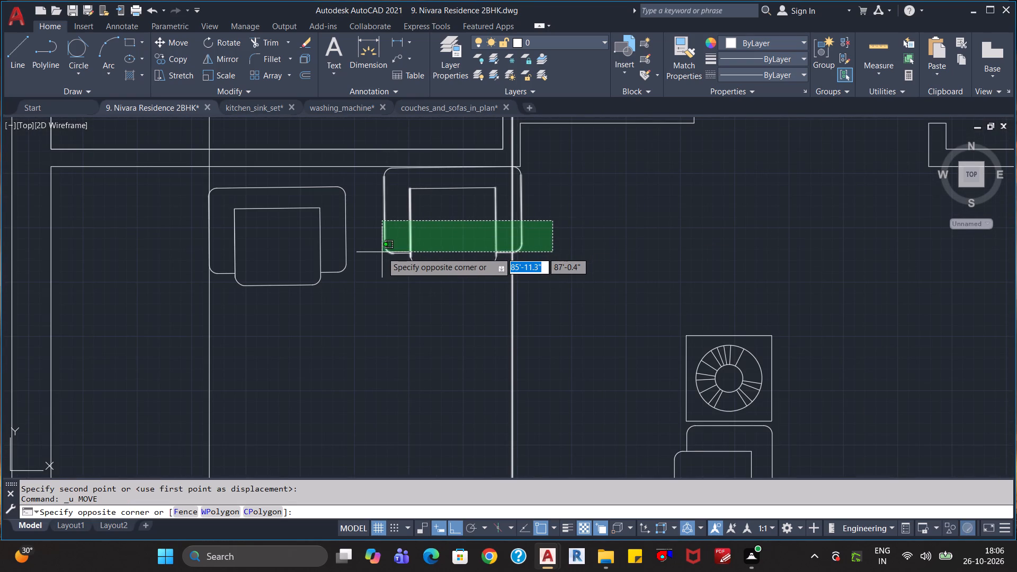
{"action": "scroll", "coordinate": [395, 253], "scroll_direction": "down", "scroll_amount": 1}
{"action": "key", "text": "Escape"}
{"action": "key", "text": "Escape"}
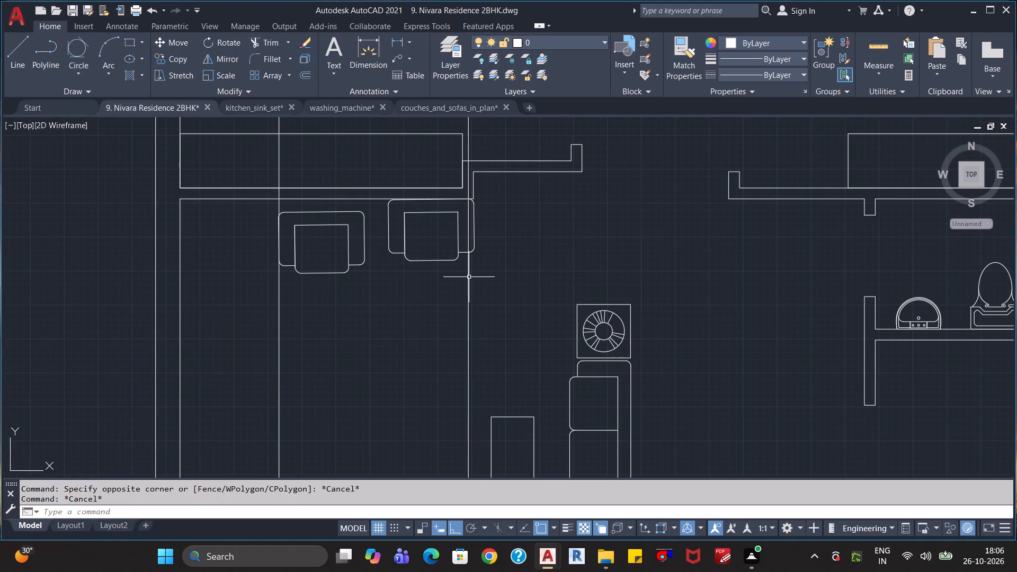
Undo the last move of the north wall's east armchair.
{"action": "key", "text": "ctrl+z"}
{"action": "key", "text": "ctrl+z"}
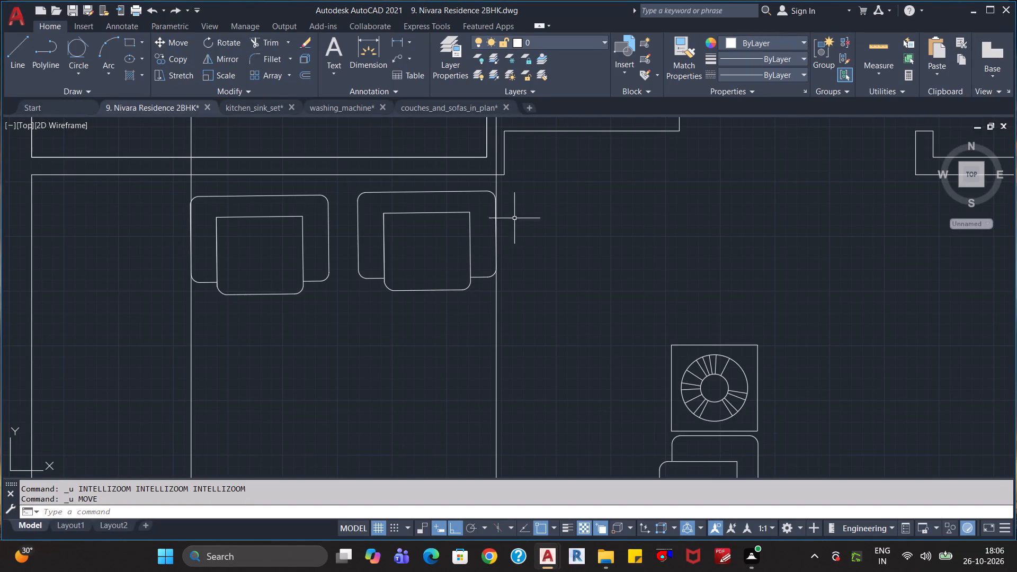
Rotate both north-wall armchairs together about the west armchair's northwest seat corner, with Ortho off, to square them with the north wall.
{"action": "left_click", "coordinate": [523, 190]}
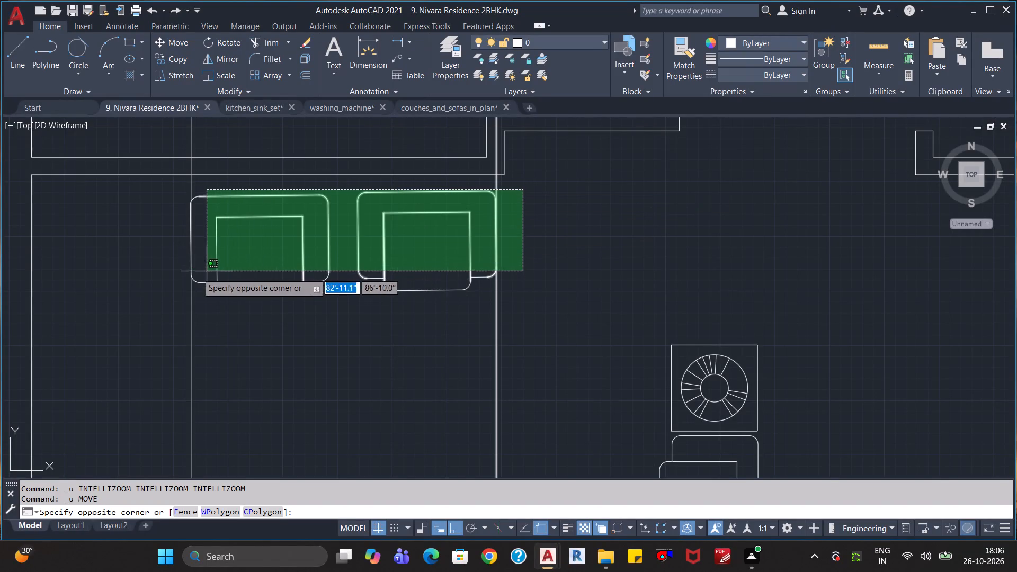
{"action": "left_click", "coordinate": [173, 308]}
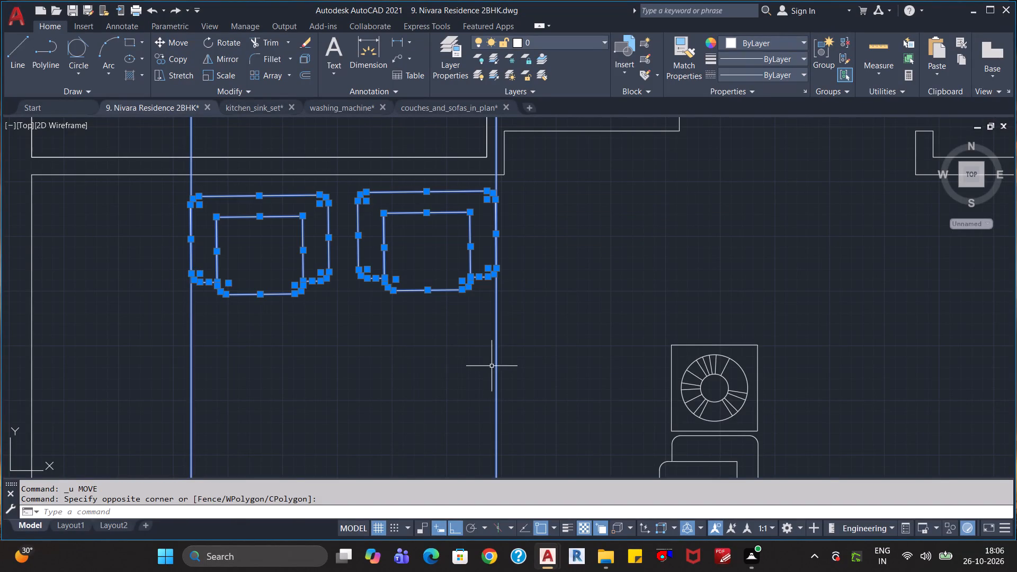
{"action": "left_click", "coordinate": [497, 354], "text": "shift"}
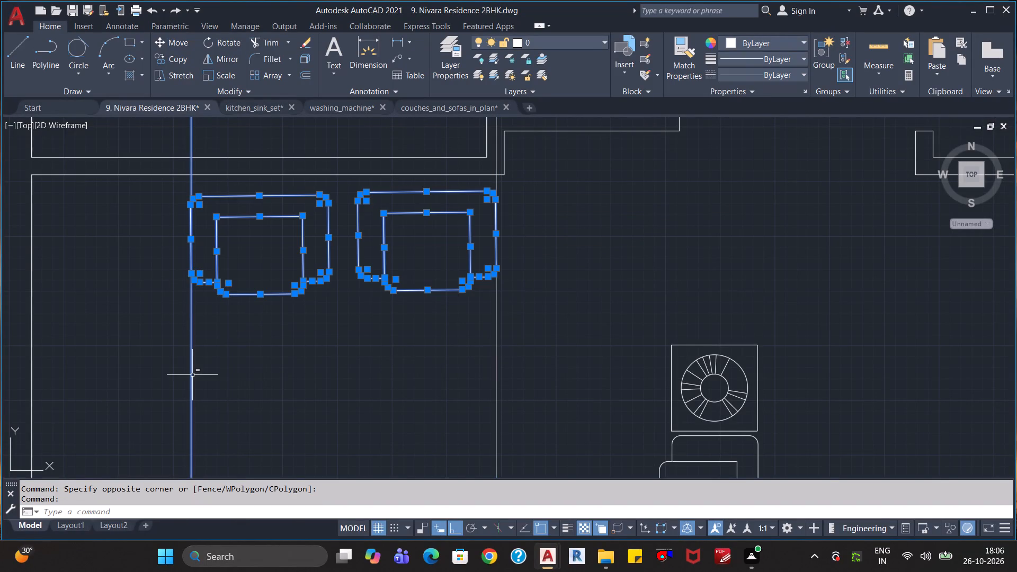
{"action": "left_click", "coordinate": [192, 375], "text": "shift"}
{"action": "type", "text": "ro"}
{"action": "key", "text": "Return"}
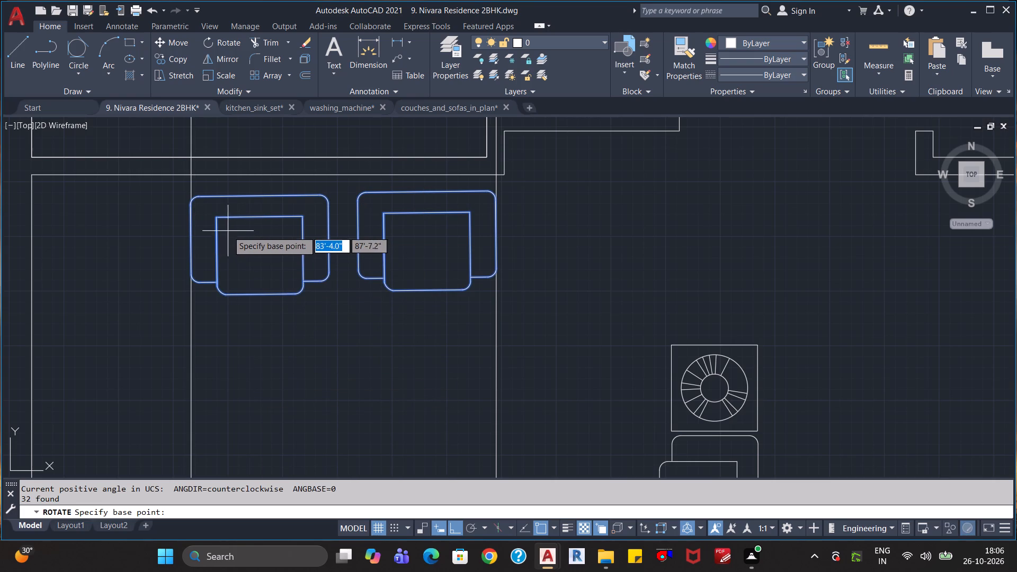
{"action": "left_click", "coordinate": [214, 220]}
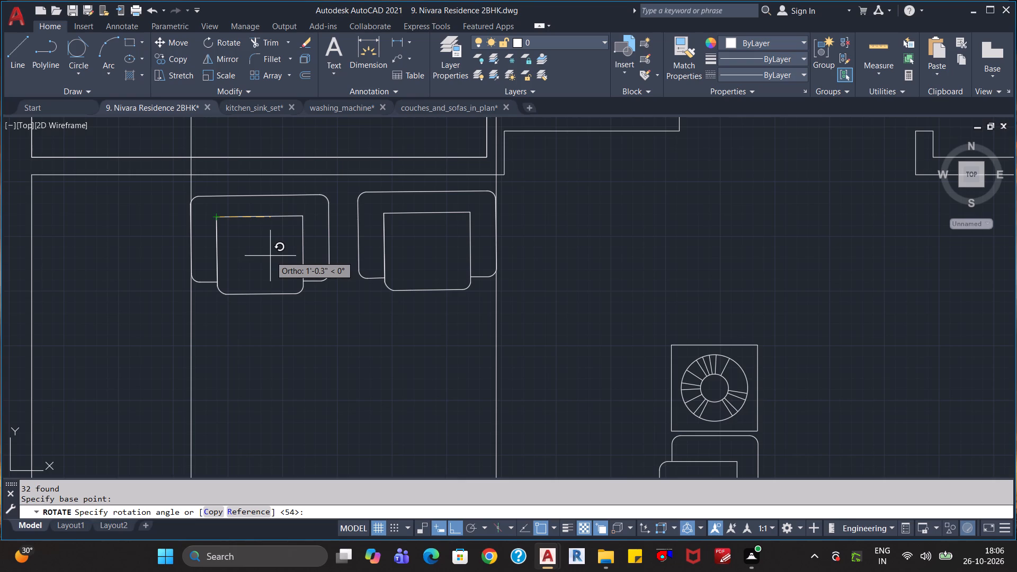
{"action": "key", "text": "F8"}
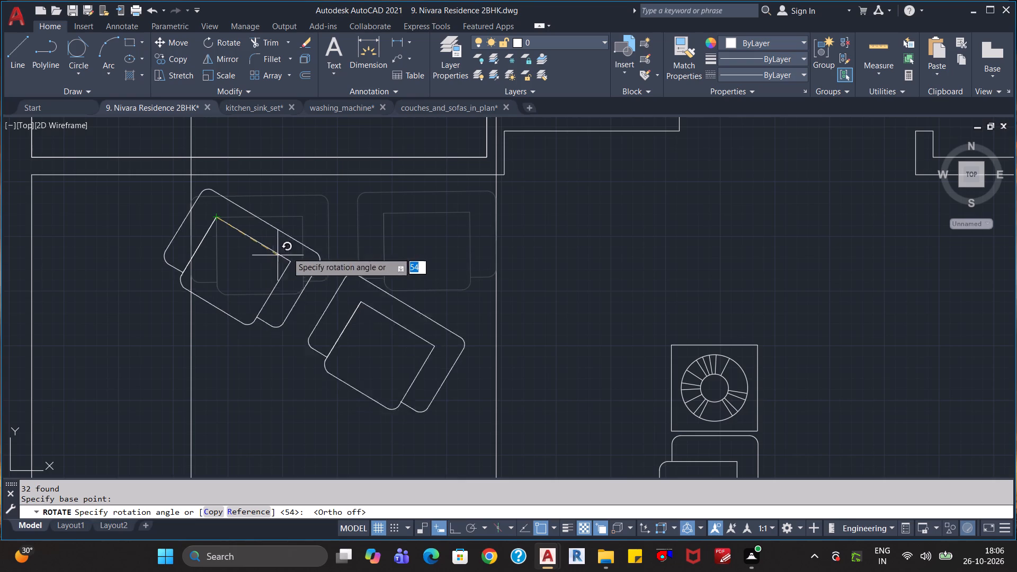
{"action": "left_click", "coordinate": [561, 221]}
Move the north wall's east armchair by its northeast back-edge endpoint to where the east guide line meets the living room's north wall.
{"action": "scroll", "coordinate": [569, 242], "scroll_direction": "down", "scroll_amount": 1}
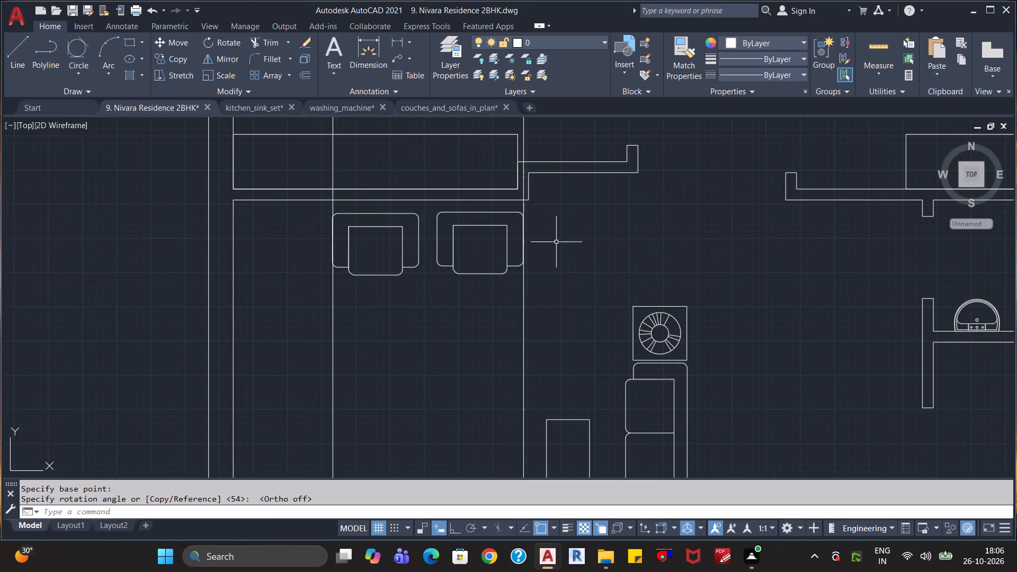
{"action": "scroll", "coordinate": [550, 234], "scroll_direction": "up", "scroll_amount": 2}
{"action": "left_click", "coordinate": [525, 161]}
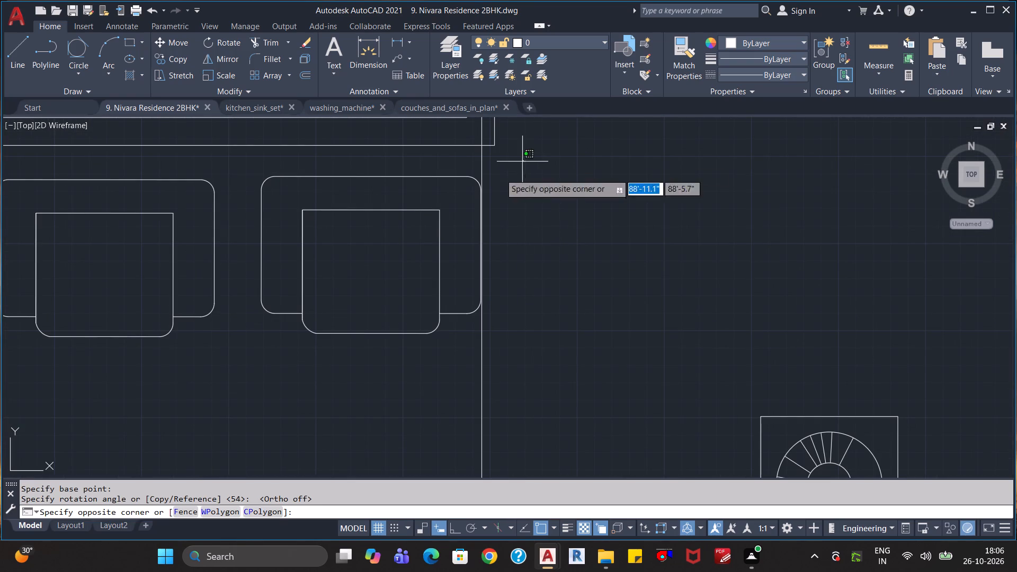
{"action": "left_click", "coordinate": [254, 352]}
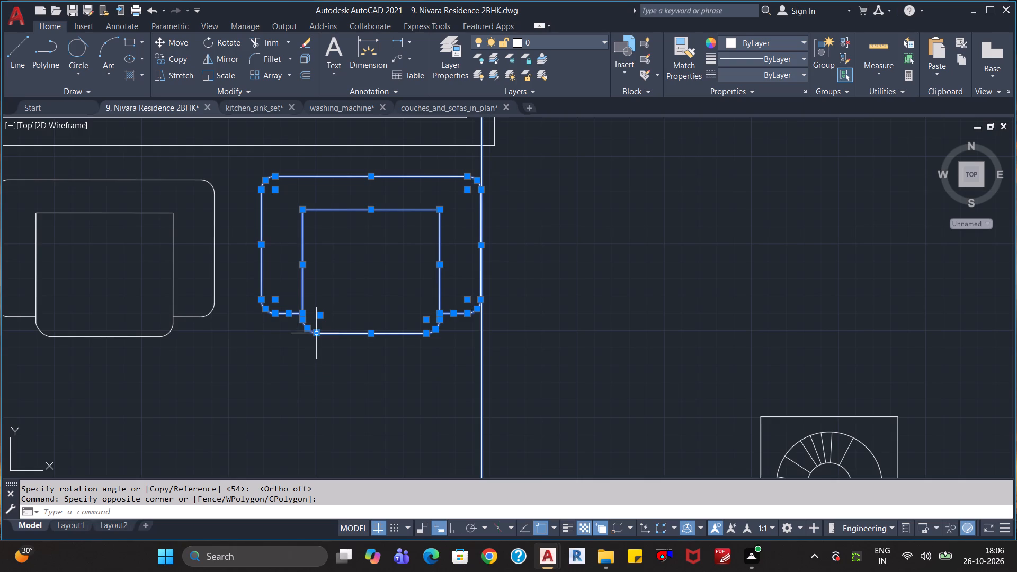
{"action": "left_click", "coordinate": [482, 344], "text": "shift"}
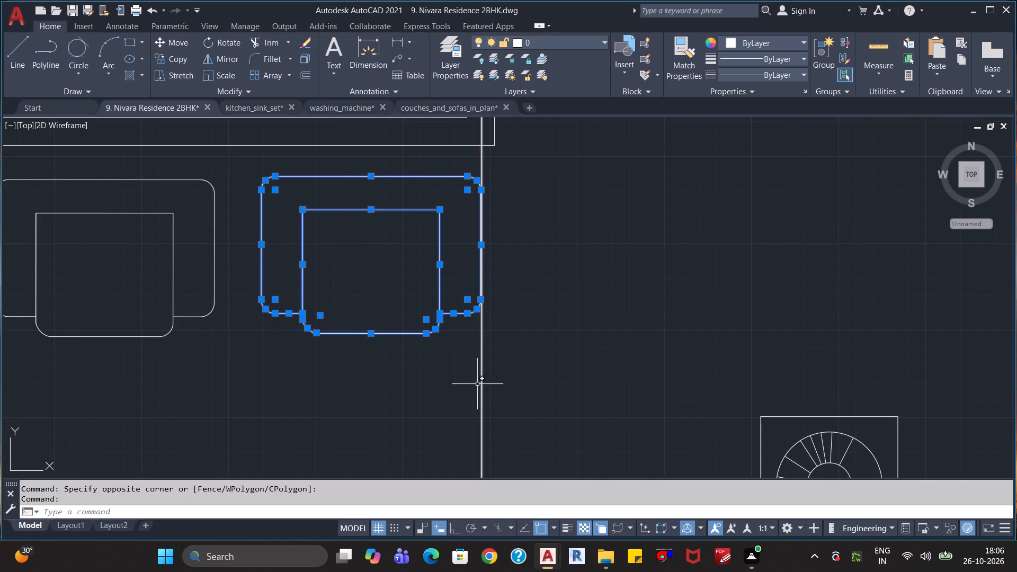
{"action": "key", "text": "m"}
{"action": "key", "text": "Return"}
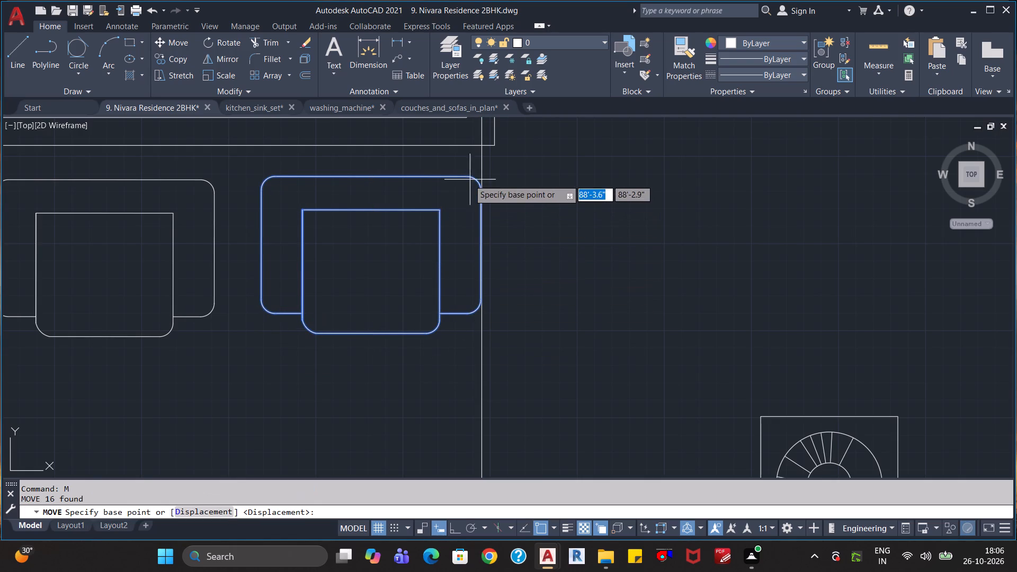
{"action": "left_click", "coordinate": [468, 177]}
{"action": "left_click", "coordinate": [482, 149]}
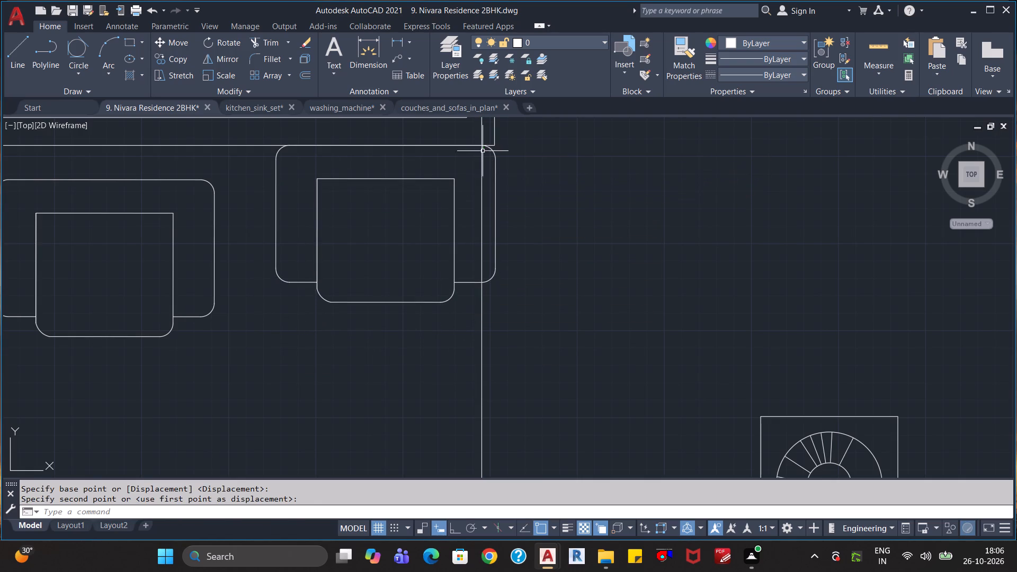
{"action": "key", "text": "Escape"}
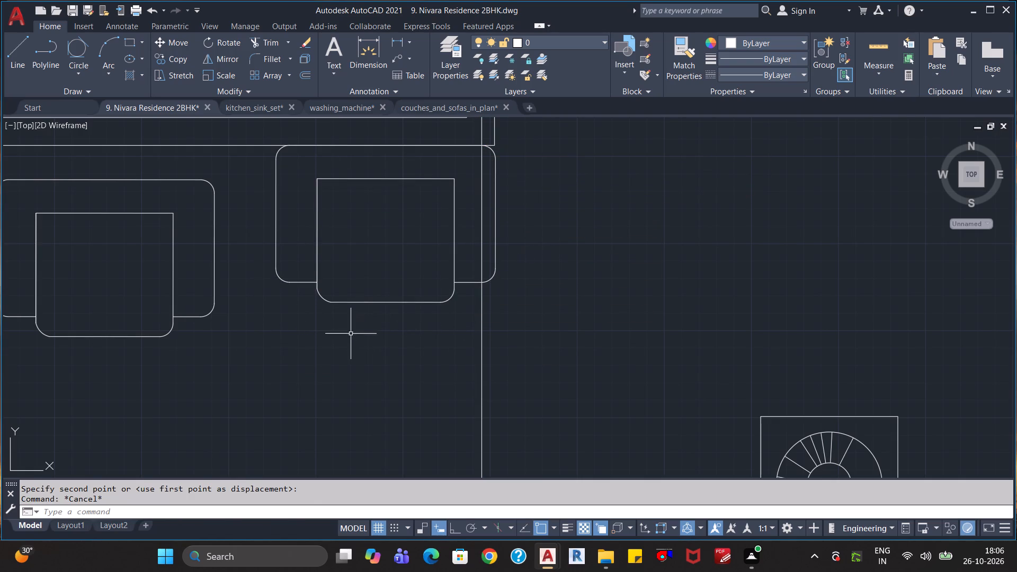
Move the north wall's west armchair by its northwest back-edge endpoint to where the west guide line meets the living room's north wall.
{"action": "middle_click_drag", "start_coordinate": [331, 357], "coordinate": [530, 361]}
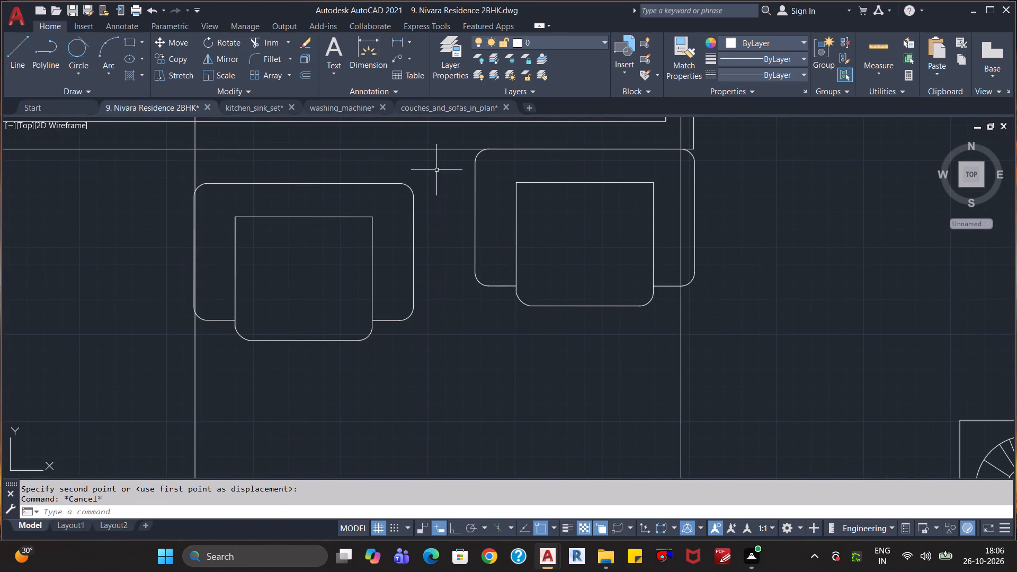
{"action": "left_click", "coordinate": [436, 170]}
{"action": "left_click", "coordinate": [168, 354]}
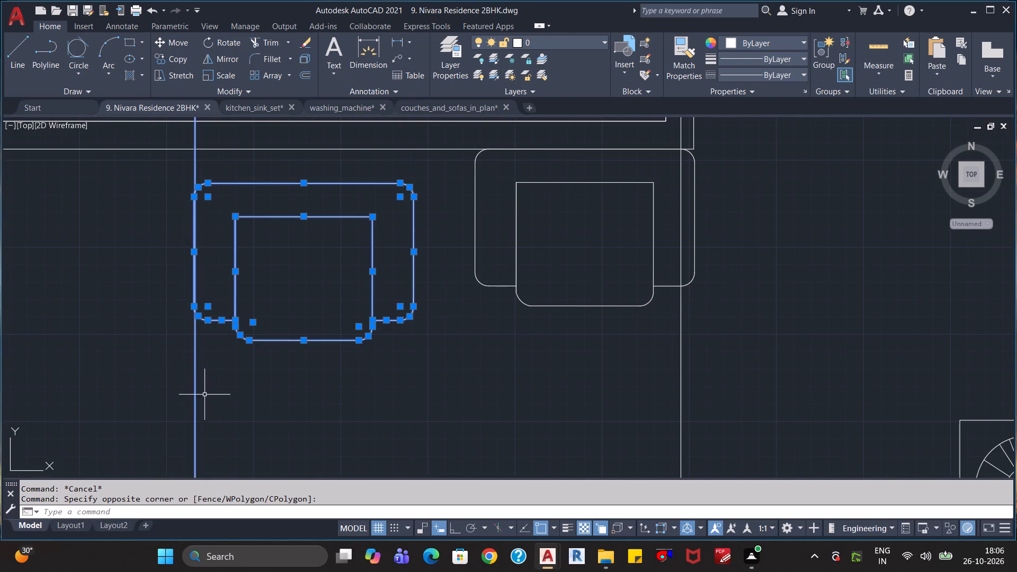
{"action": "left_click", "coordinate": [194, 388], "text": "shift"}
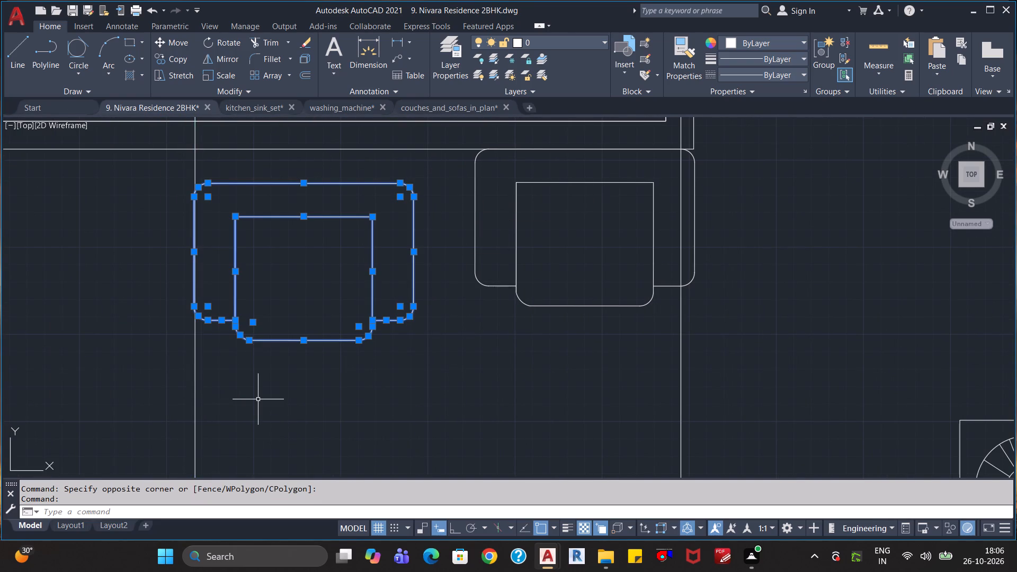
{"action": "key", "text": "m"}
{"action": "key", "text": "Return"}
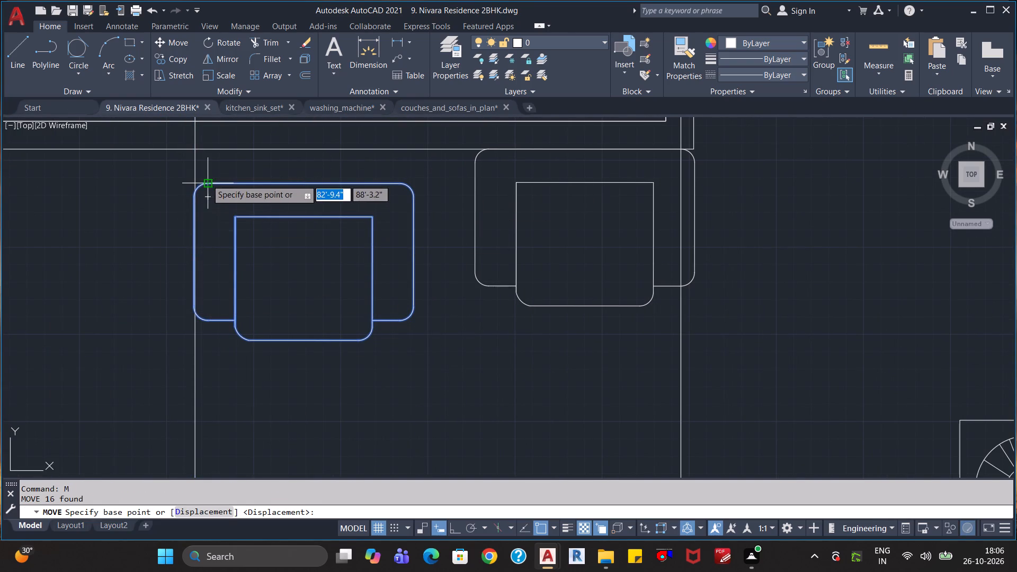
{"action": "left_click", "coordinate": [207, 180]}
{"action": "left_click", "coordinate": [197, 150]}
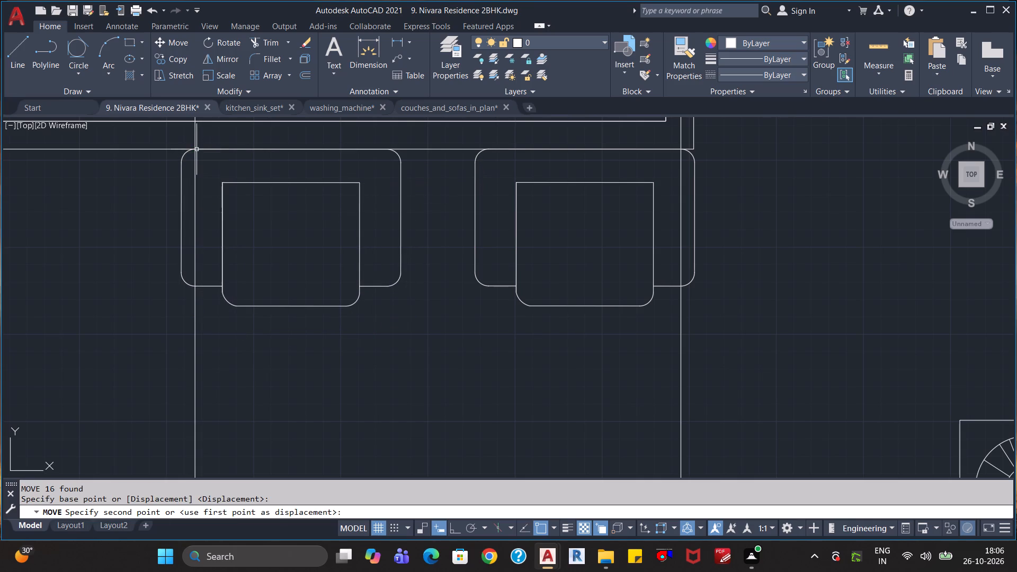
{"action": "key", "text": "Escape"}
{"action": "key", "text": "Escape"}
{"action": "key", "text": "Escape"}
{"action": "key", "text": "Escape"}
Erase the two vertical guide lines running between the living room's armchair pairs.
{"action": "scroll", "coordinate": [306, 355], "scroll_direction": "down", "scroll_amount": 1}
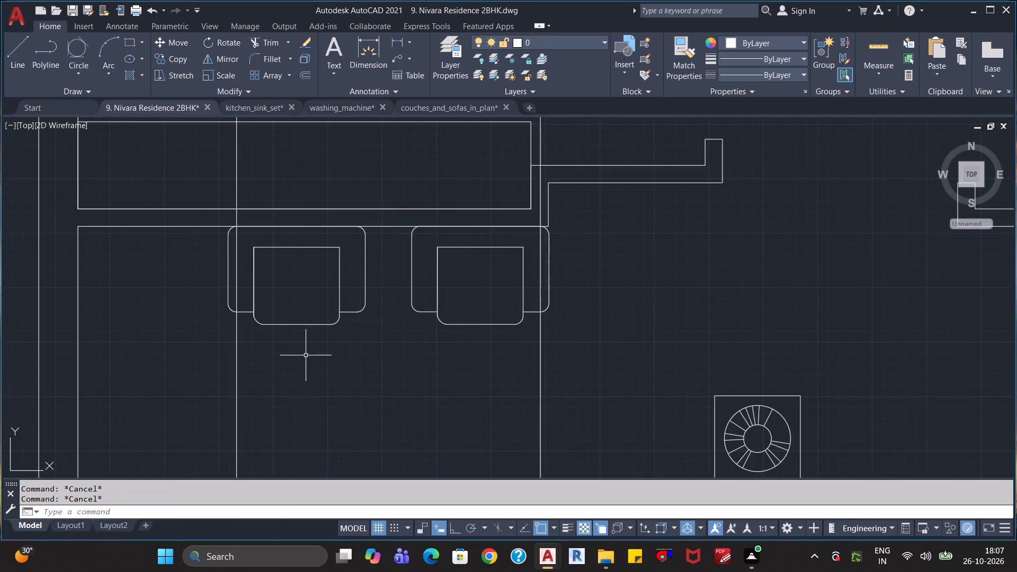
{"action": "scroll", "coordinate": [376, 383], "scroll_direction": "down", "scroll_amount": 1}
{"action": "middle_click_drag", "start_coordinate": [376, 383], "coordinate": [371, 341]}
{"action": "left_click", "coordinate": [510, 378]}
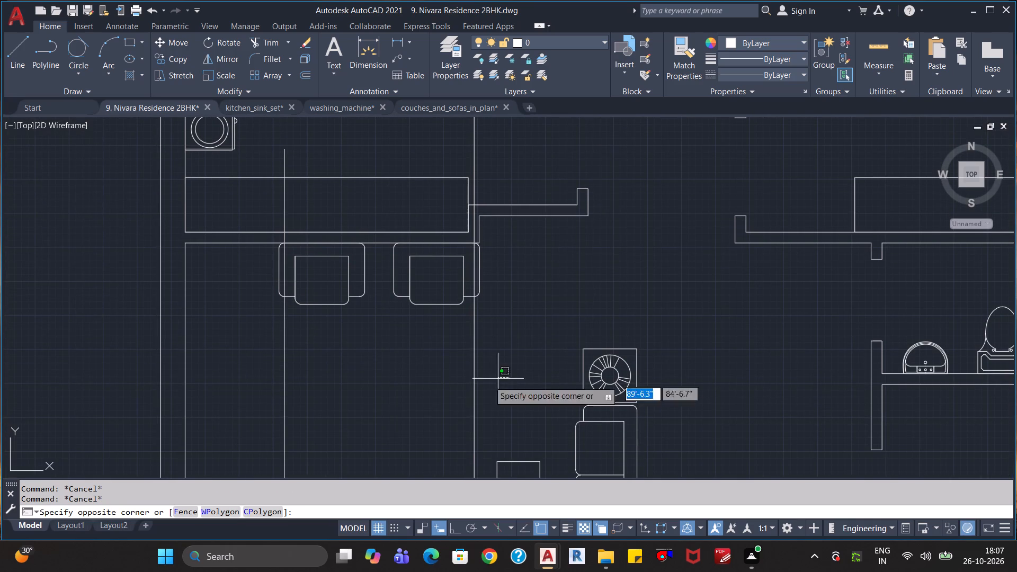
{"action": "left_click", "coordinate": [245, 411]}
{"action": "key", "text": "Delete"}
Scale the living room's sofa, coffee table and two side tables up by about 1.3 from the midpoint of the sofa's front edge.
{"action": "scroll", "coordinate": [295, 420], "scroll_direction": "down", "scroll_amount": 1}
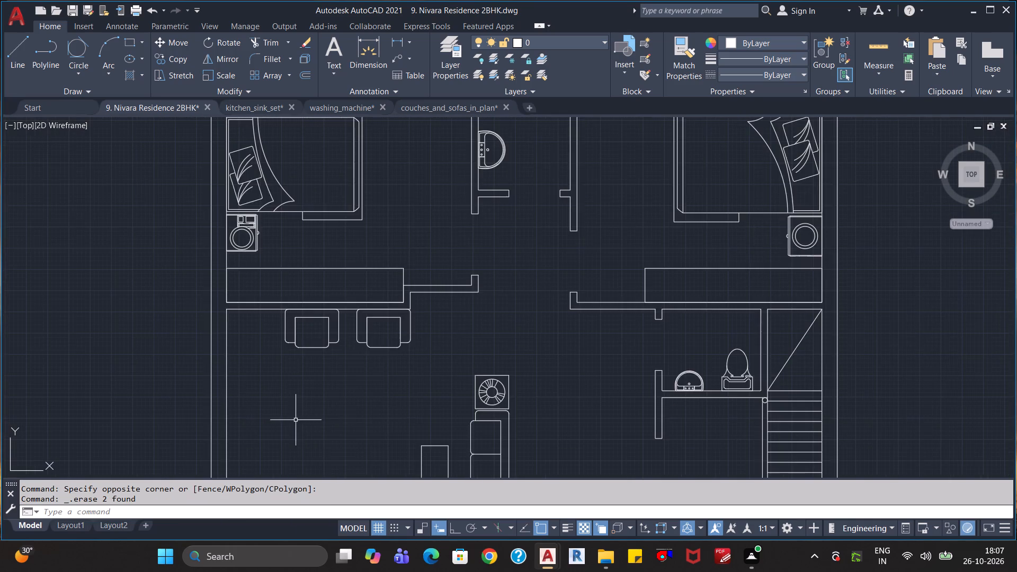
{"action": "scroll", "coordinate": [352, 431], "scroll_direction": "down", "scroll_amount": 1}
{"action": "middle_click_drag", "start_coordinate": [352, 431], "coordinate": [362, 324]}
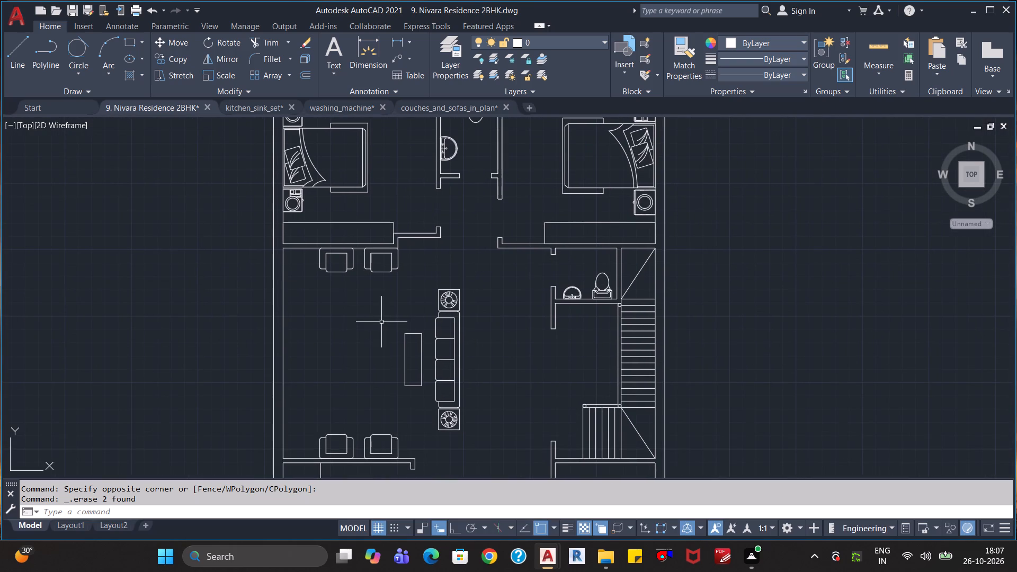
{"action": "left_click", "coordinate": [475, 275]}
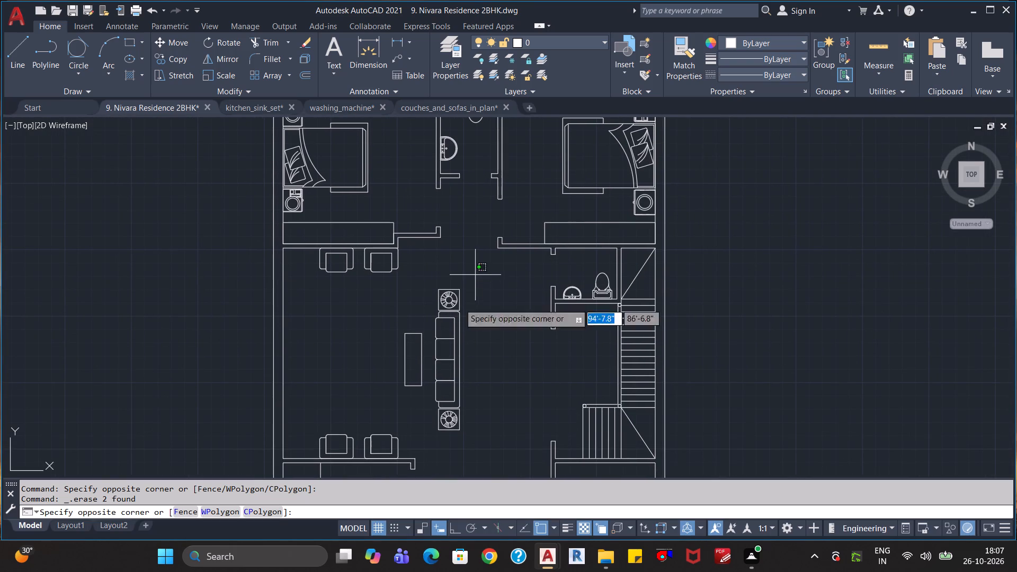
{"action": "left_click", "coordinate": [403, 435]}
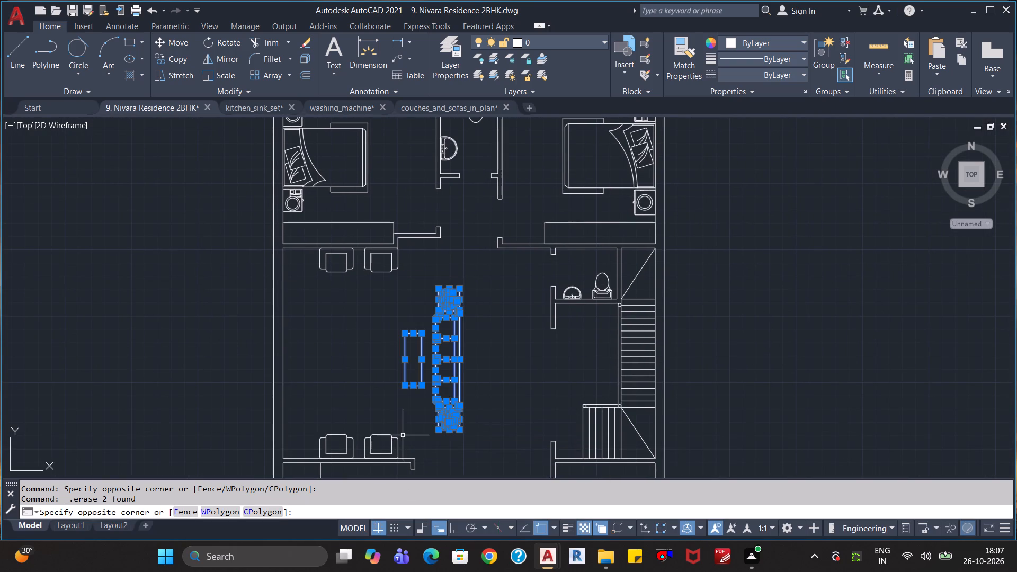
{"action": "type", "text": "sc"}
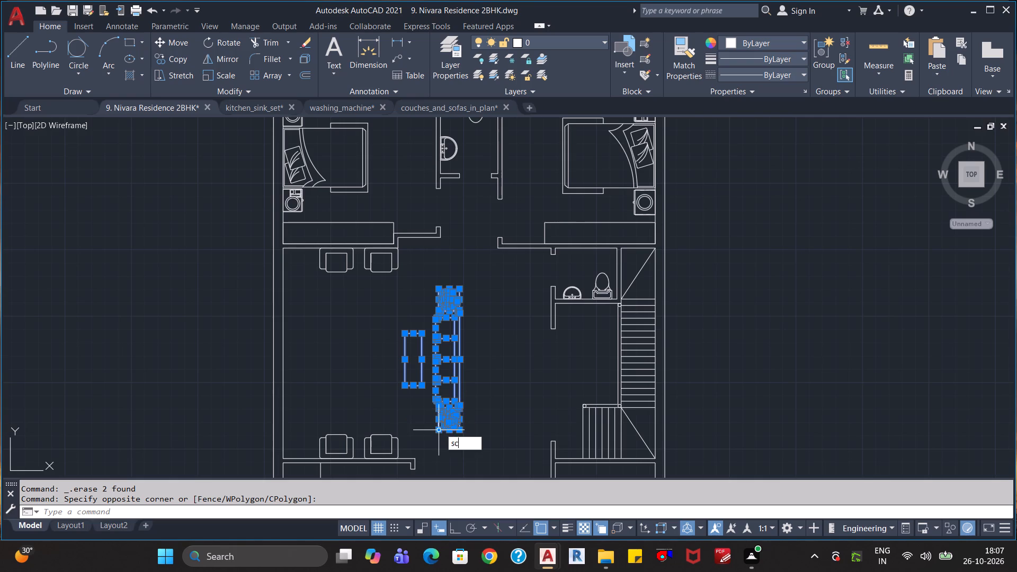
{"action": "key", "text": "Return"}
{"action": "left_click", "coordinate": [434, 361]}
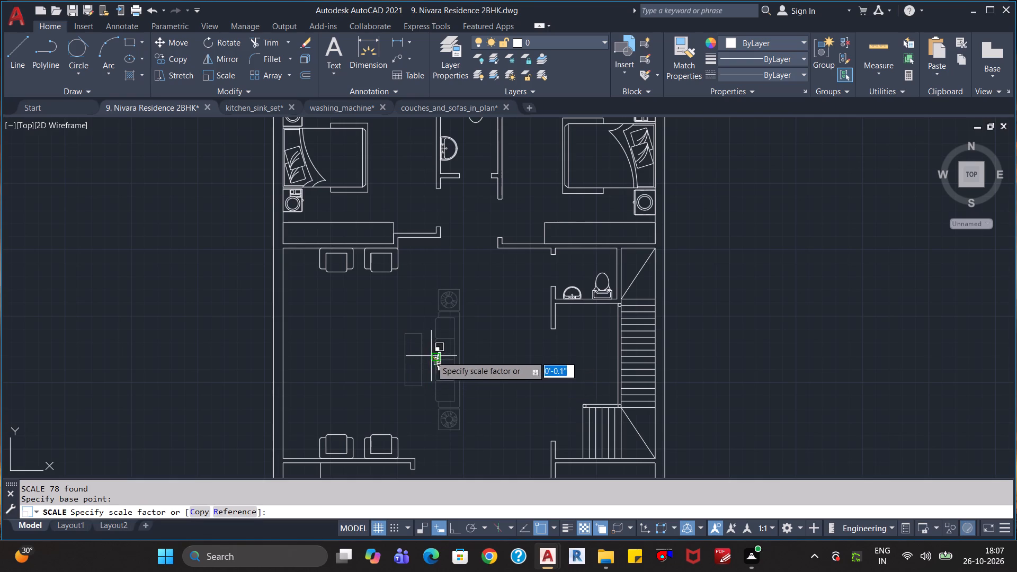
{"action": "left_click", "coordinate": [386, 288]}
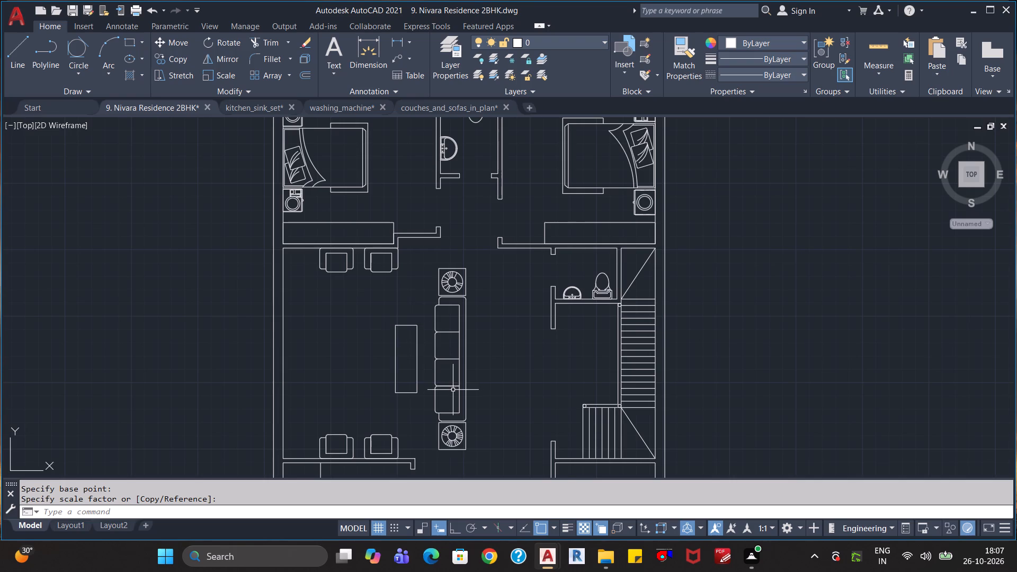
Move the living room's sofa, coffee table and two side tables together slightly west, leaving the armchairs out of the selection.
{"action": "scroll", "coordinate": [454, 392], "scroll_direction": "down", "scroll_amount": 1}
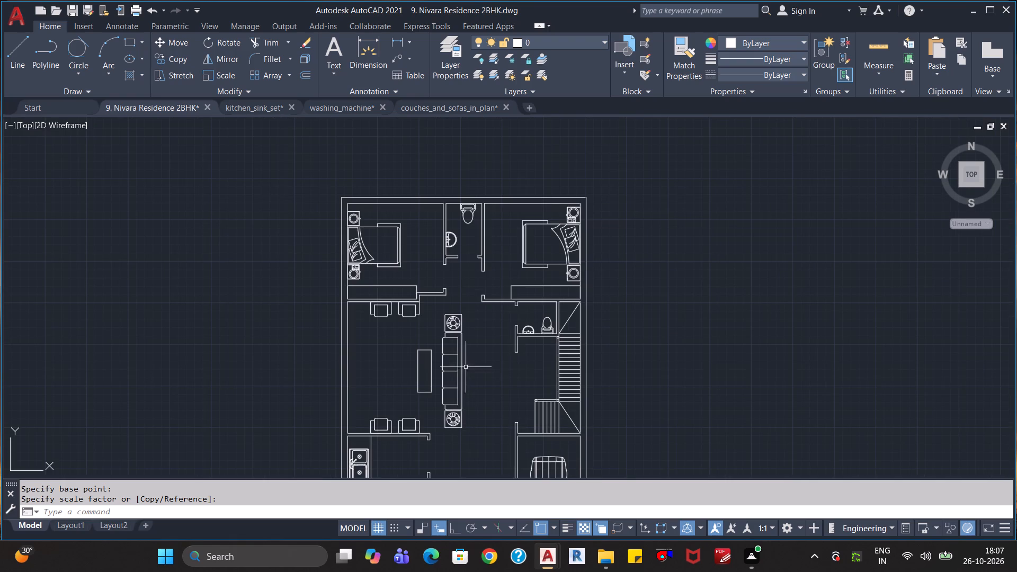
{"action": "left_click", "coordinate": [465, 307]}
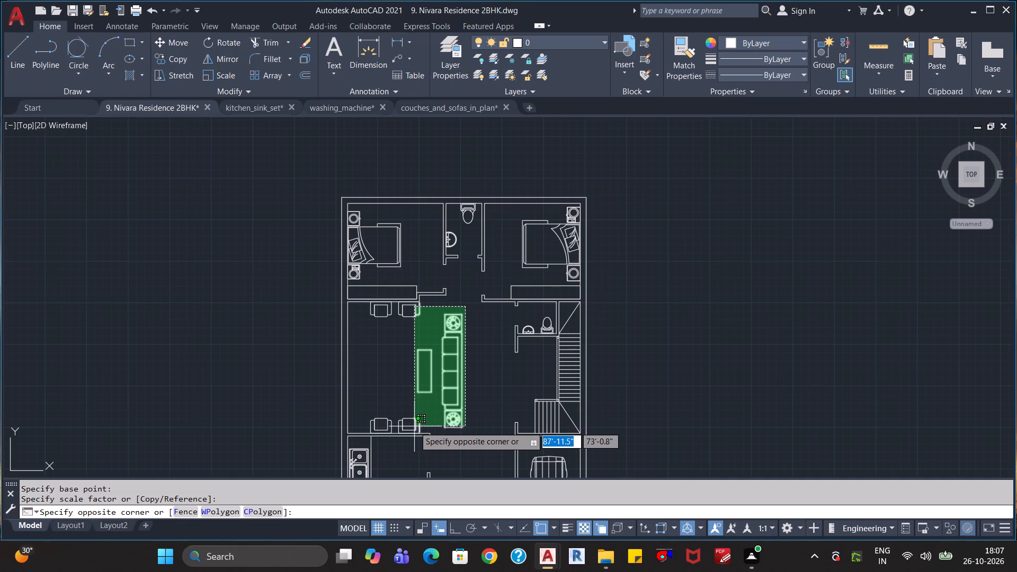
{"action": "left_click", "coordinate": [414, 428]}
{"action": "scroll", "coordinate": [455, 438], "scroll_direction": "up", "scroll_amount": 4}
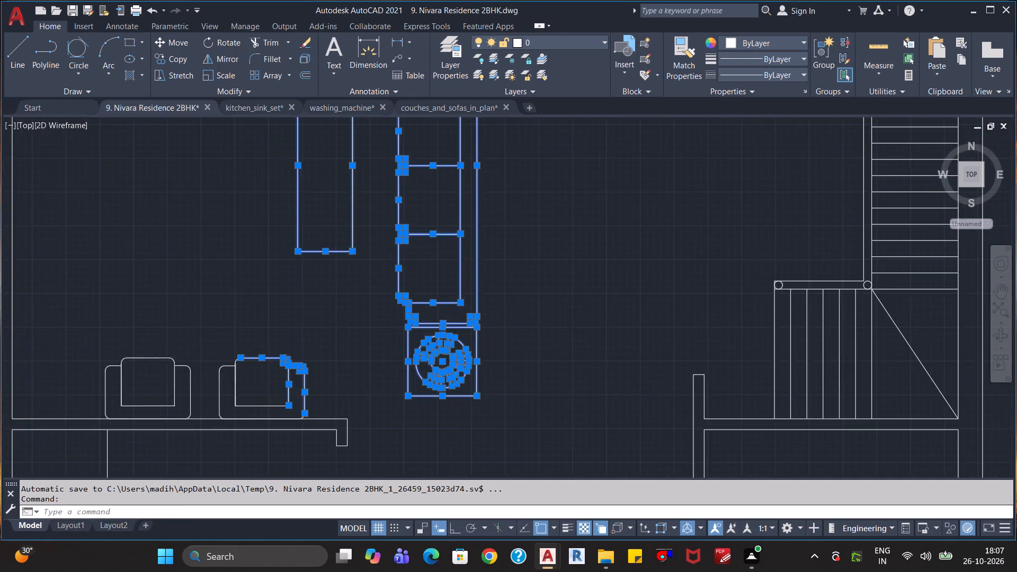
{"action": "left_click", "coordinate": [279, 269], "text": "shift"}
{"action": "left_click", "coordinate": [142, 398], "text": "shift"}
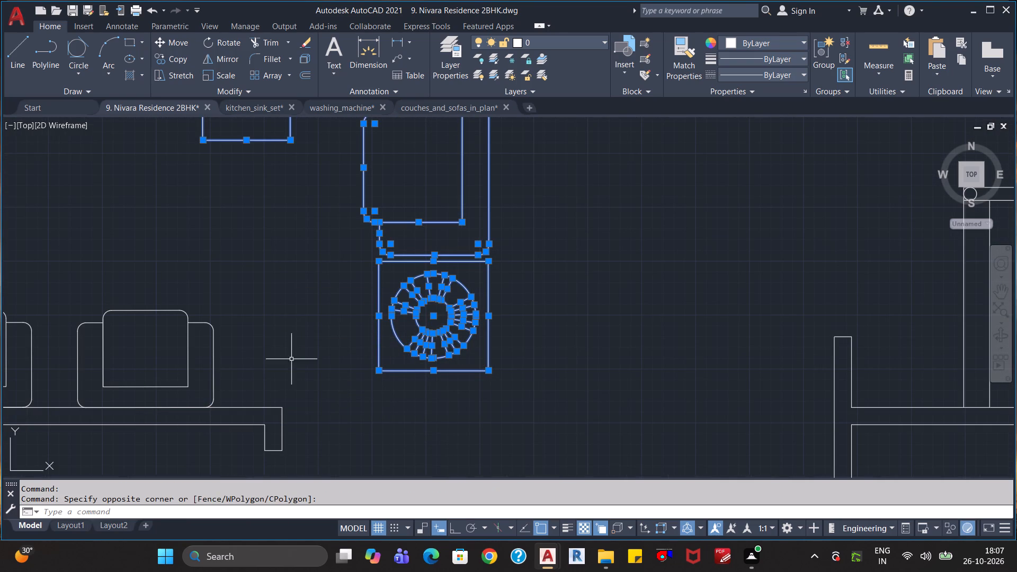
{"action": "scroll", "coordinate": [304, 322], "scroll_direction": "down", "scroll_amount": 4}
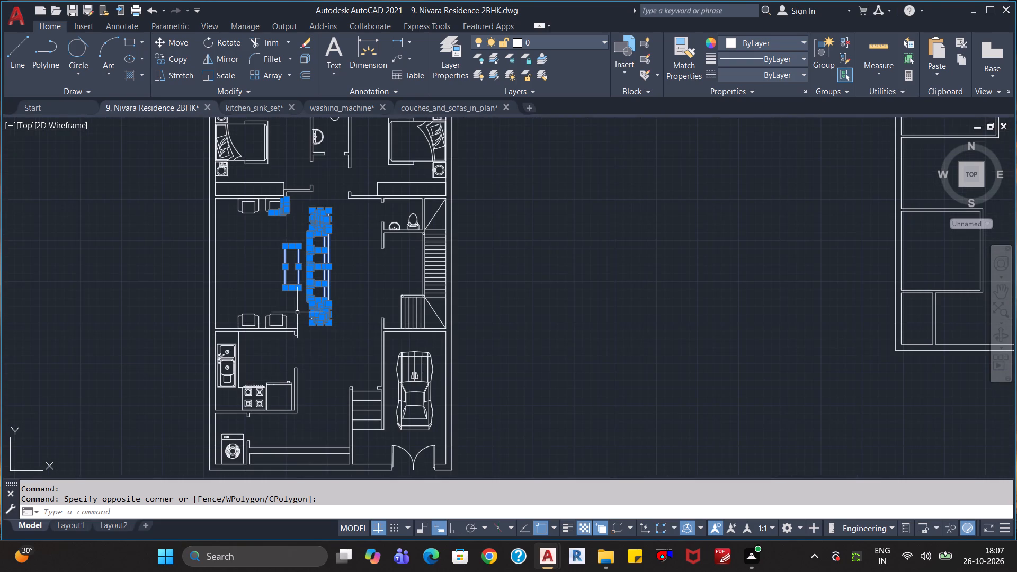
{"action": "scroll", "coordinate": [297, 312], "scroll_direction": "up", "scroll_amount": 1}
{"action": "middle_click_drag", "start_coordinate": [291, 175], "coordinate": [295, 232]}
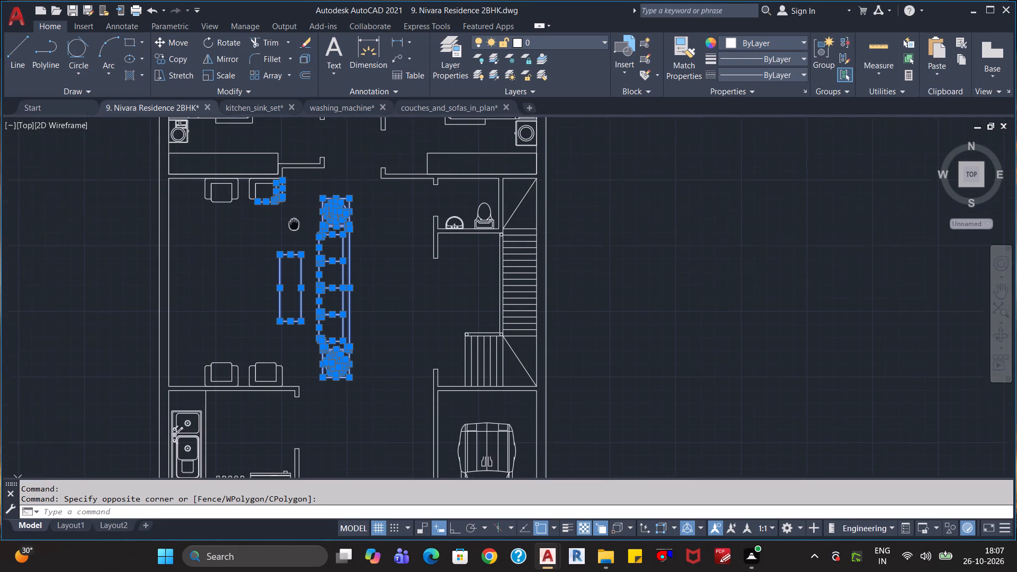
{"action": "middle_click_drag", "start_coordinate": [295, 232], "coordinate": [299, 251]}
{"action": "scroll", "coordinate": [309, 207], "scroll_direction": "up", "scroll_amount": 2, "text": "shift"}
{"action": "left_click", "coordinate": [310, 208], "text": "shift"}
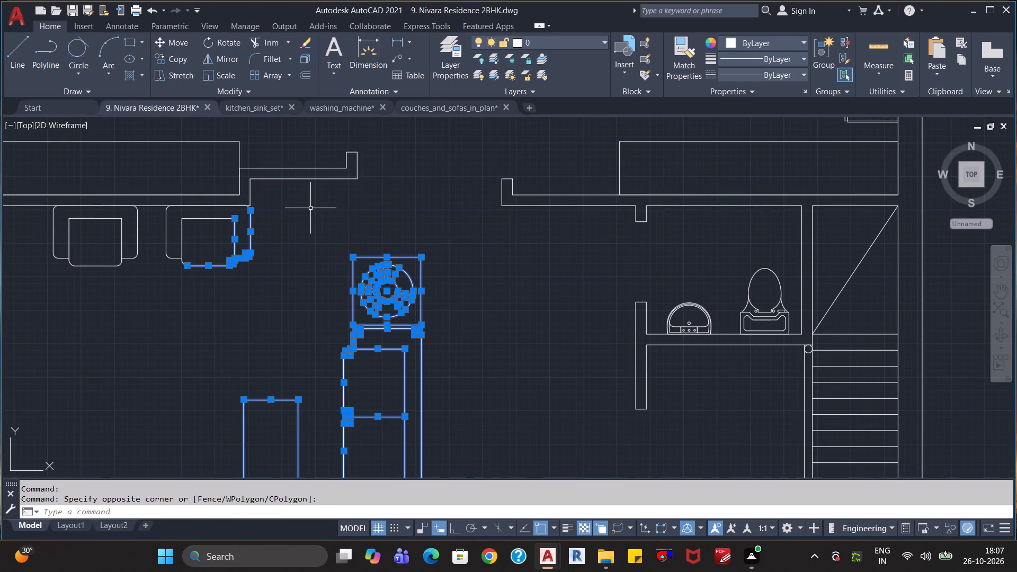
{"action": "left_click", "coordinate": [166, 288], "text": "shift"}
{"action": "scroll", "coordinate": [287, 308], "scroll_direction": "down", "scroll_amount": 1}
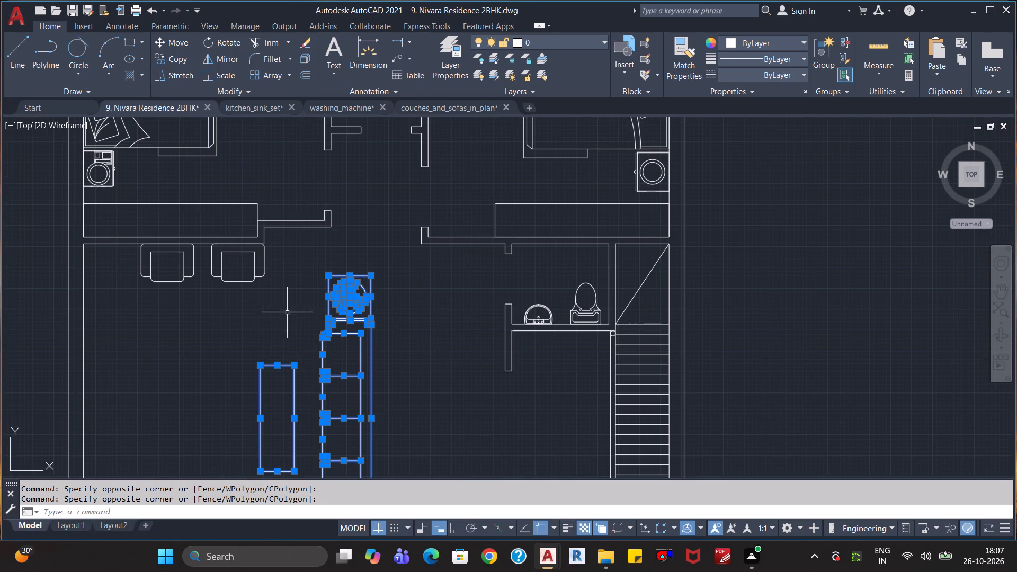
{"action": "scroll", "coordinate": [287, 314], "scroll_direction": "down", "scroll_amount": 1}
{"action": "middle_click_drag", "start_coordinate": [287, 314], "coordinate": [289, 277]}
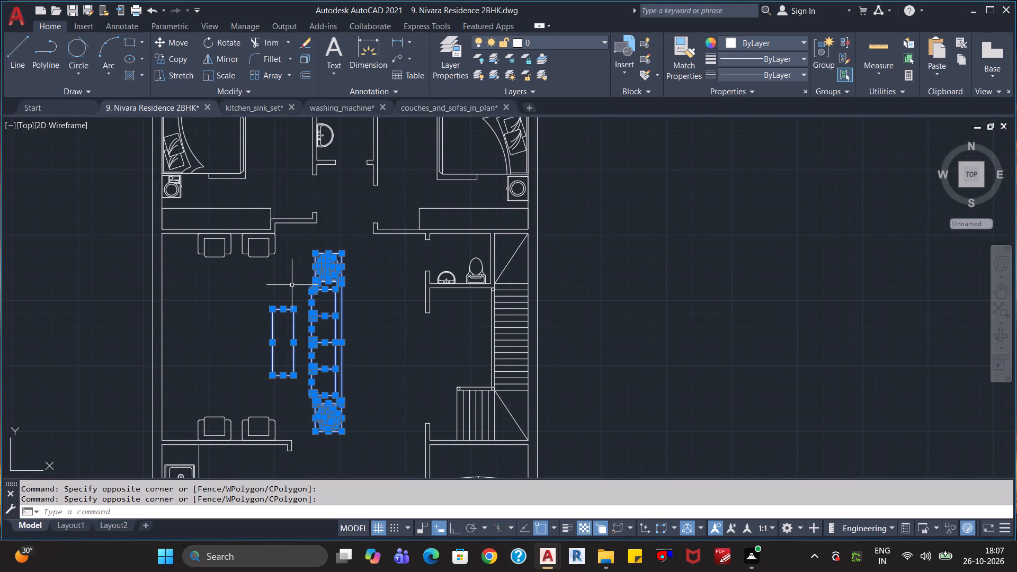
{"action": "key", "text": "m"}
{"action": "key", "text": "Return"}
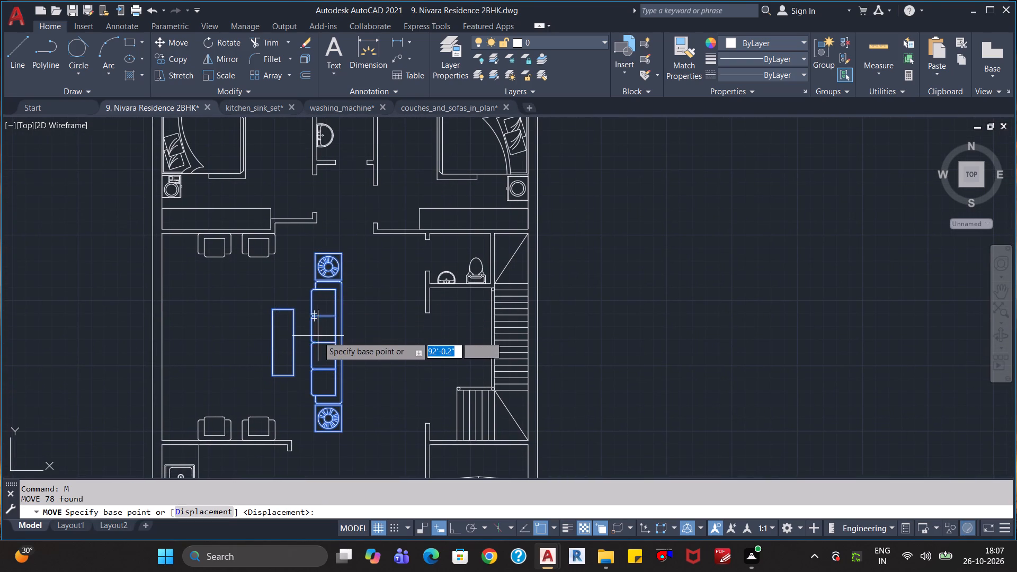
{"action": "left_click", "coordinate": [318, 337]}
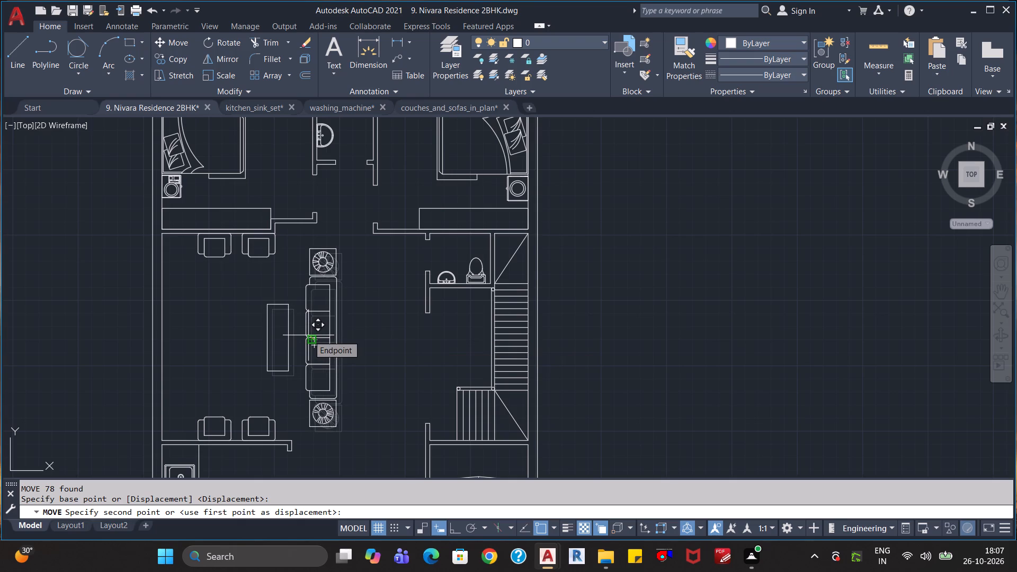
{"action": "left_click", "coordinate": [308, 335]}
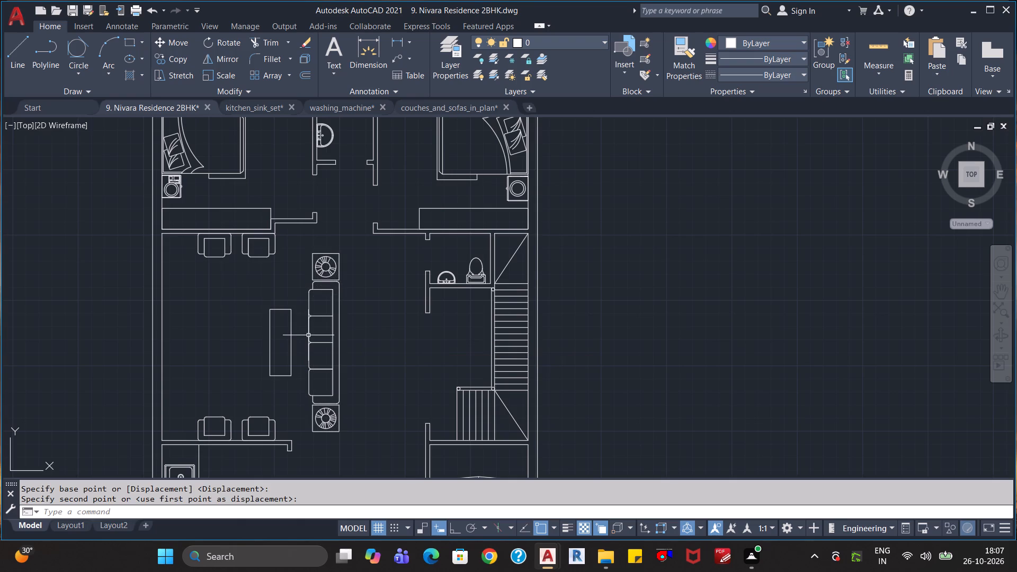
Save the Nivara Residence 2BHK drawing.
{"action": "scroll", "coordinate": [364, 350], "scroll_direction": "down", "scroll_amount": 1}
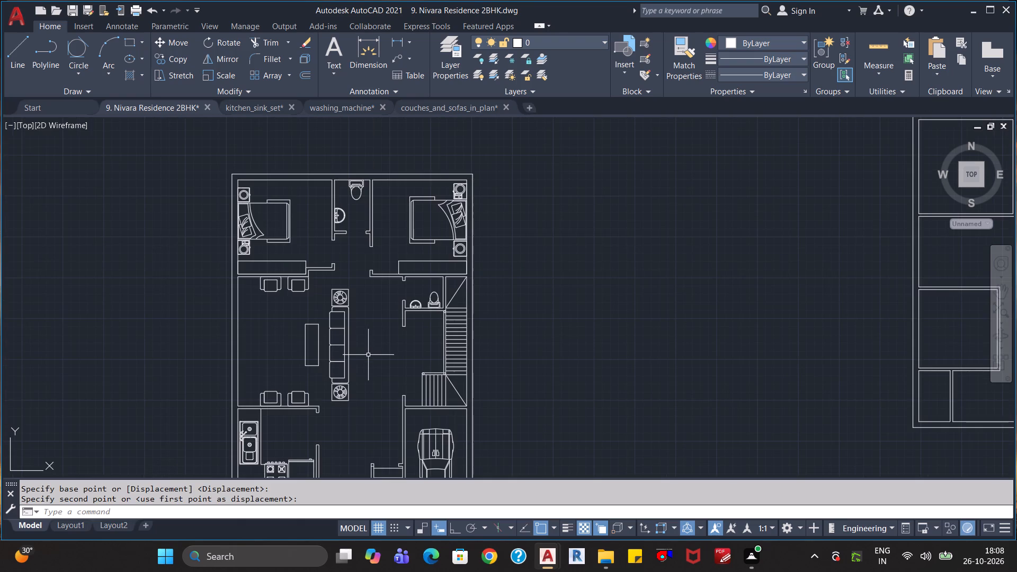
{"action": "key", "text": "ctrl+s"}
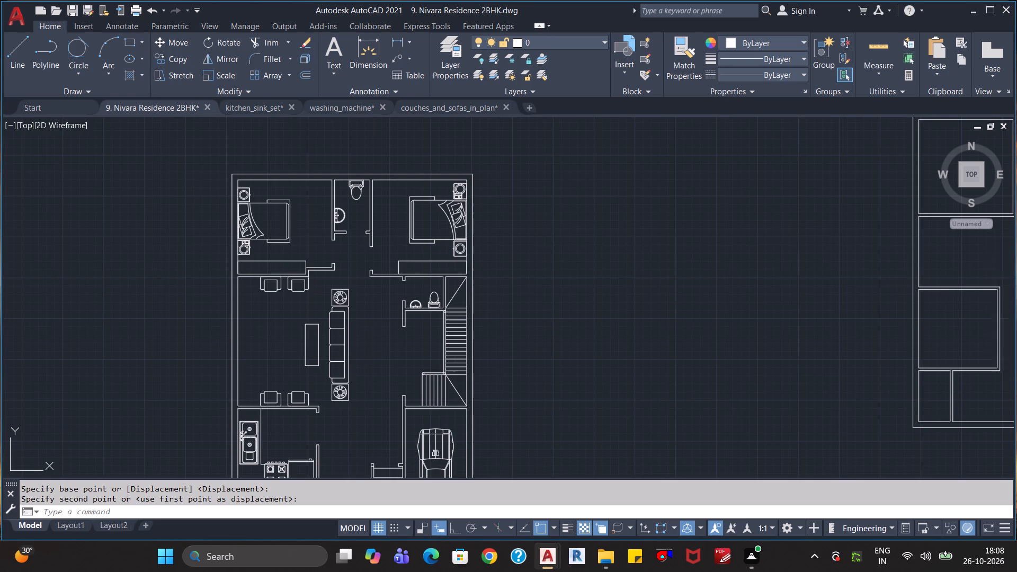
Close the couches_and_sofas_in_plan, washing_machine and kitchen_sink_set block drawings without saving their changes.
{"action": "key", "text": "alt+Tab"}
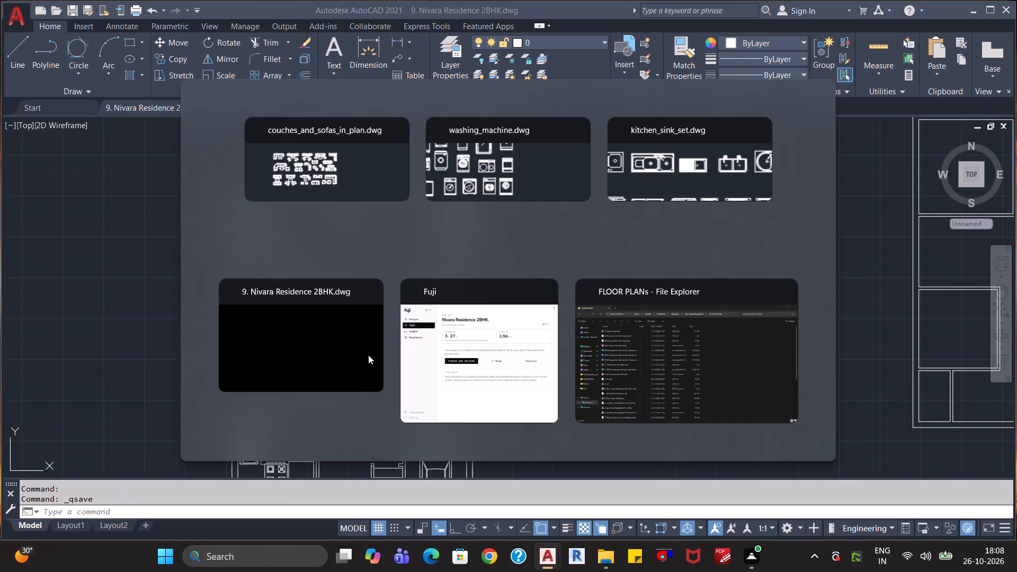
{"action": "key", "text": "alt+Tab"}
{"action": "key", "text": "alt+Tab"}
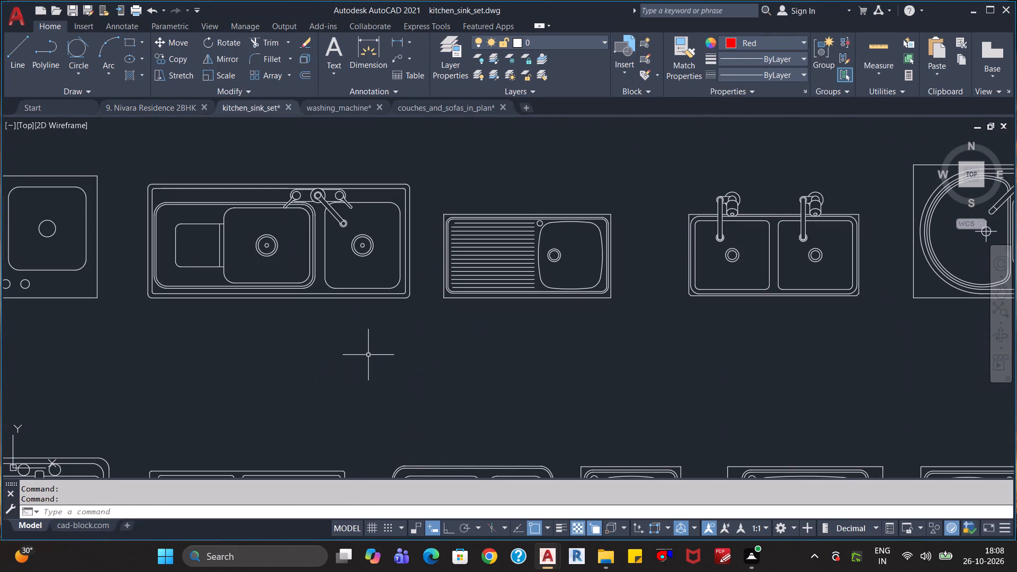
{"action": "key", "text": "ctrl+w"}
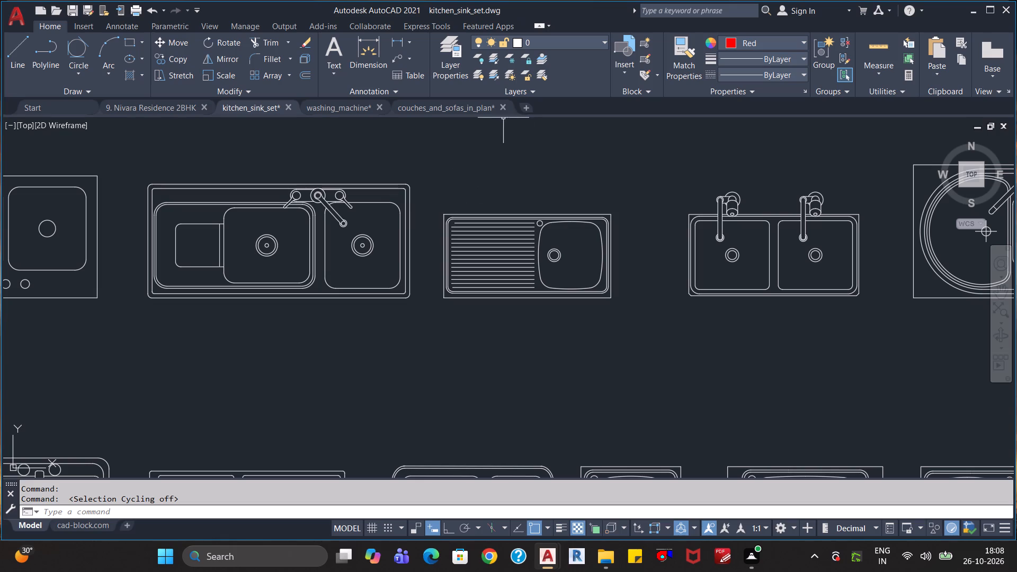
{"action": "left_click", "coordinate": [503, 103]}
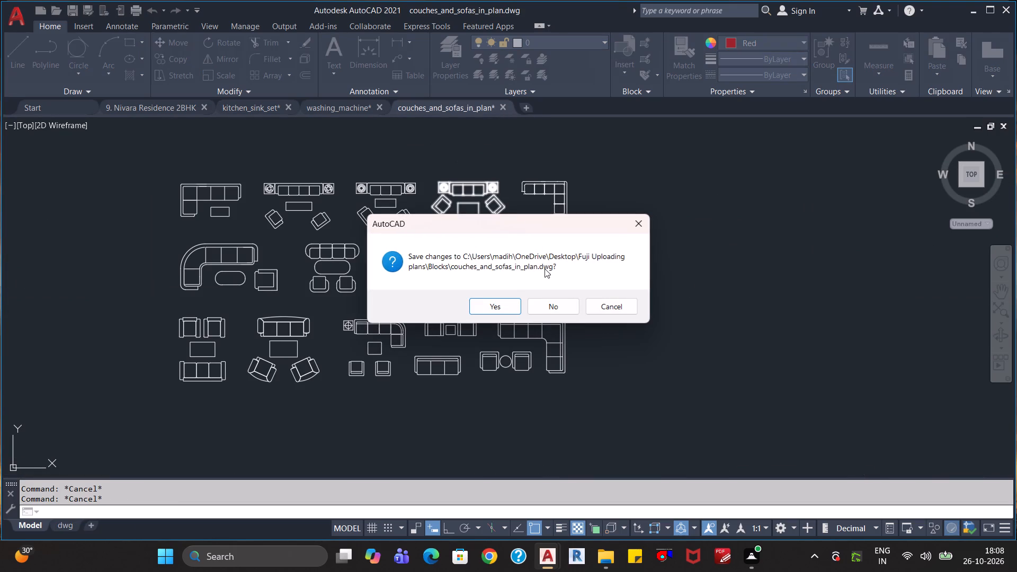
{"action": "left_click", "coordinate": [543, 307]}
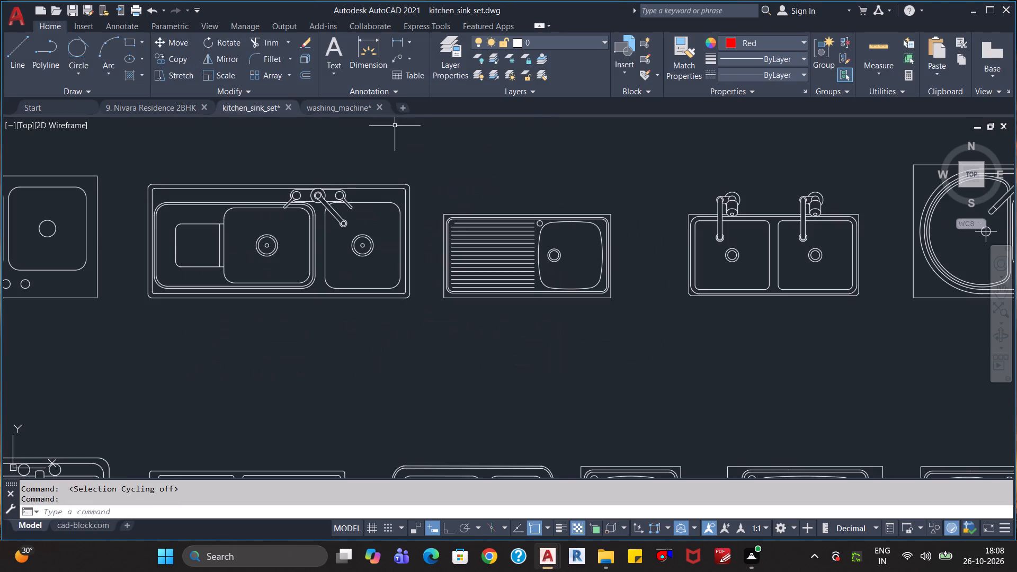
{"action": "left_click", "coordinate": [378, 108]}
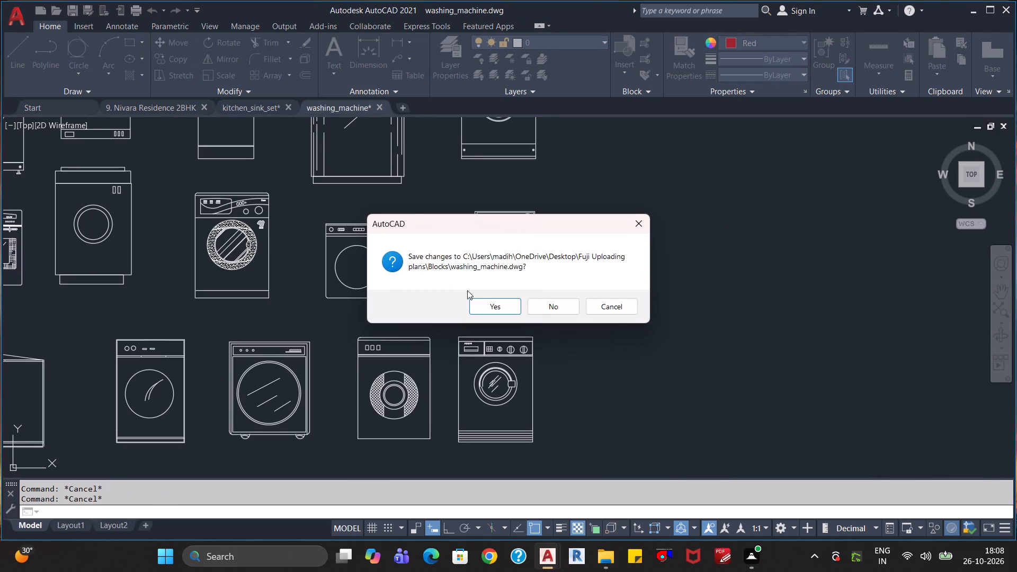
{"action": "left_click", "coordinate": [534, 301]}
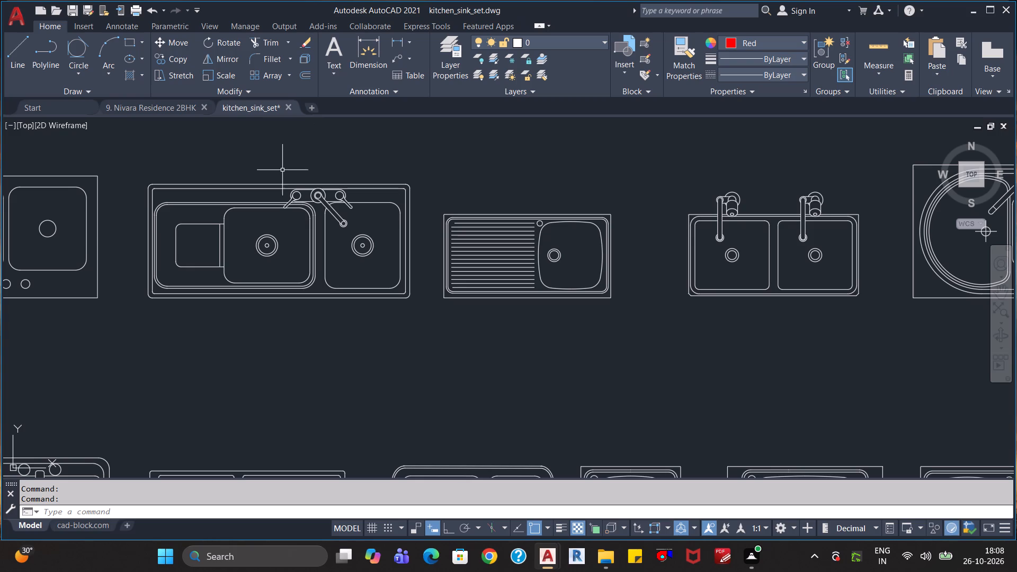
{"action": "left_click", "coordinate": [288, 105]}
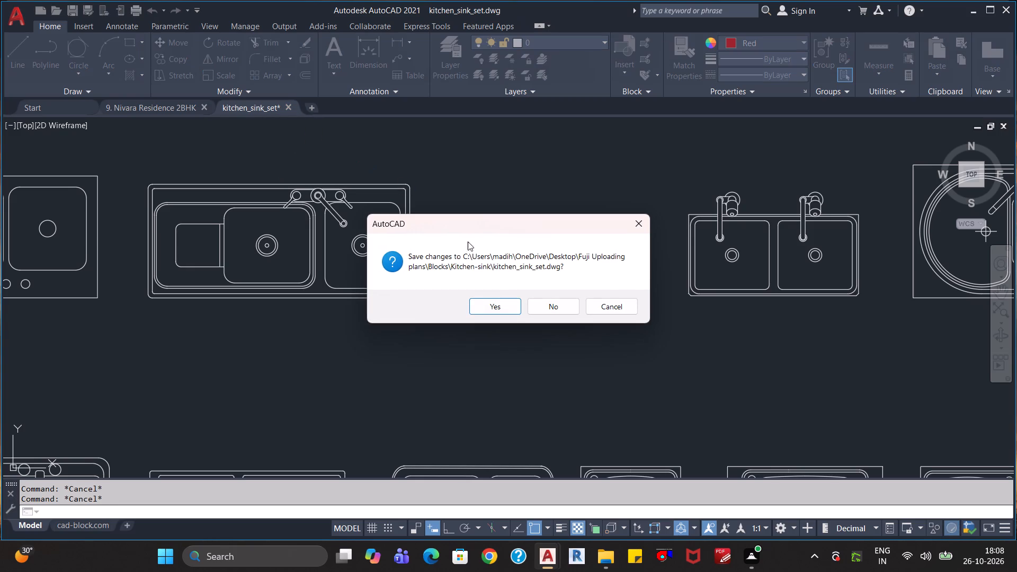
{"action": "left_click", "coordinate": [540, 308]}
Save the Nivara Residence 2BHK drawing again with the whole floor plan in view.
{"action": "scroll", "coordinate": [425, 299], "scroll_direction": "down", "scroll_amount": 1}
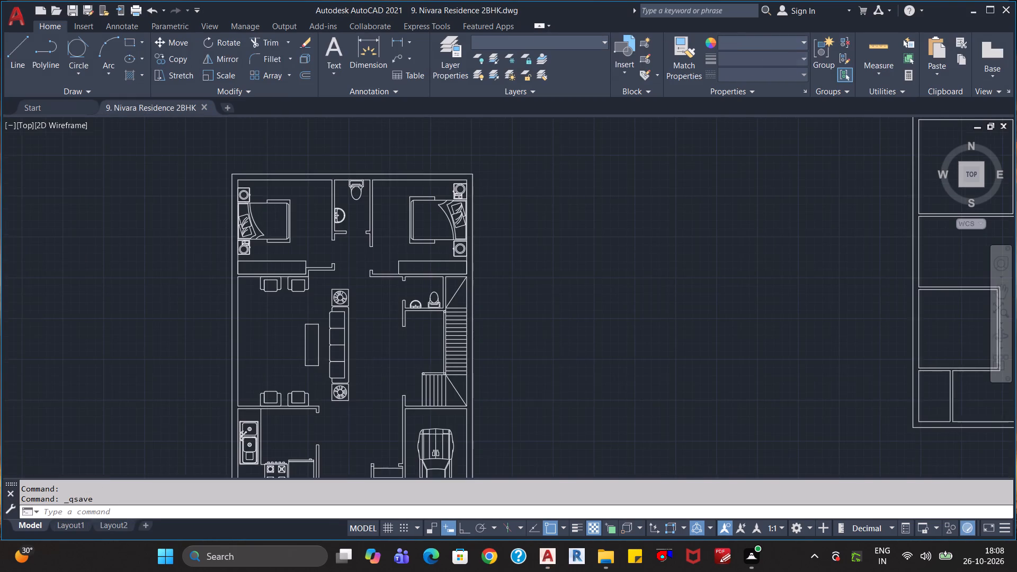
{"action": "middle_click_drag", "start_coordinate": [524, 333], "coordinate": [513, 297]}
{"action": "key", "text": "ctrl+s"}
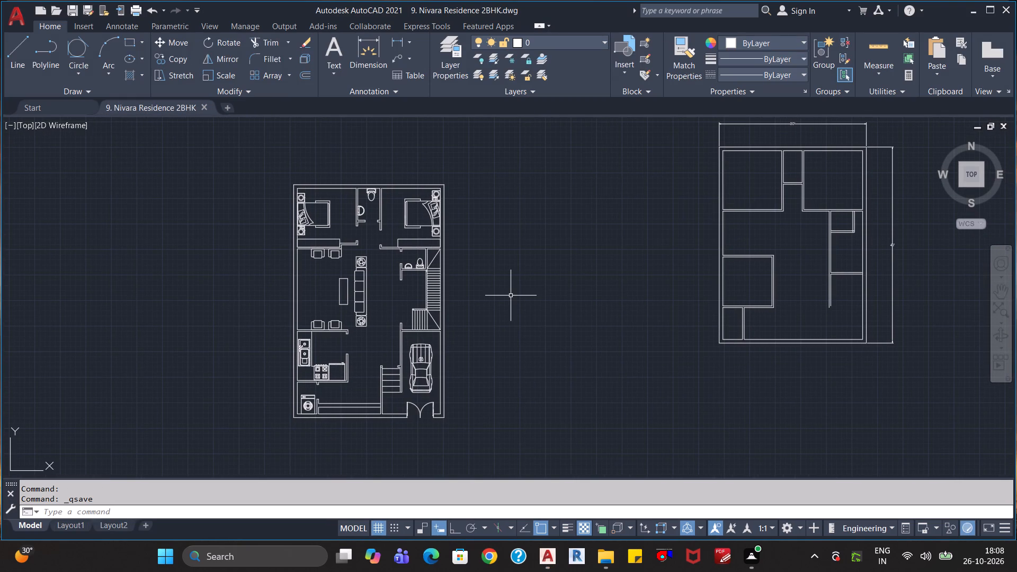
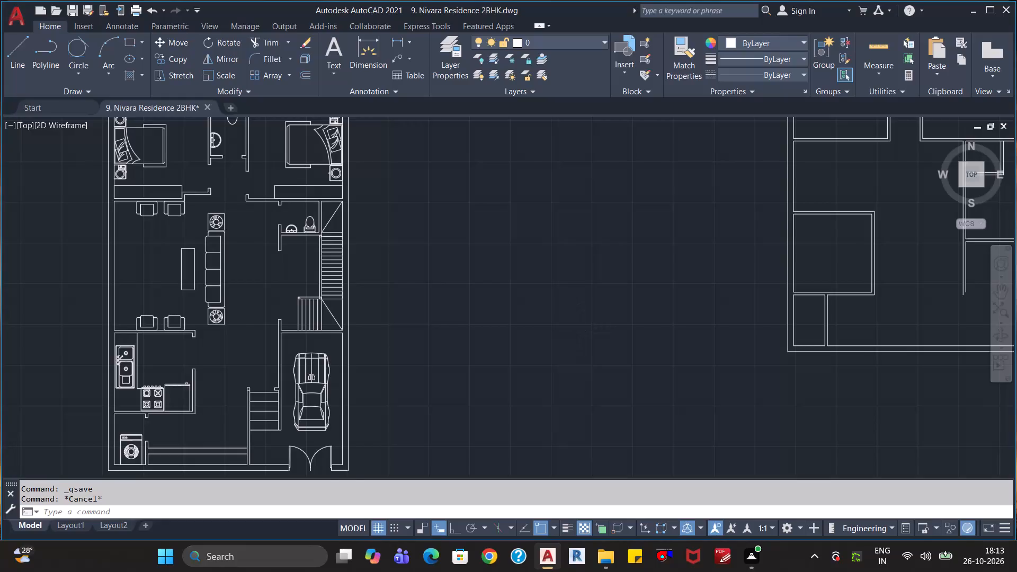
Open the TV-CAD-BLOCK drawing from the TV set folder in Blocks and look over its TV blocks.
{"action": "key", "text": "ctrl+o"}
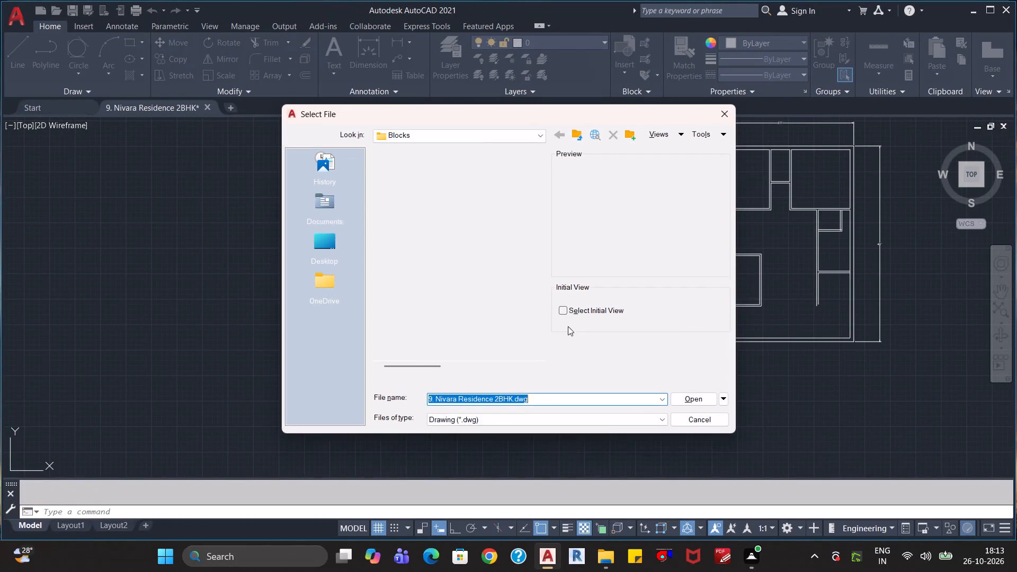
{"action": "left_click", "coordinate": [425, 239]}
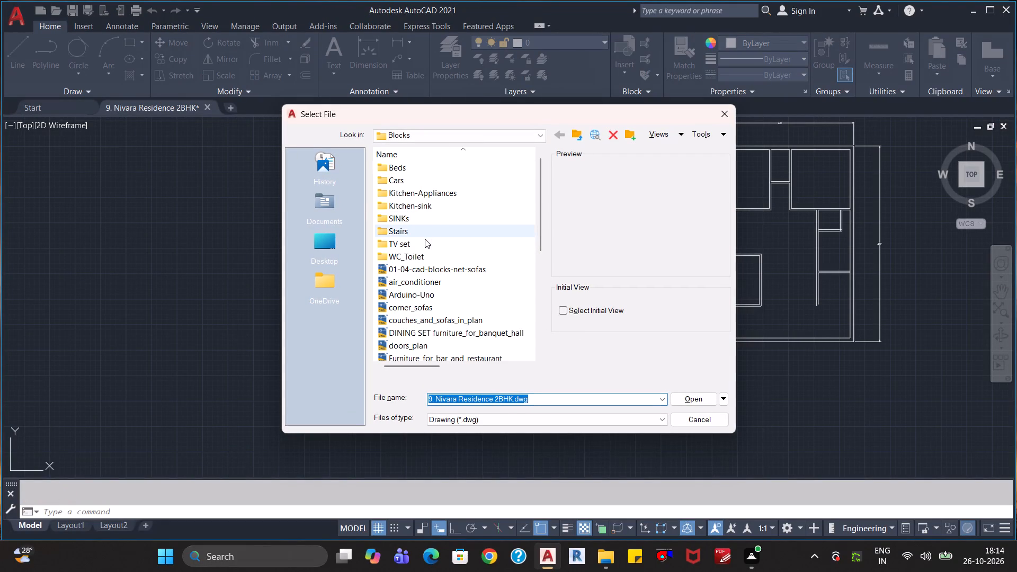
{"action": "double_click", "coordinate": [425, 239]}
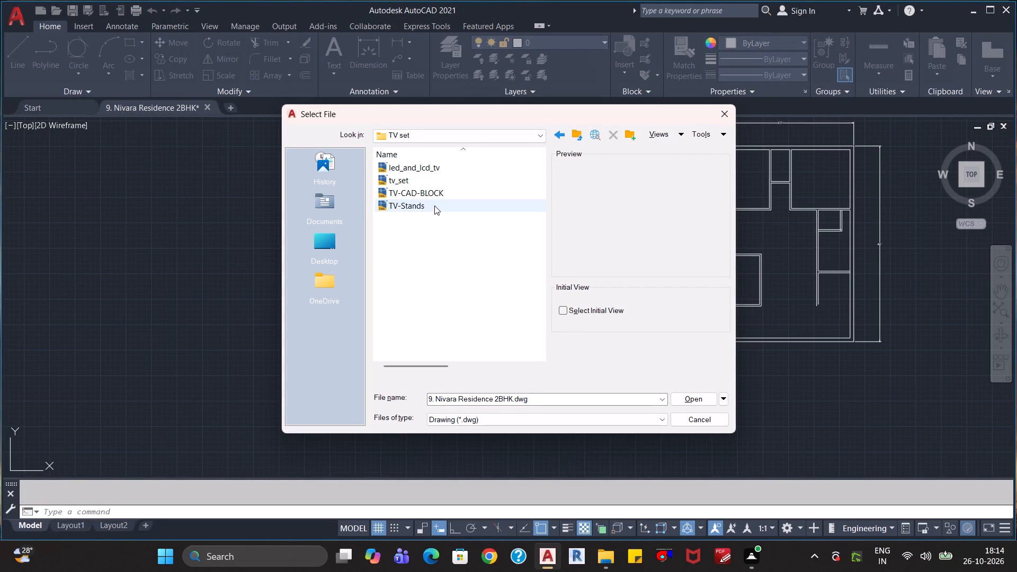
{"action": "left_click", "coordinate": [433, 185]}
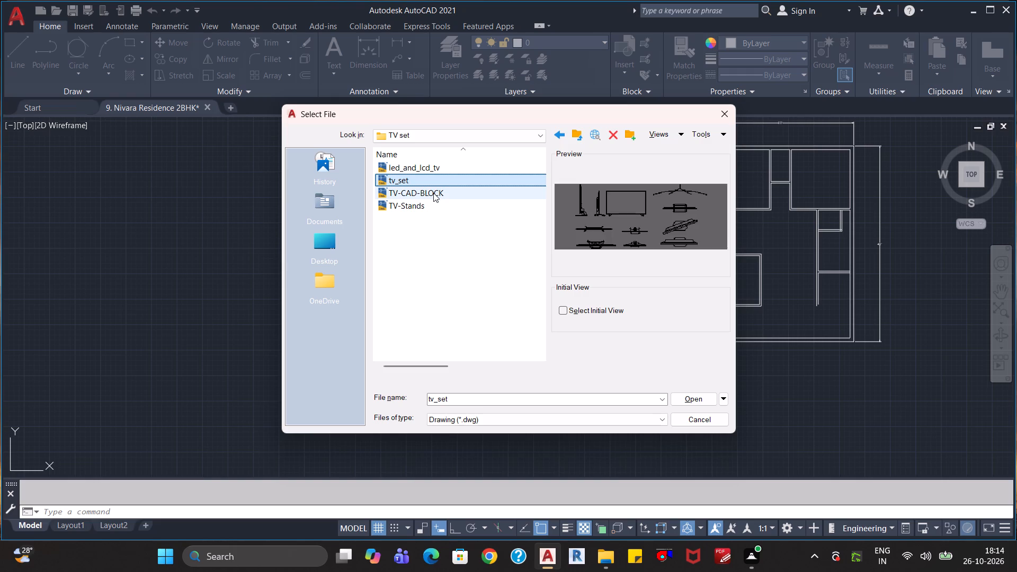
{"action": "left_click", "coordinate": [433, 193]}
{"action": "left_click", "coordinate": [691, 398]}
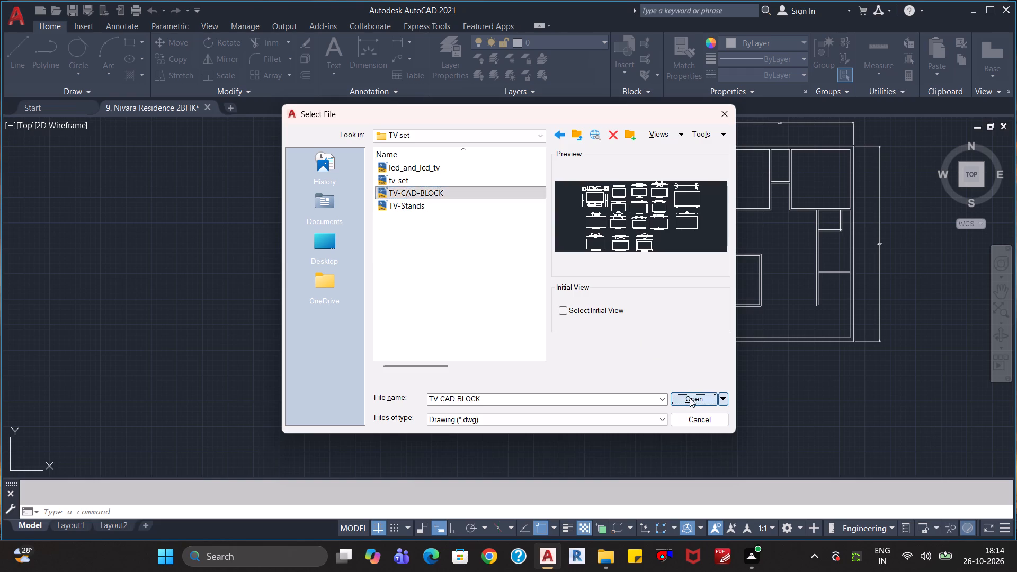
{"action": "scroll", "coordinate": [609, 411], "scroll_direction": "down", "scroll_amount": 1}
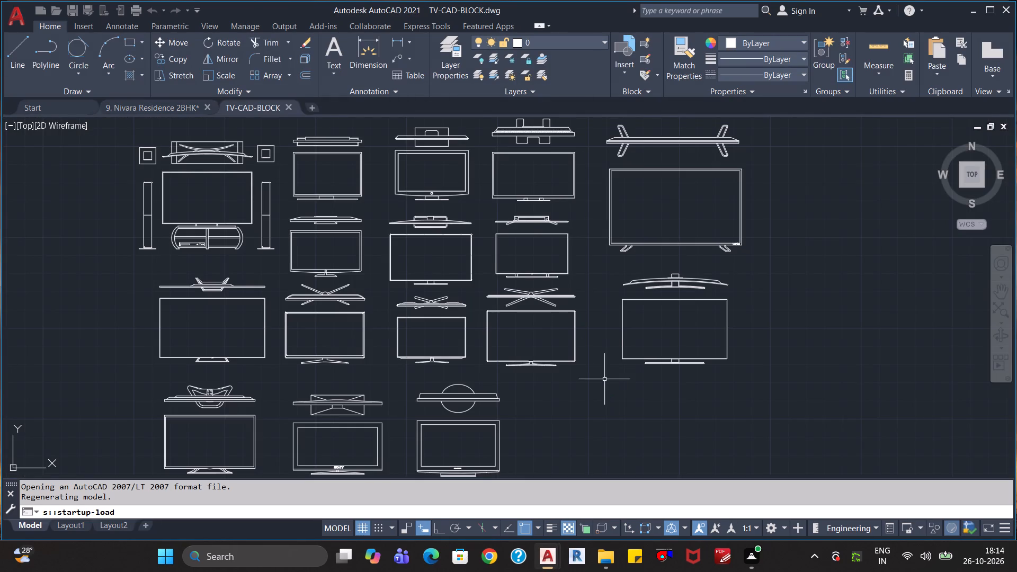
{"action": "scroll", "coordinate": [525, 419], "scroll_direction": "up", "scroll_amount": 2}
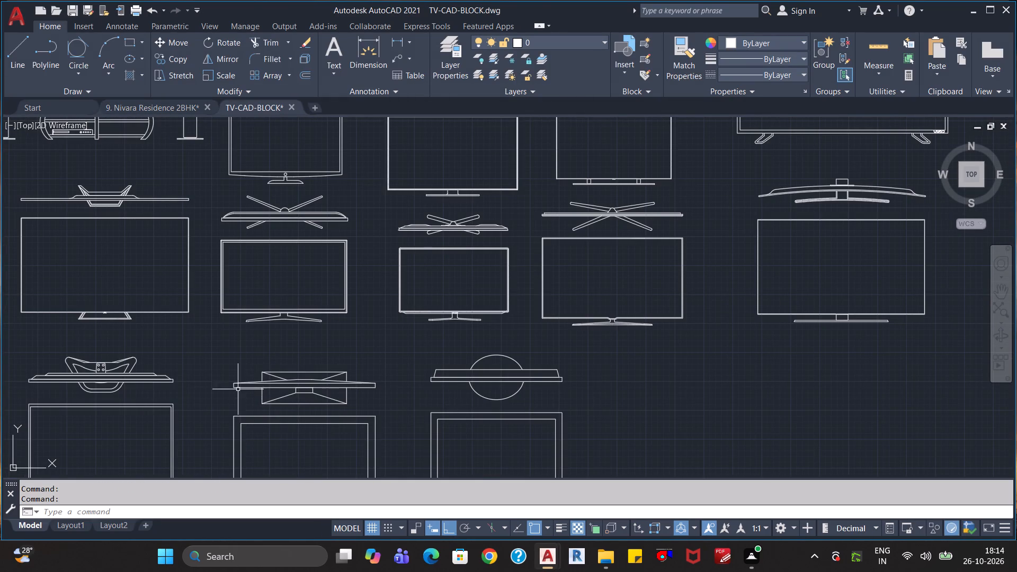
{"action": "middle_click_drag", "start_coordinate": [225, 385], "coordinate": [415, 342]}
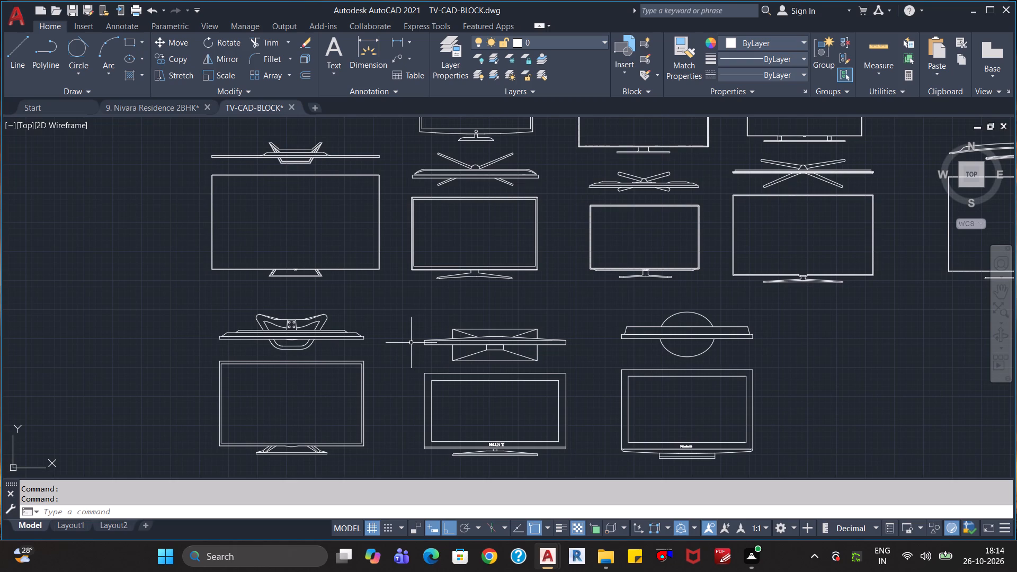
{"action": "scroll", "coordinate": [410, 343], "scroll_direction": "down", "scroll_amount": 2}
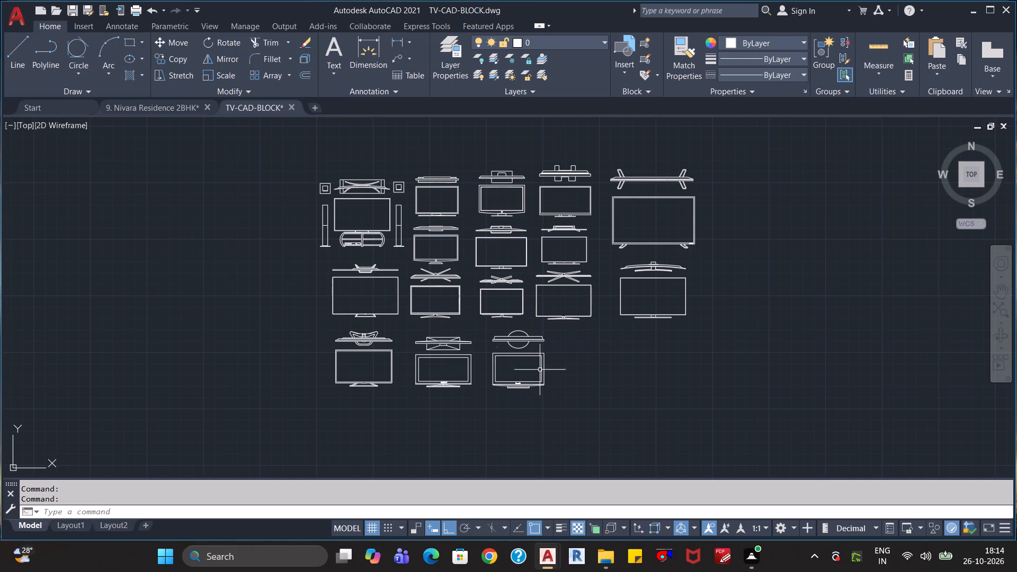
In the 9. Nivara Residence 2BHK drawing, copy the rectangular coffee table and paste it outside the plan, west of the living room.
{"action": "left_click", "coordinate": [171, 106]}
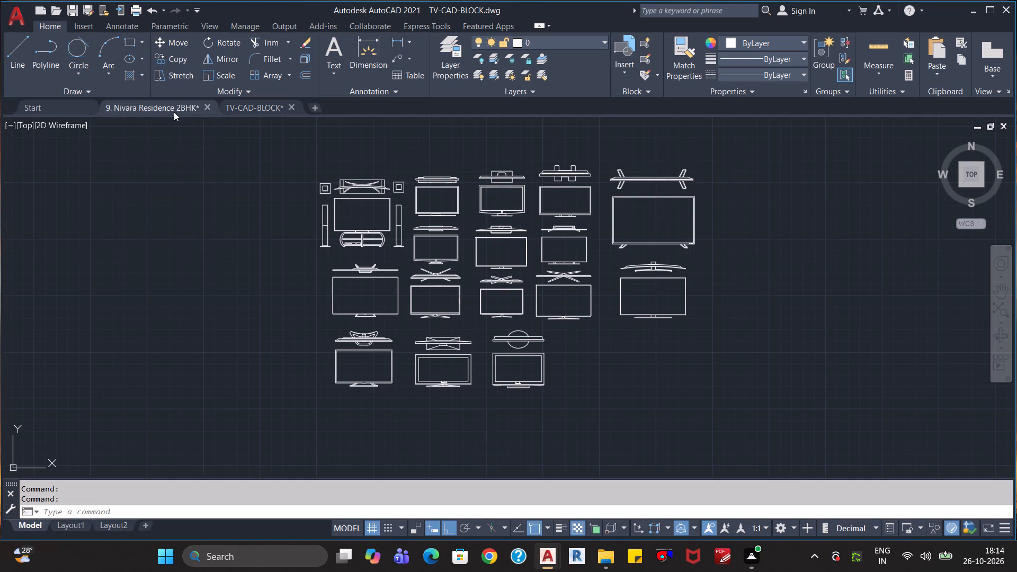
{"action": "scroll", "coordinate": [337, 297], "scroll_direction": "up", "scroll_amount": 3}
{"action": "middle_click_drag", "start_coordinate": [230, 300], "coordinate": [323, 309]}
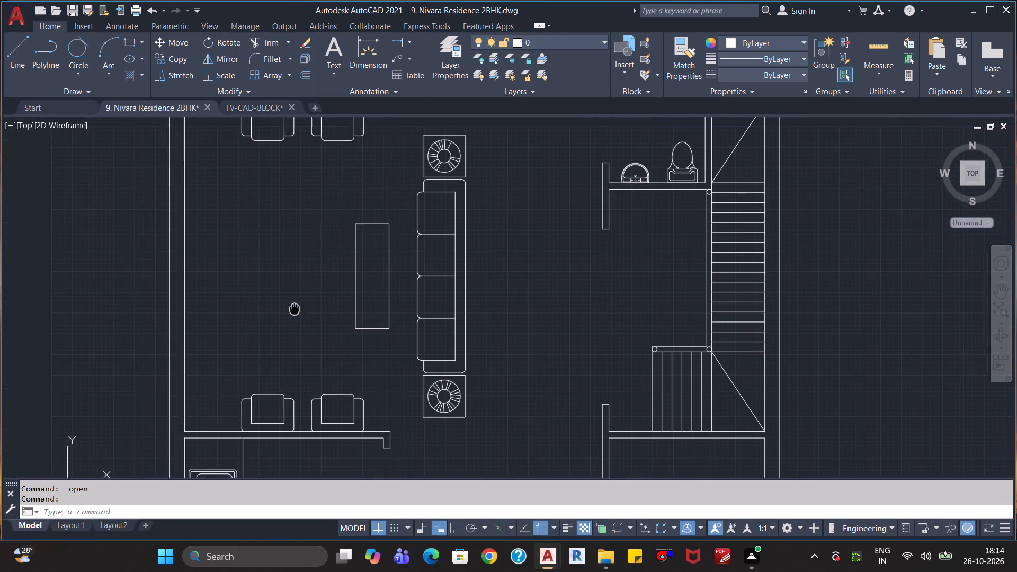
{"action": "middle_click_drag", "start_coordinate": [323, 309], "coordinate": [379, 309]}
{"action": "left_click", "coordinate": [489, 210]}
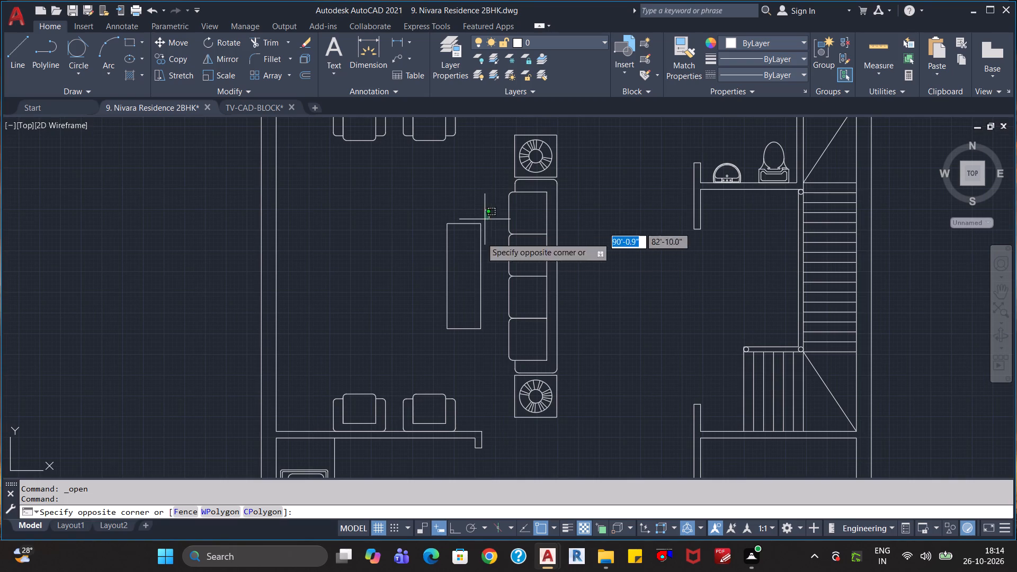
{"action": "left_click", "coordinate": [436, 350]}
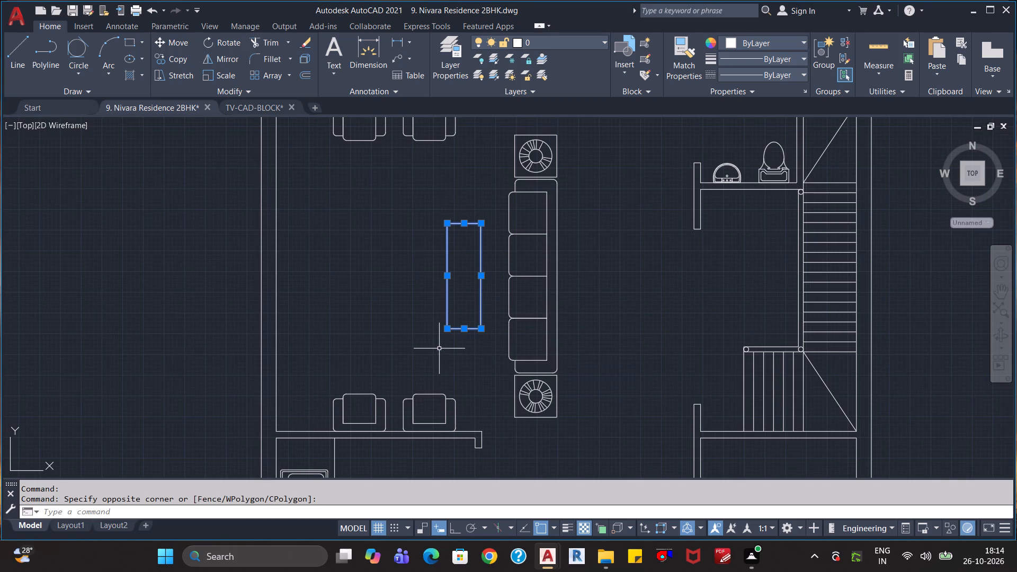
{"action": "key", "text": "ctrl+c"}
{"action": "scroll", "coordinate": [439, 348], "scroll_direction": "down", "scroll_amount": 2}
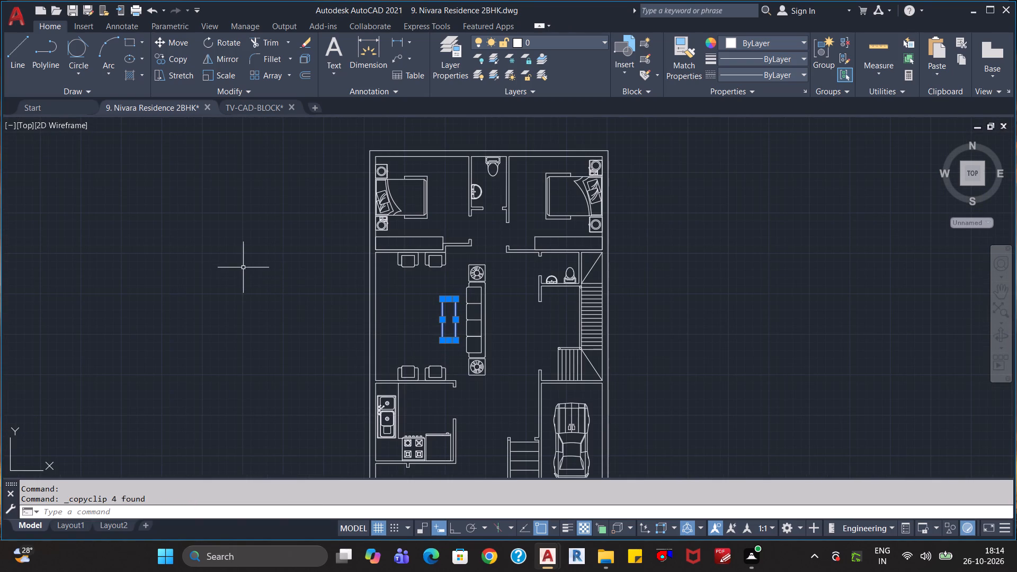
{"action": "left_click", "coordinate": [243, 266]}
{"action": "key", "text": "Escape"}
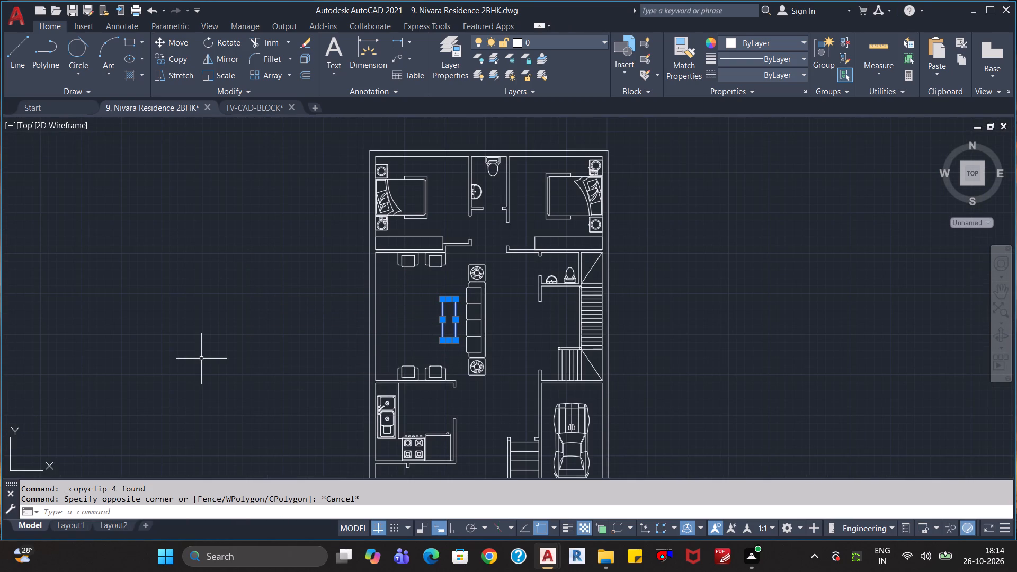
{"action": "key", "text": "ctrl+v"}
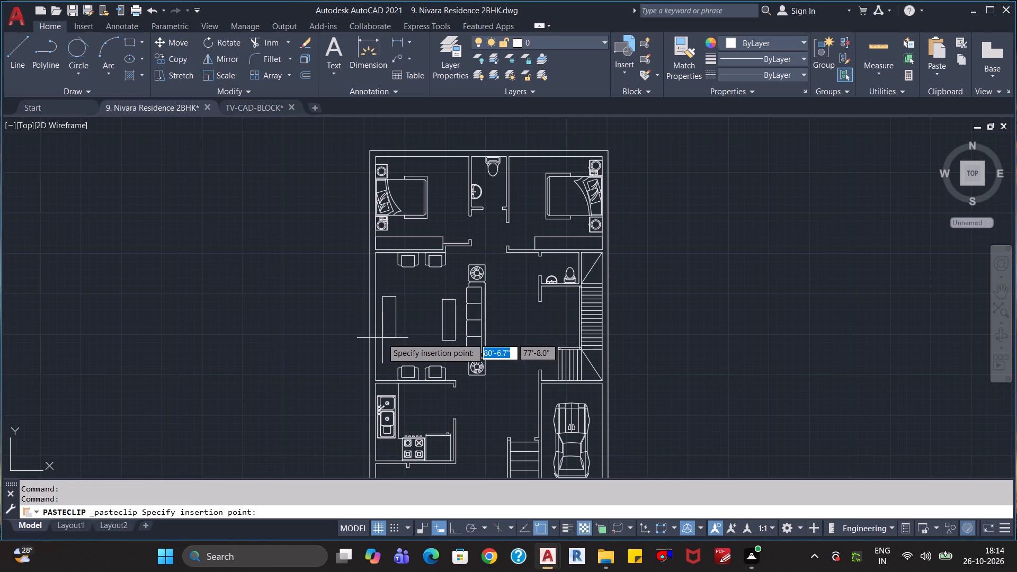
{"action": "left_click", "coordinate": [267, 345]}
Stretch both long sides of the pasted rectangle 2'4" downward from their lower ends.
{"action": "scroll", "coordinate": [289, 370], "scroll_direction": "up", "scroll_amount": 3}
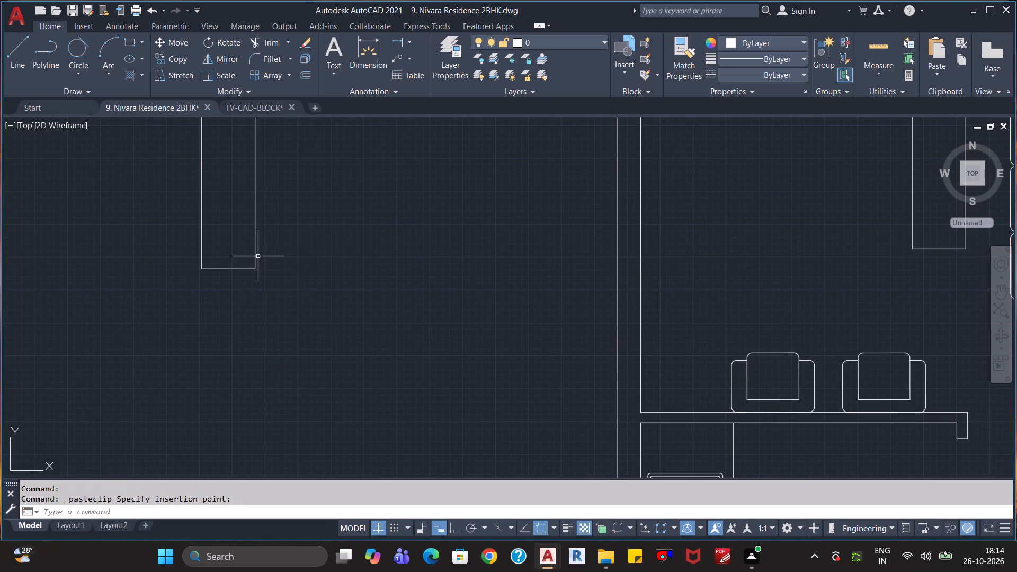
{"action": "left_click", "coordinate": [255, 257]}
{"action": "left_click", "coordinate": [255, 272]}
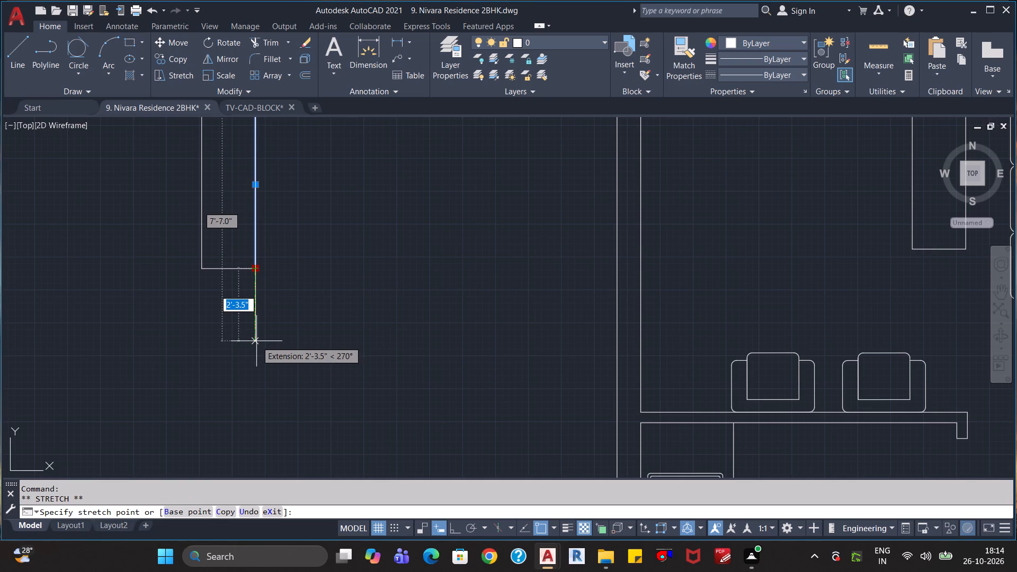
{"action": "type", "text": "2'"}
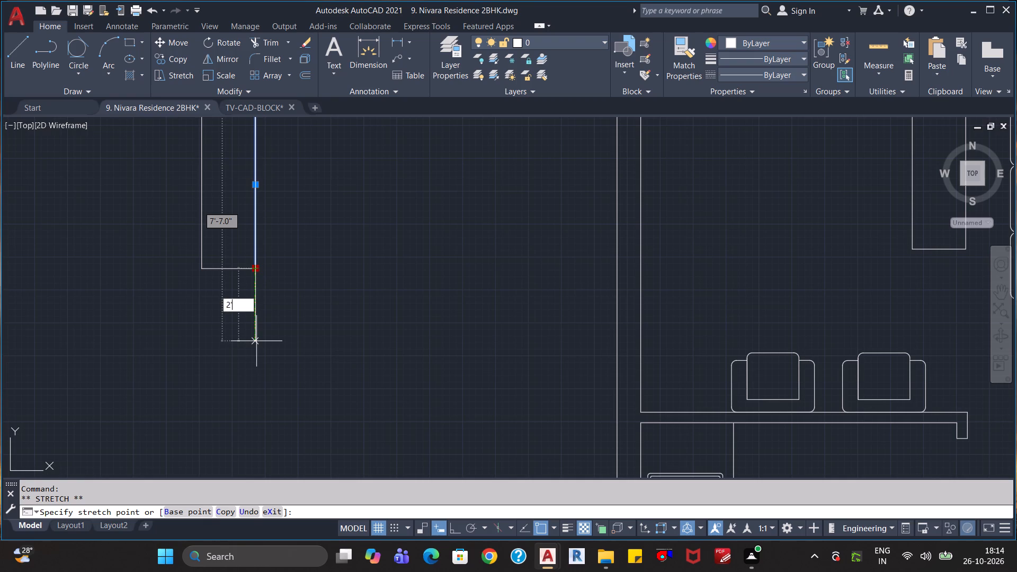
{"action": "type", "text": "4\""}
{"action": "key", "text": "Return"}
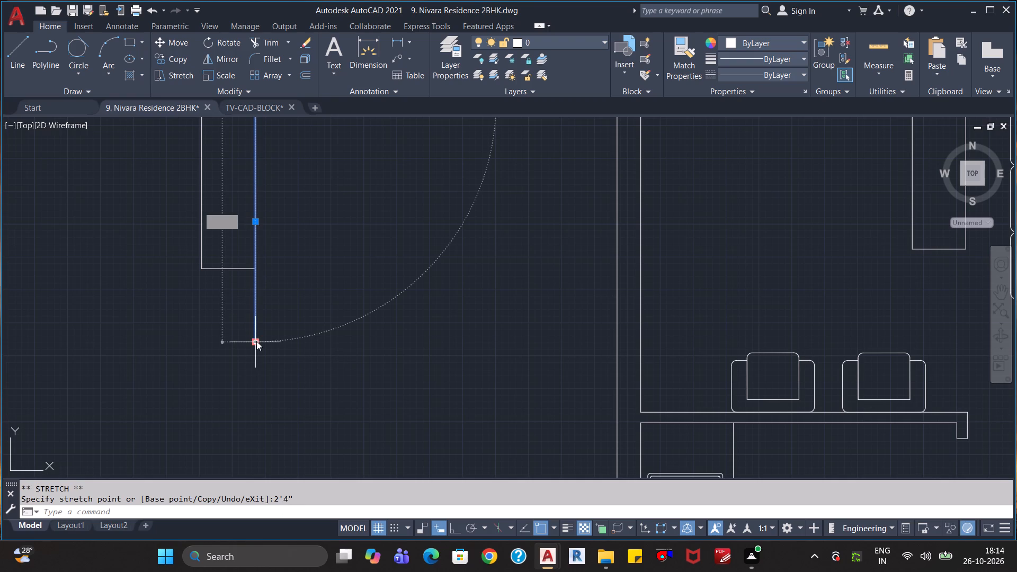
{"action": "key", "text": "Escape"}
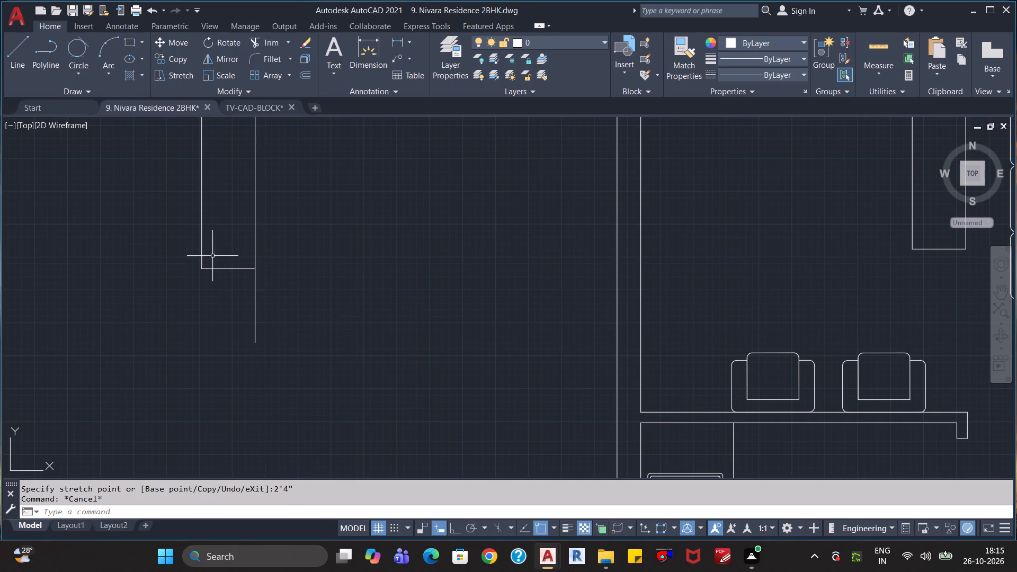
{"action": "left_click", "coordinate": [200, 247]}
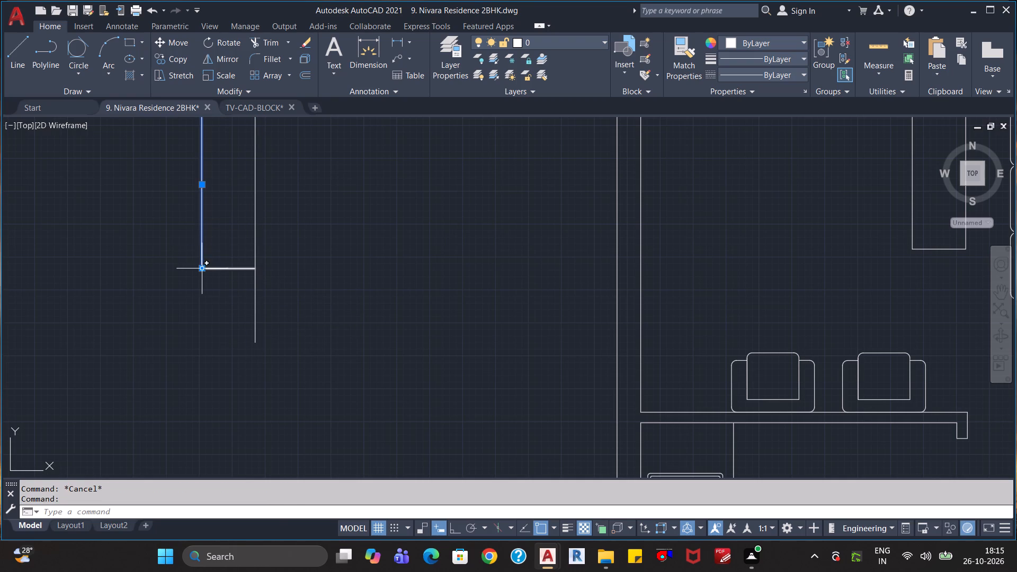
{"action": "left_click", "coordinate": [201, 267]}
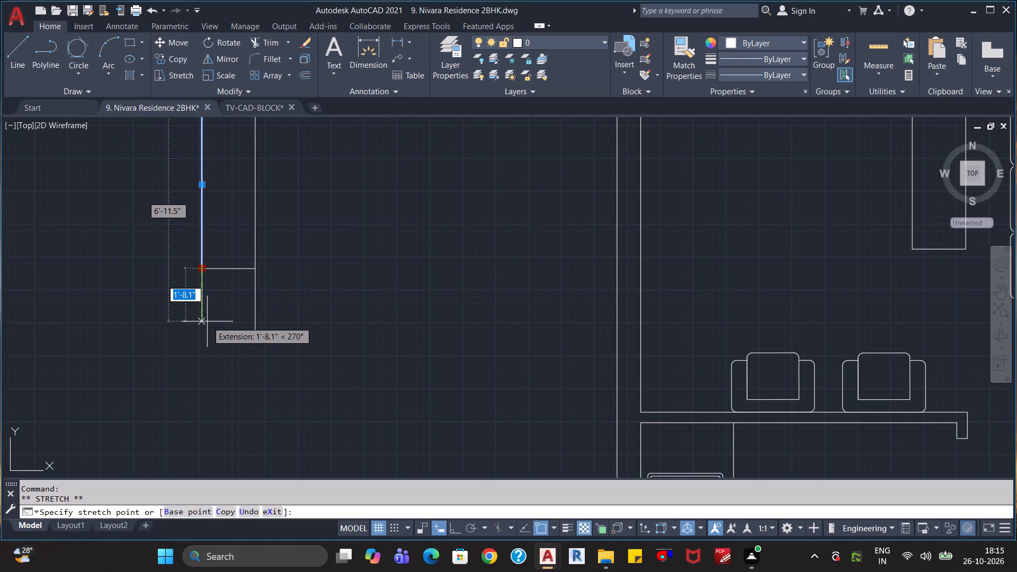
{"action": "type", "text": "2'4\""}
{"action": "key", "text": "Return"}
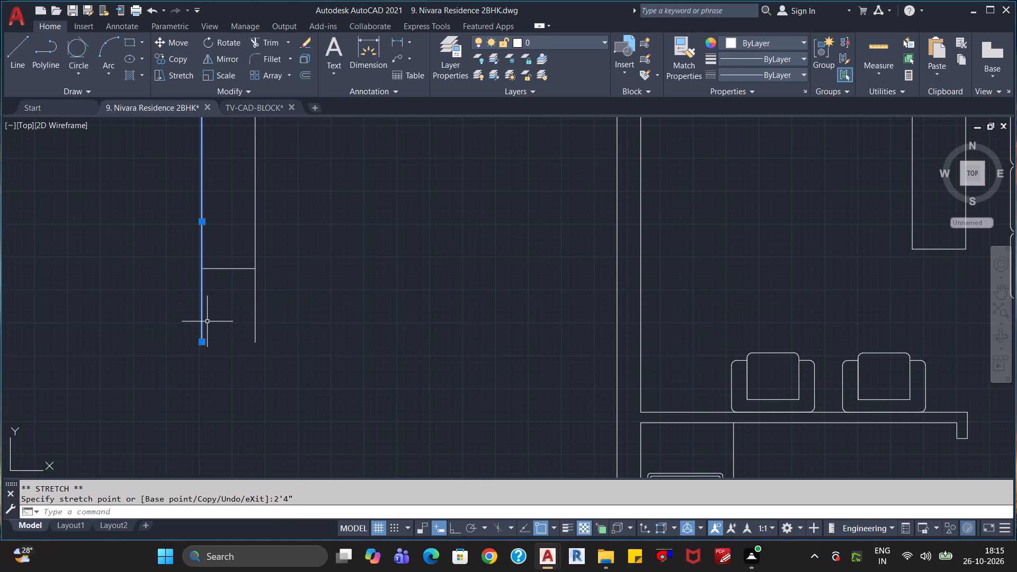
{"action": "key", "text": "Escape"}
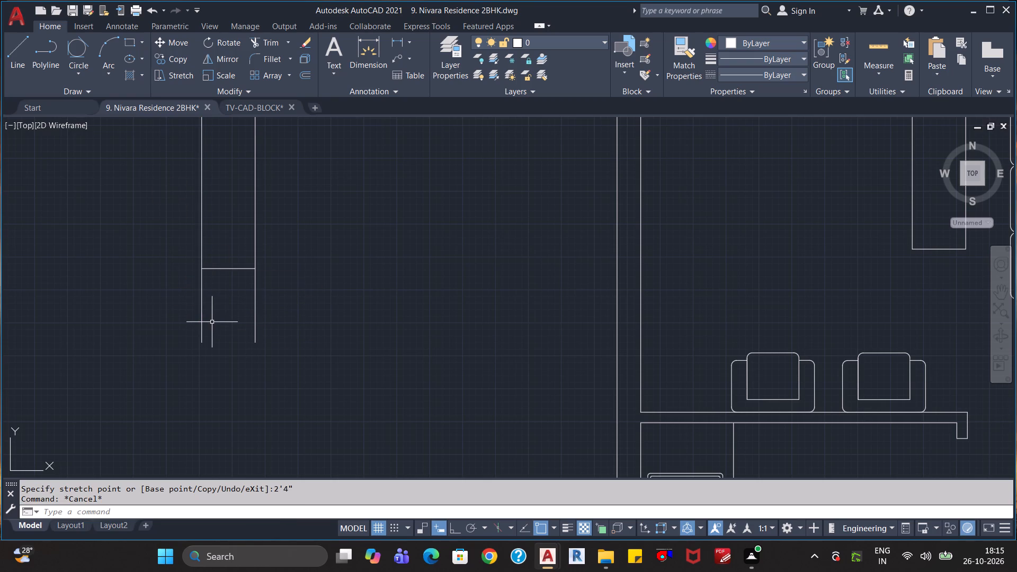
Delete the rectangle's old bottom edge and draw a line closing the lower ends of the two stretched sides.
{"action": "left_click", "coordinate": [226, 269]}
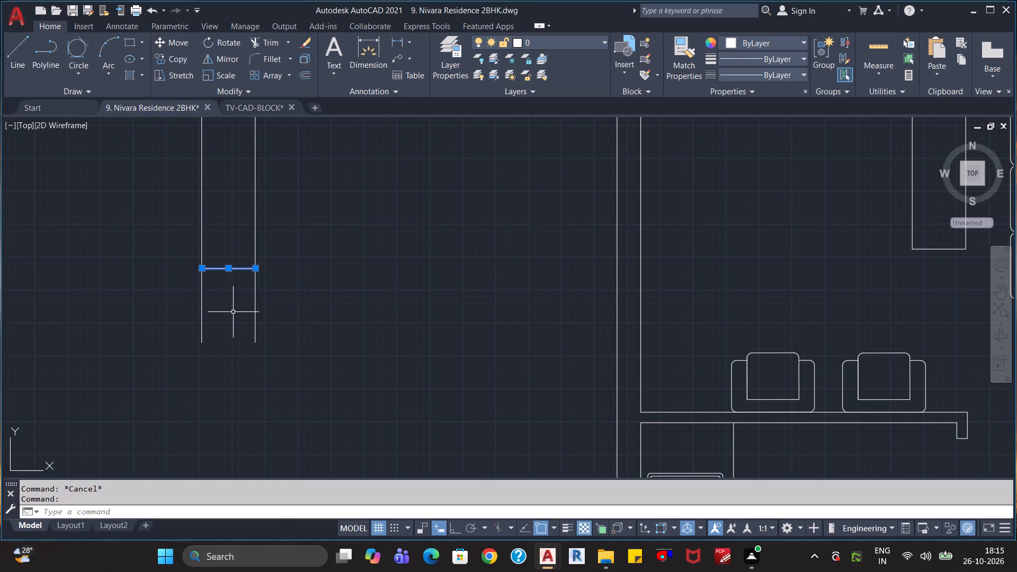
{"action": "key", "text": "Delete"}
{"action": "key", "text": "l"}
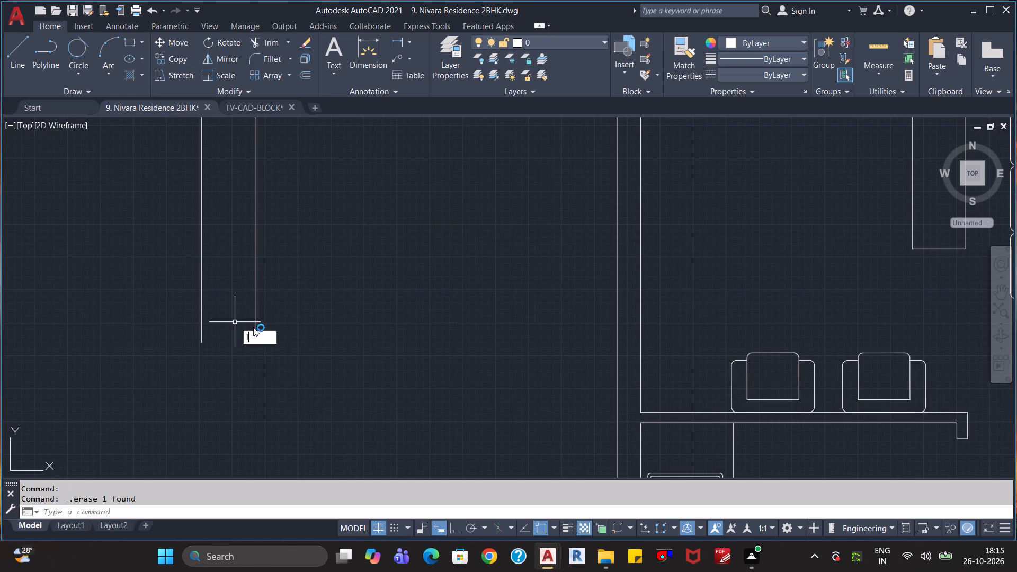
{"action": "key", "text": "Return"}
{"action": "left_click", "coordinate": [257, 340]}
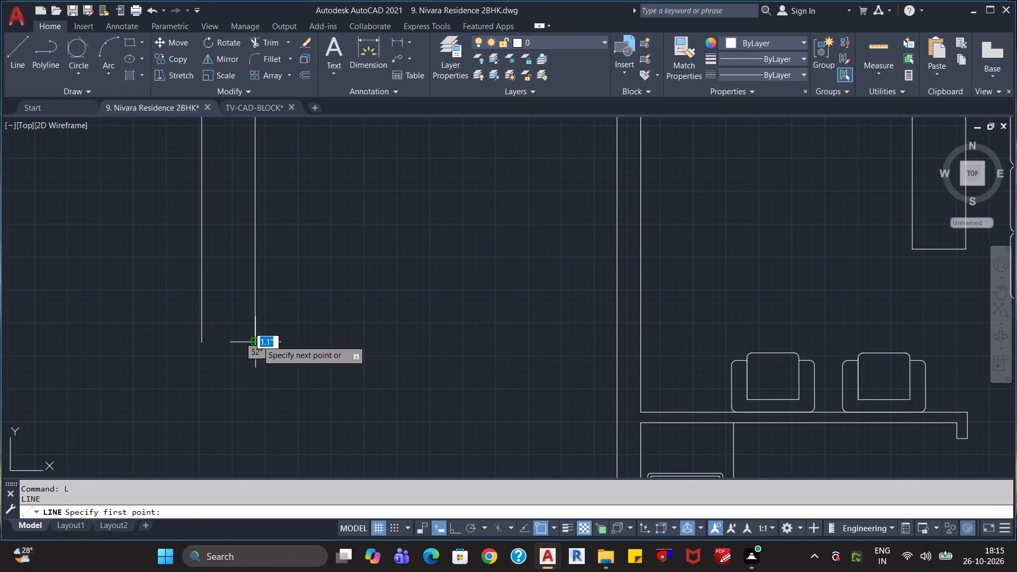
{"action": "left_click", "coordinate": [197, 341]}
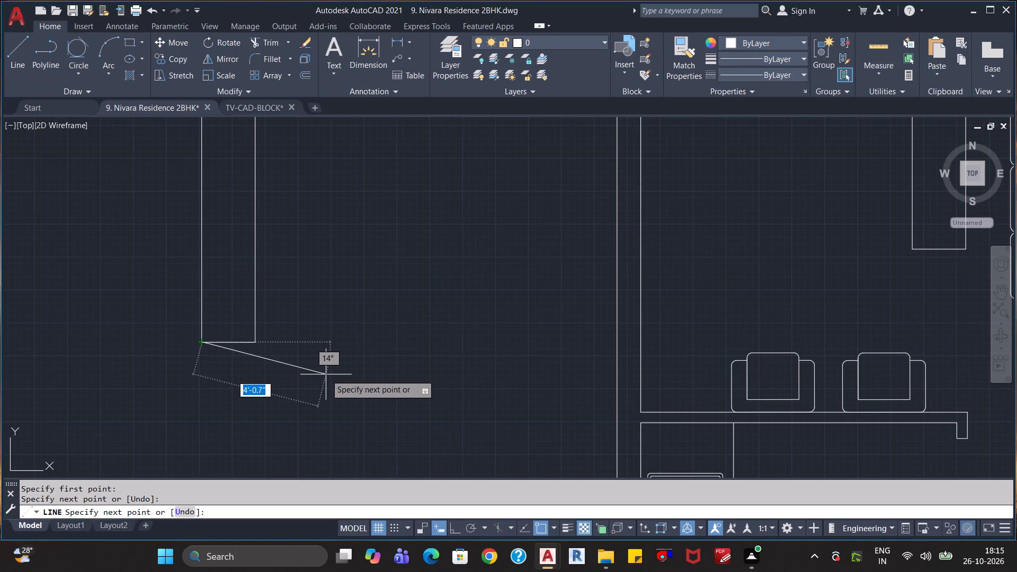
{"action": "key", "text": "Escape"}
Offset the pasted rectangle's long east side outward by about 2.3" using the Through option.
{"action": "scroll", "coordinate": [326, 374], "scroll_direction": "down", "scroll_amount": 1}
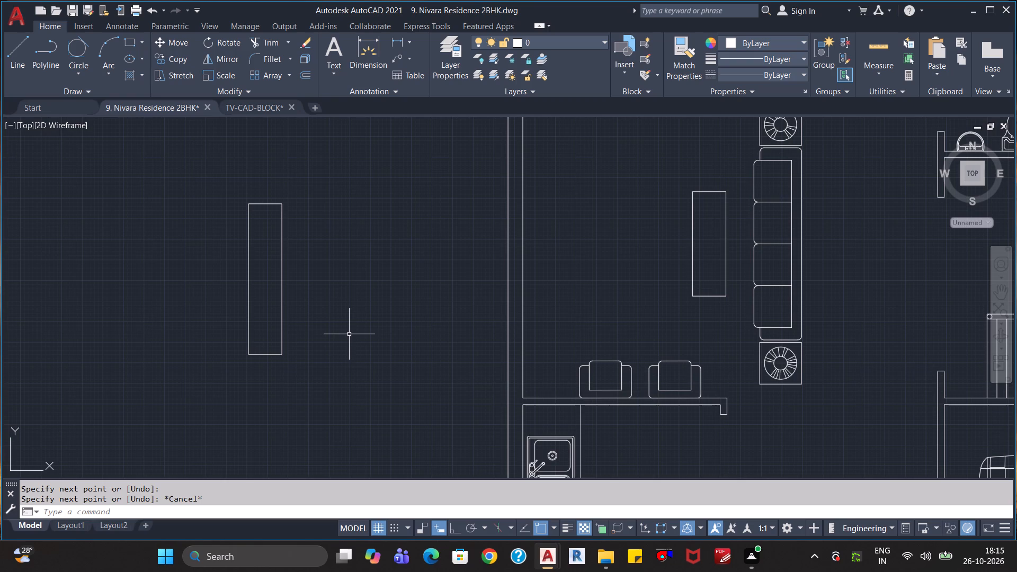
{"action": "scroll", "coordinate": [335, 308], "scroll_direction": "up", "scroll_amount": 2}
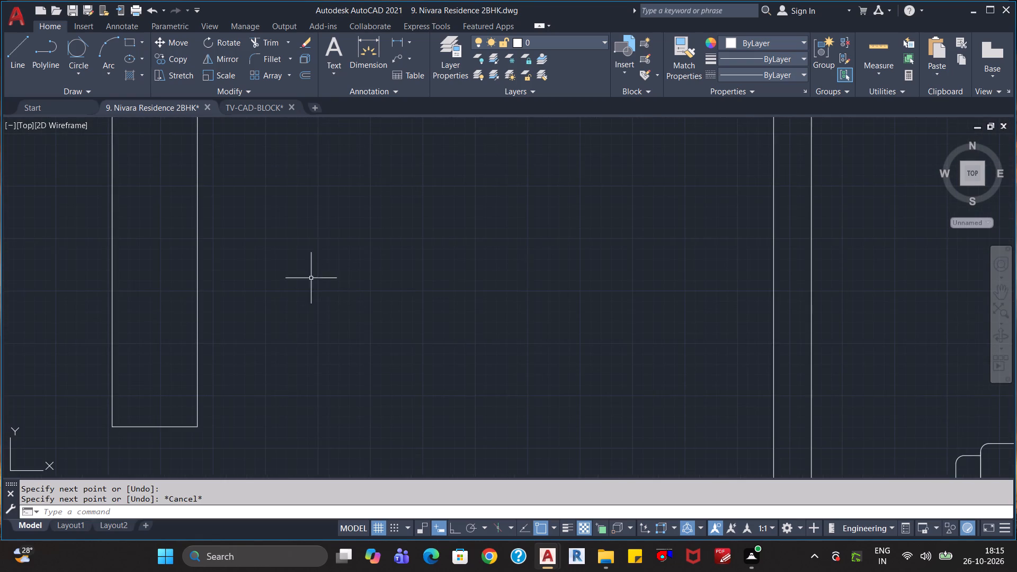
{"action": "middle_click_drag", "start_coordinate": [311, 267], "coordinate": [319, 360]}
{"action": "scroll", "coordinate": [314, 338], "scroll_direction": "down", "scroll_amount": 1}
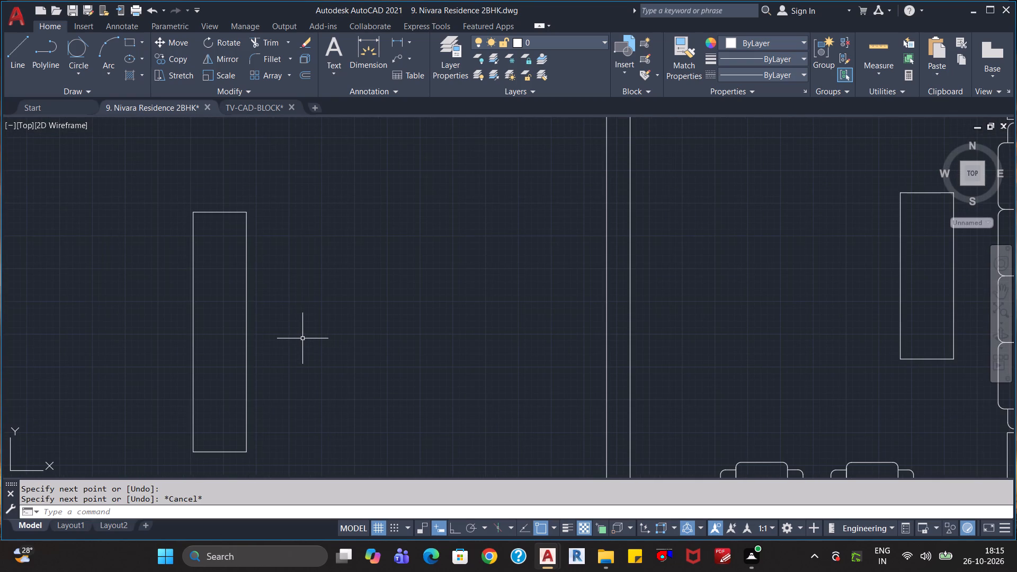
{"action": "key", "text": "o"}
{"action": "key", "text": "Return"}
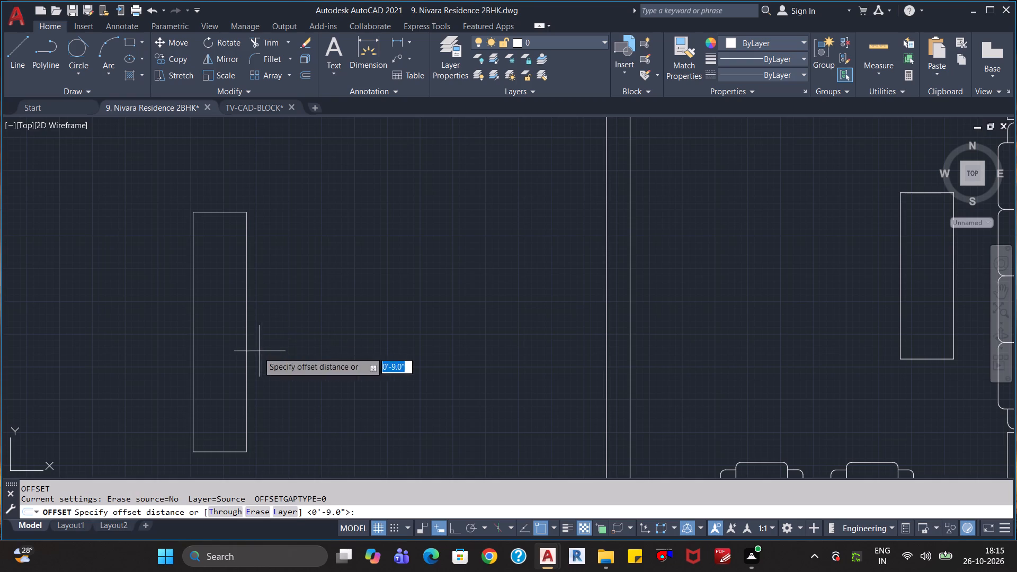
{"action": "key", "text": "t"}
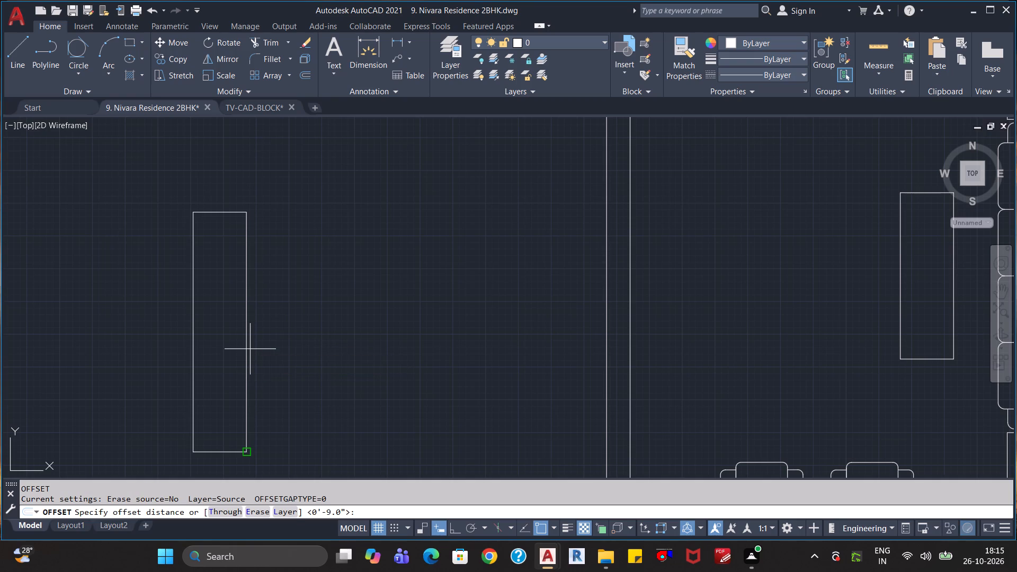
{"action": "key", "text": "Return"}
{"action": "left_click", "coordinate": [247, 344]}
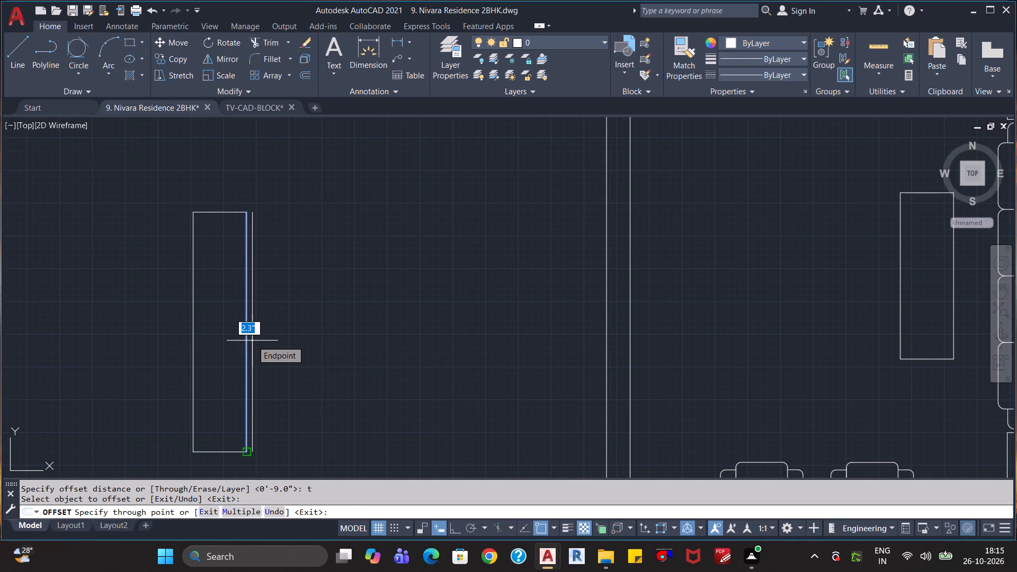
{"action": "scroll", "coordinate": [252, 341], "scroll_direction": "up", "scroll_amount": 2}
{"action": "left_click", "coordinate": [252, 341]}
{"action": "scroll", "coordinate": [259, 351], "scroll_direction": "down", "scroll_amount": 2}
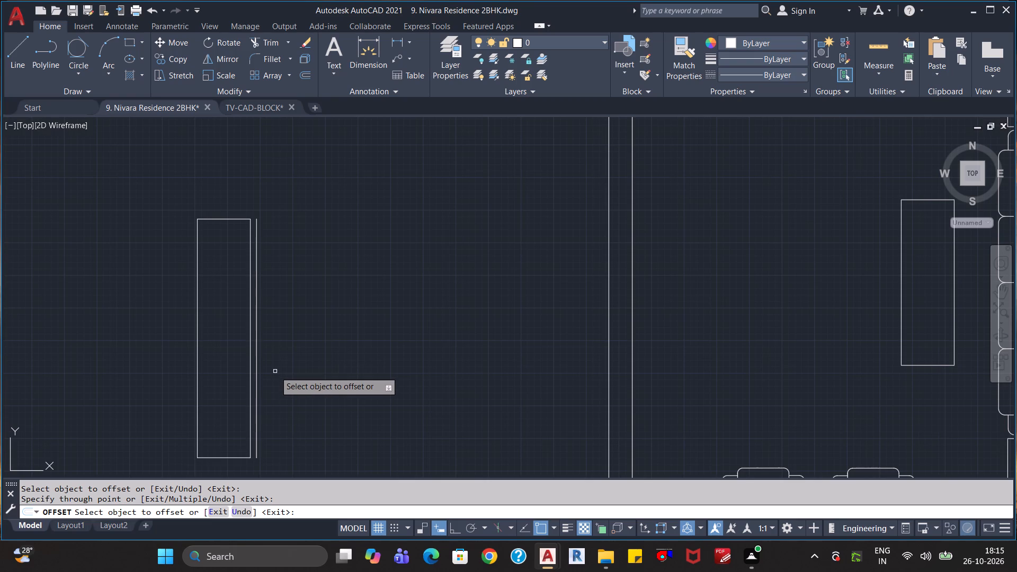
{"action": "scroll", "coordinate": [275, 371], "scroll_direction": "up", "scroll_amount": 1}
{"action": "scroll", "coordinate": [282, 347], "scroll_direction": "down", "scroll_amount": 1}
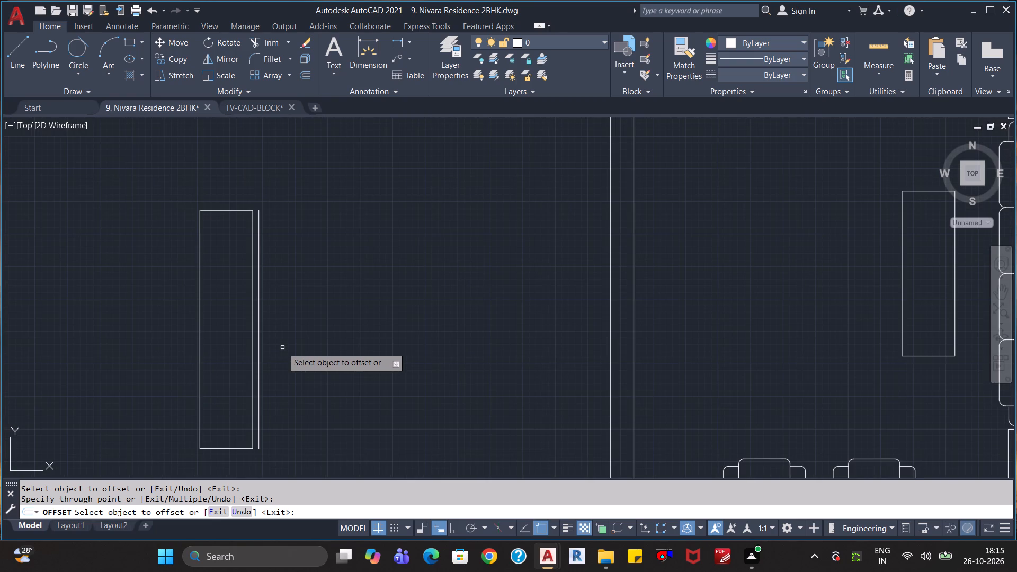
{"action": "middle_click_drag", "start_coordinate": [282, 347], "coordinate": [296, 296]}
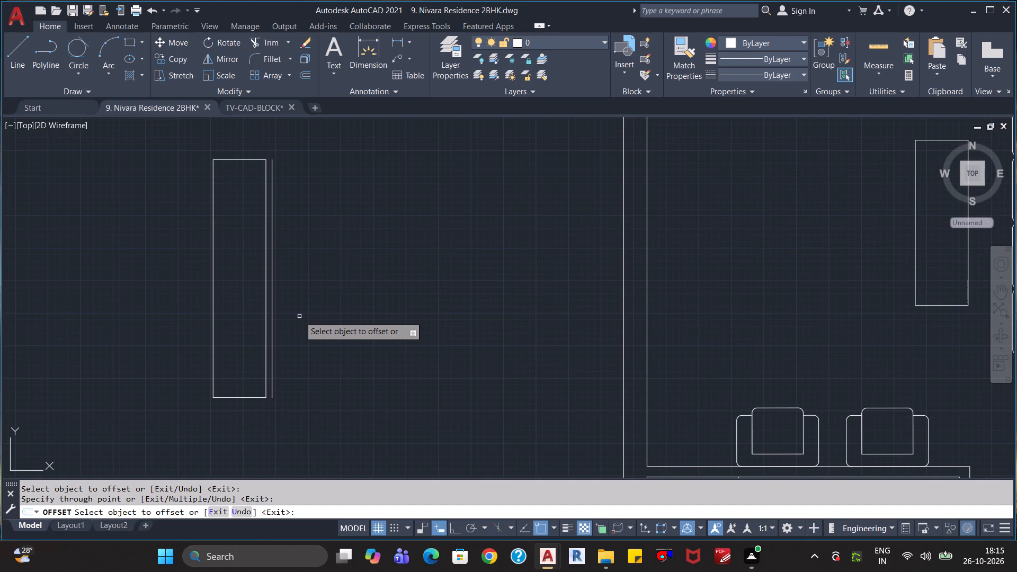
{"action": "scroll", "coordinate": [308, 350], "scroll_direction": "up", "scroll_amount": 1}
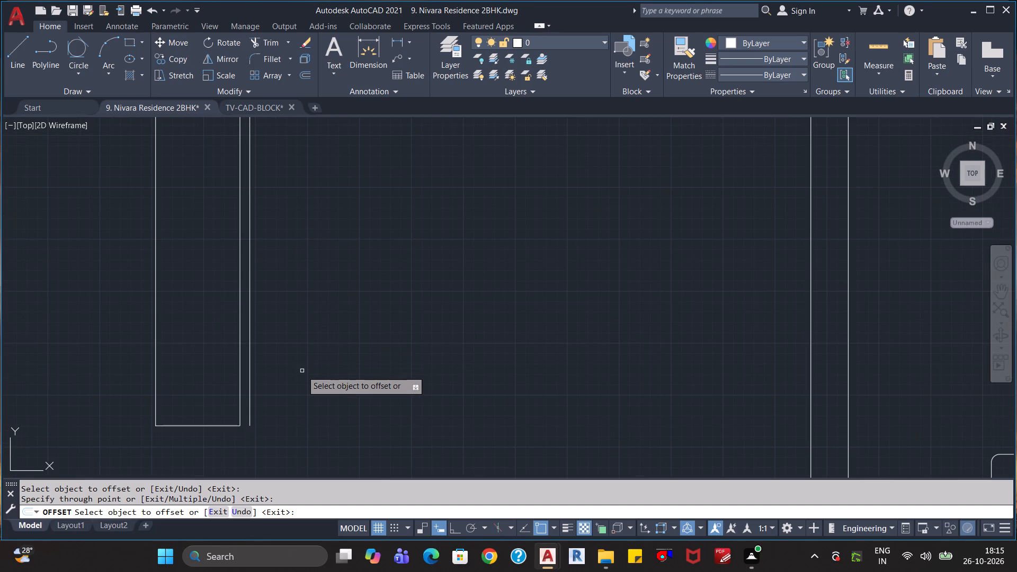
{"action": "key", "text": "Escape"}
{"action": "key", "text": "Escape"}
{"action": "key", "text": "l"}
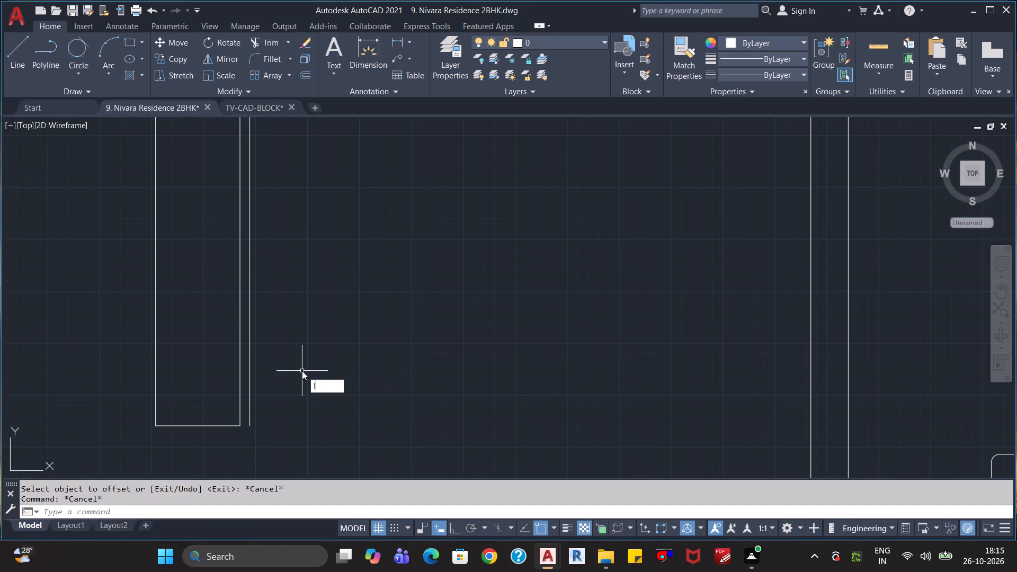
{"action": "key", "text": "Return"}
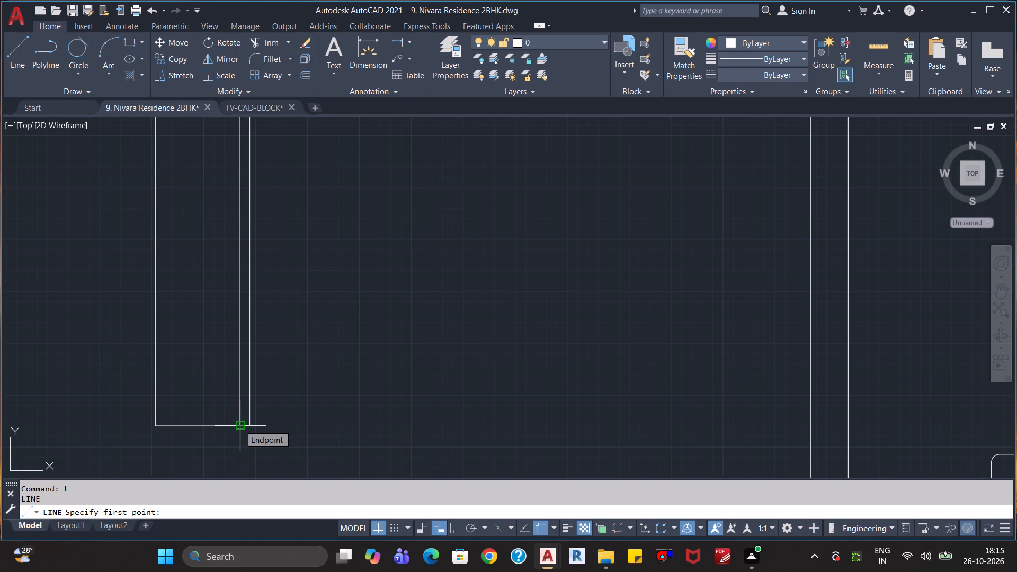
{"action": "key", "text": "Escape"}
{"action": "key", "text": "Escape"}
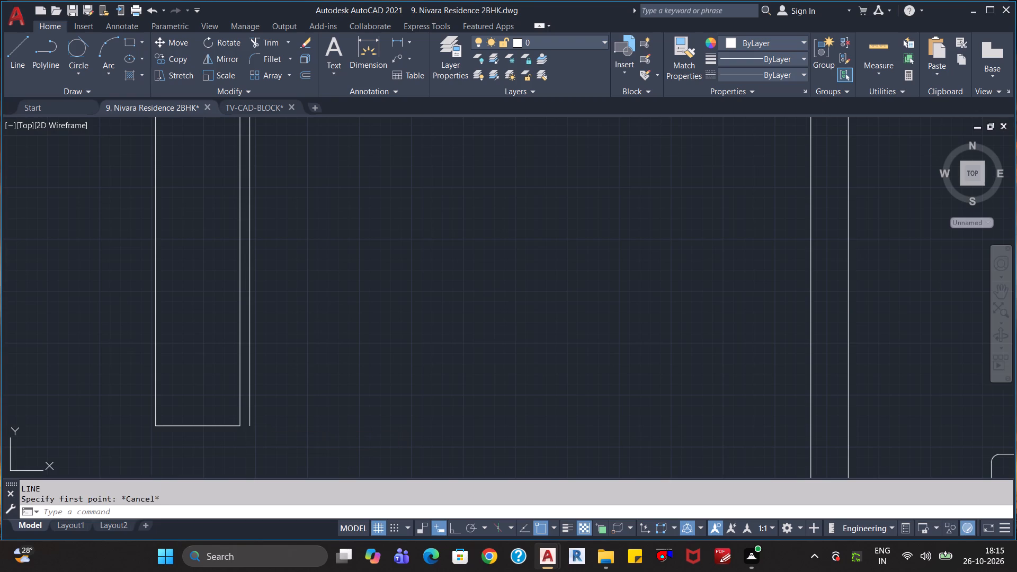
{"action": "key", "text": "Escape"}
Draw a horizontal line about 1'-6" long just above the rectangle's bottom edge, crossing its east side and the offset line.
{"action": "key", "text": "l"}
{"action": "key", "text": "Return"}
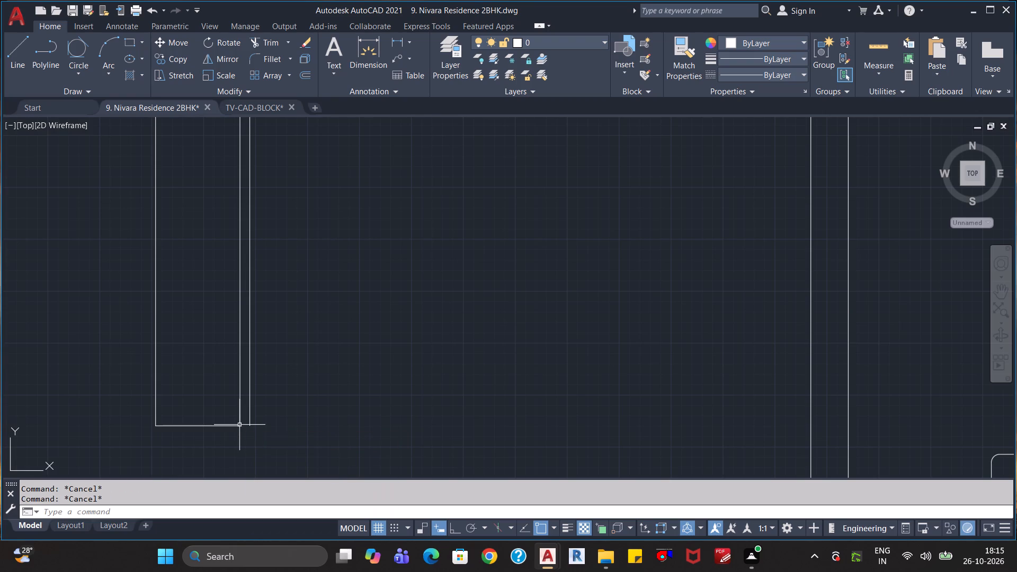
{"action": "left_click", "coordinate": [230, 413]}
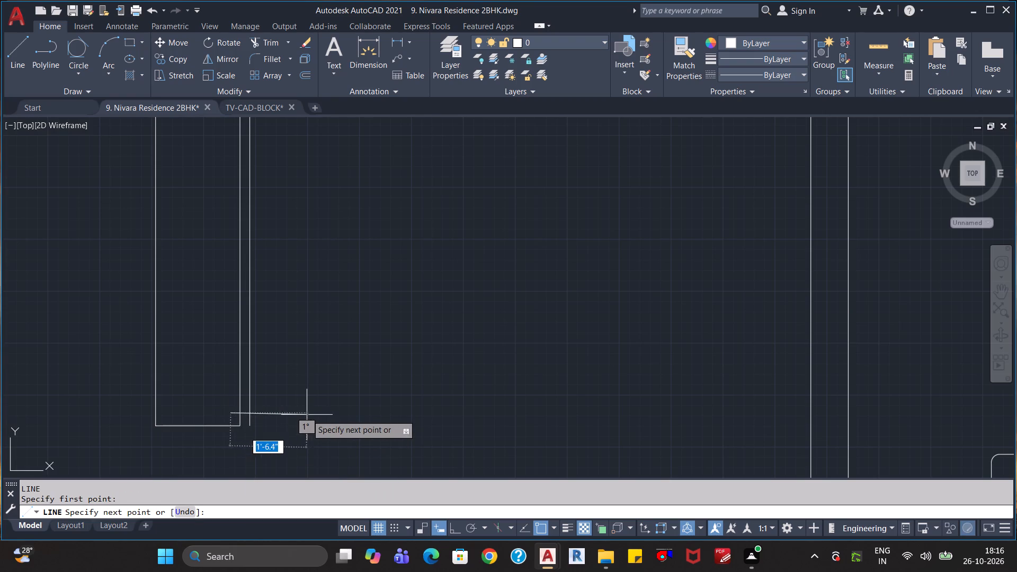
{"action": "left_click", "coordinate": [308, 413]}
{"action": "key", "text": "Escape"}
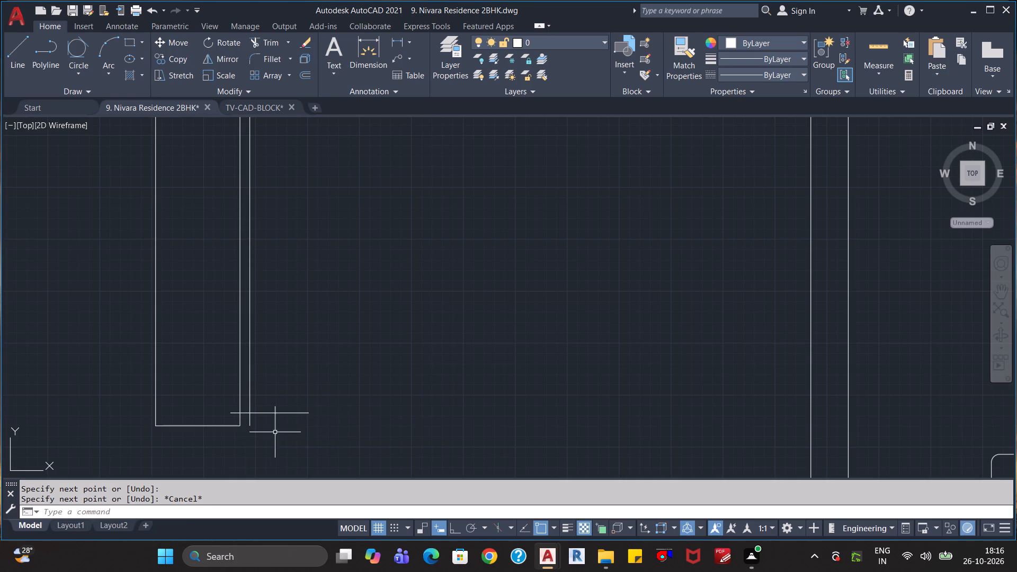
Measure the distance from the rectangle's lower east corner up to the short horizontal line with a temporary dimension.
{"action": "scroll", "coordinate": [275, 432], "scroll_direction": "up", "scroll_amount": 3}
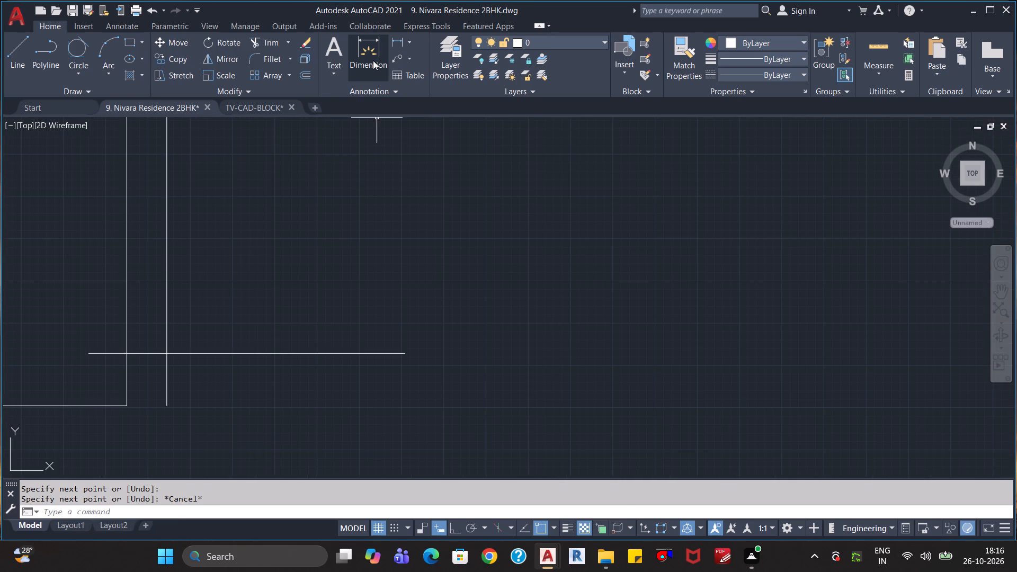
{"action": "left_click", "coordinate": [373, 60]}
{"action": "left_click", "coordinate": [125, 406]}
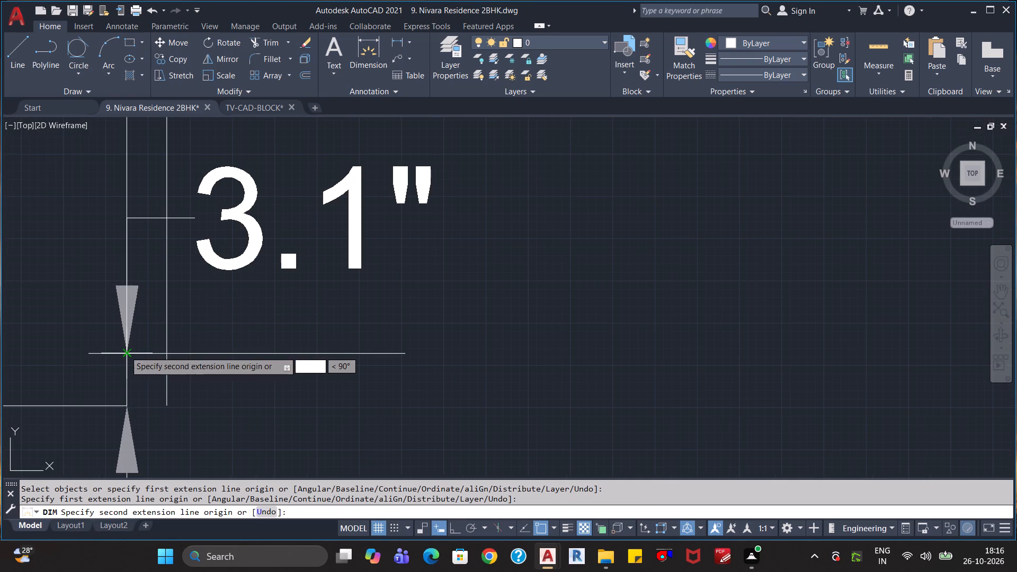
{"action": "key", "text": "Escape"}
{"action": "scroll", "coordinate": [195, 360], "scroll_direction": "down", "scroll_amount": 3}
{"action": "middle_click_drag", "start_coordinate": [297, 264], "coordinate": [320, 409]}
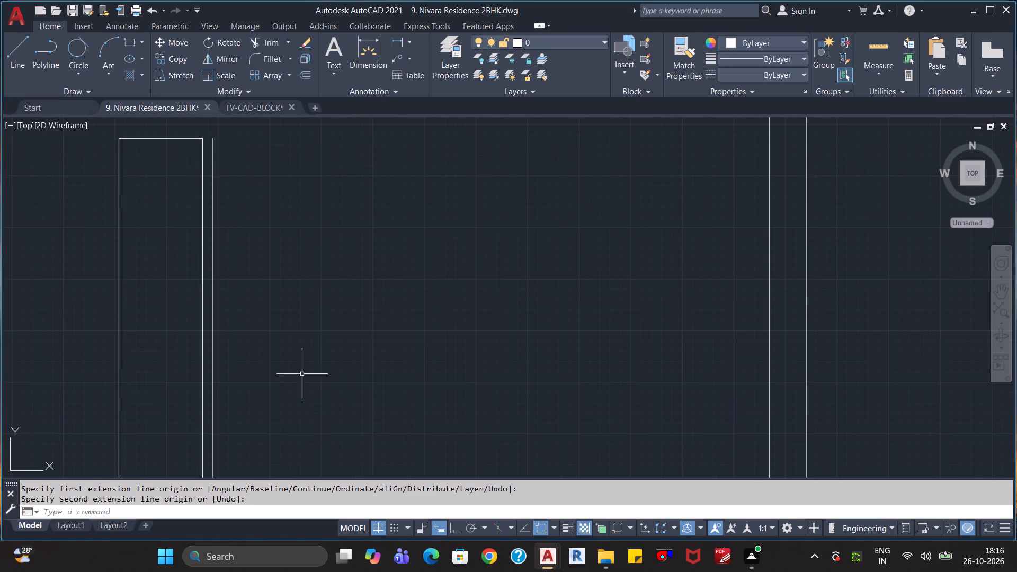
{"action": "key", "text": "Escape"}
{"action": "key", "text": "Escape"}
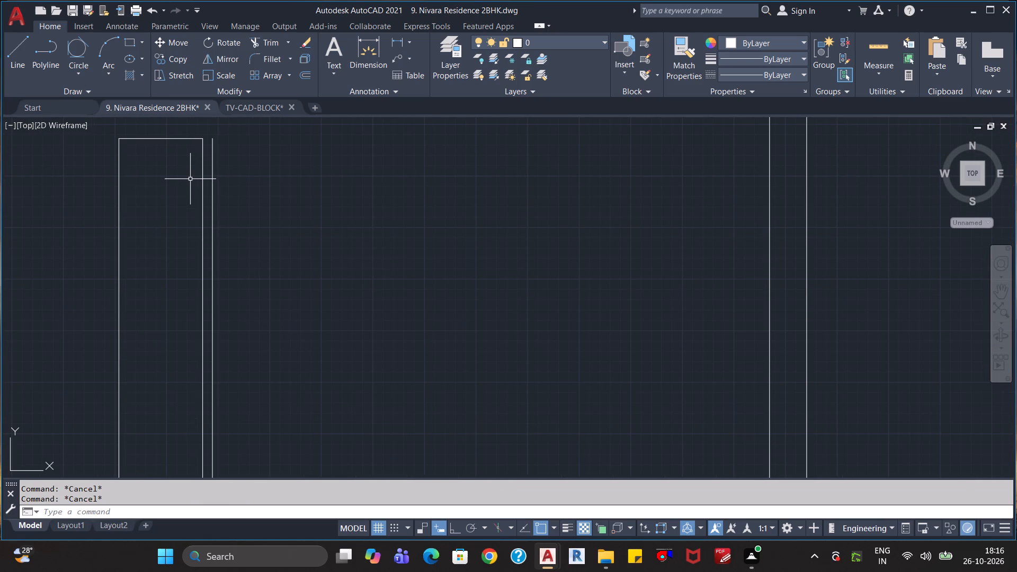
Offset the rectangle's top edge 3.1" downward into the rectangle.
{"action": "key", "text": "o"}
{"action": "key", "text": "Return"}
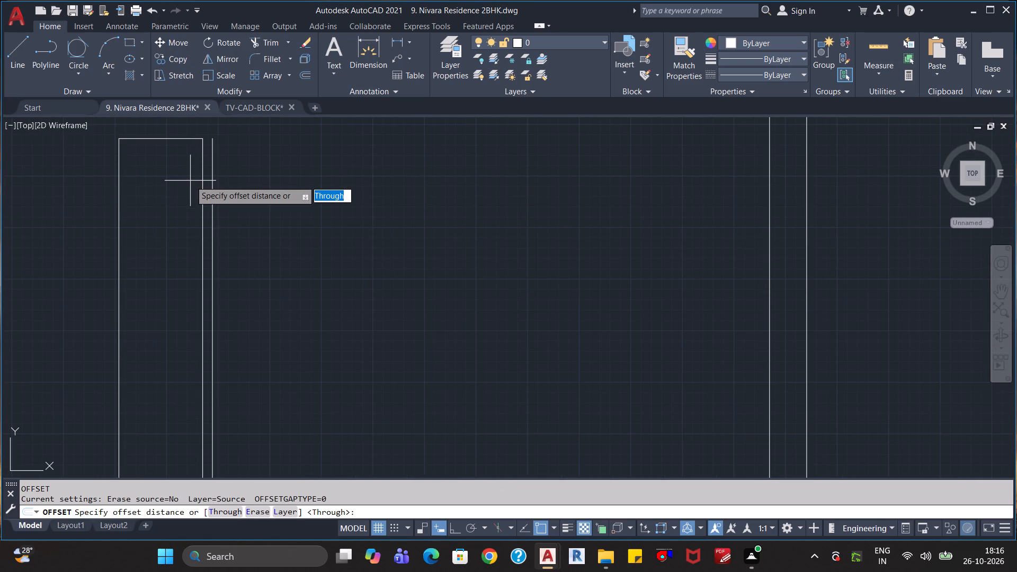
{"action": "key", "text": "Return"}
{"action": "left_click", "coordinate": [182, 138]}
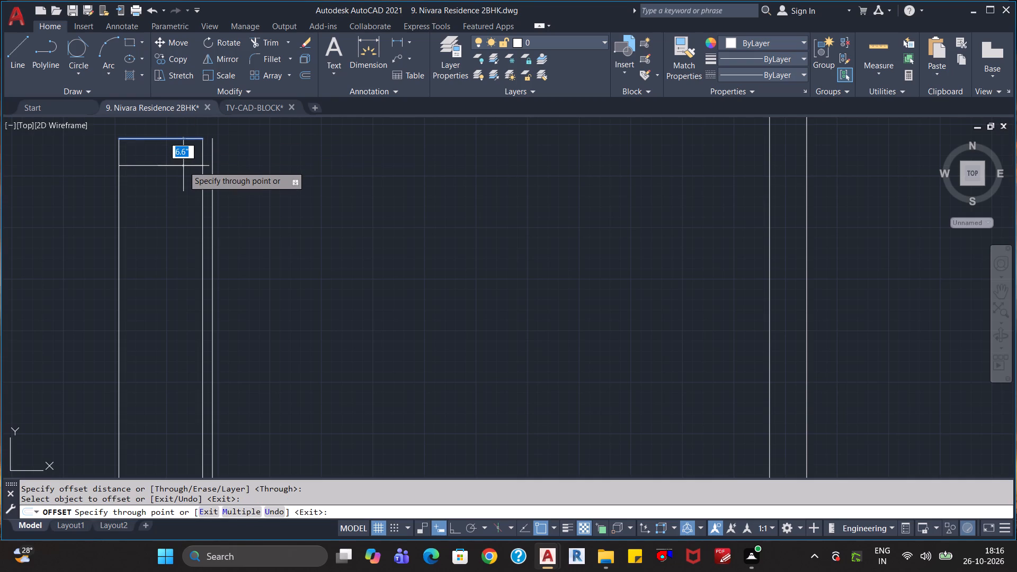
{"action": "type", "text": "3."}
{"action": "type", "text": "1\""}
{"action": "key", "text": "Return"}
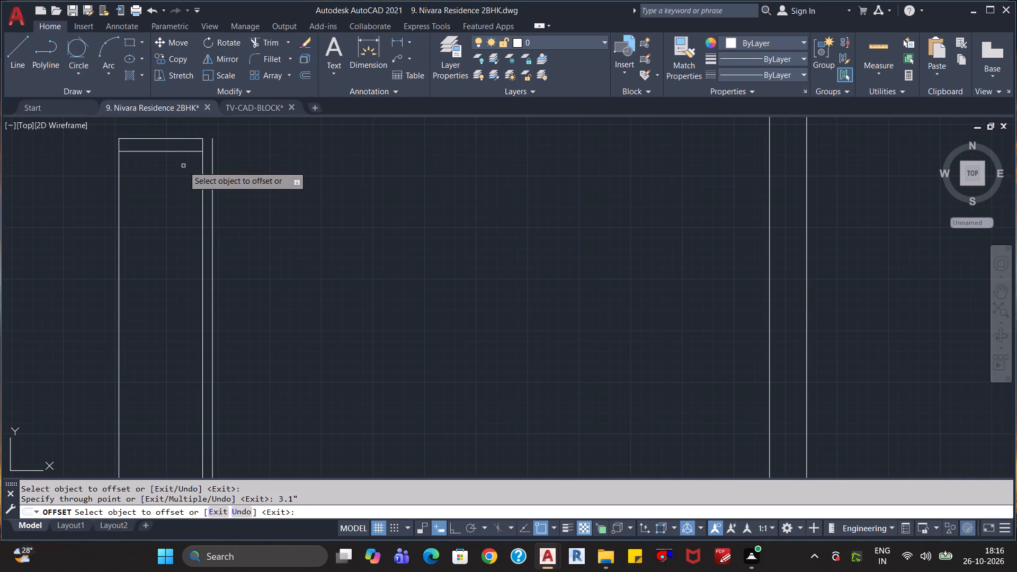
{"action": "key", "text": "Escape"}
{"action": "key", "text": "Escape"}
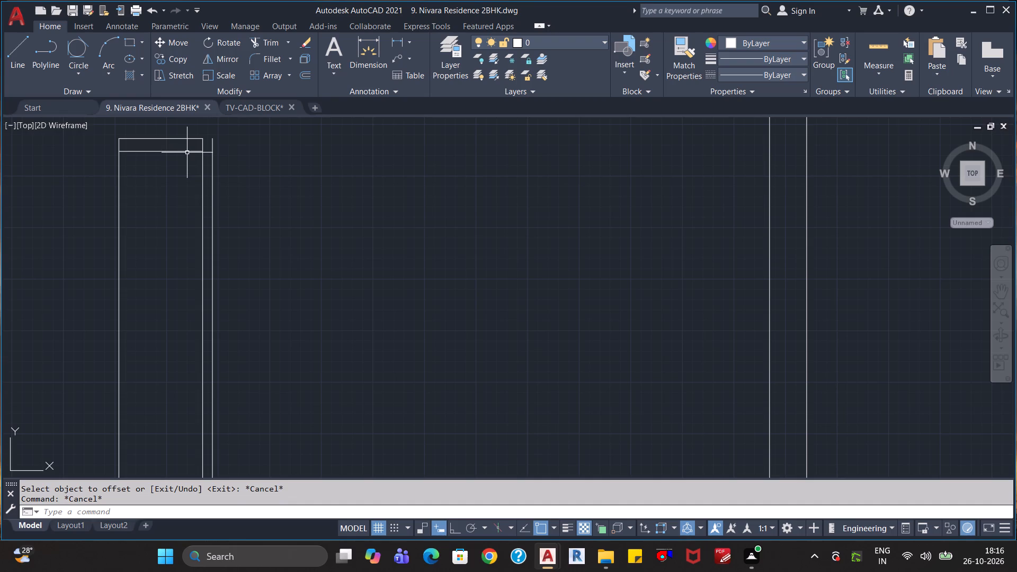
Stretch the east end of the offset top line horizontally beyond the outer offset line.
{"action": "left_click", "coordinate": [187, 153]}
{"action": "left_click", "coordinate": [205, 153]}
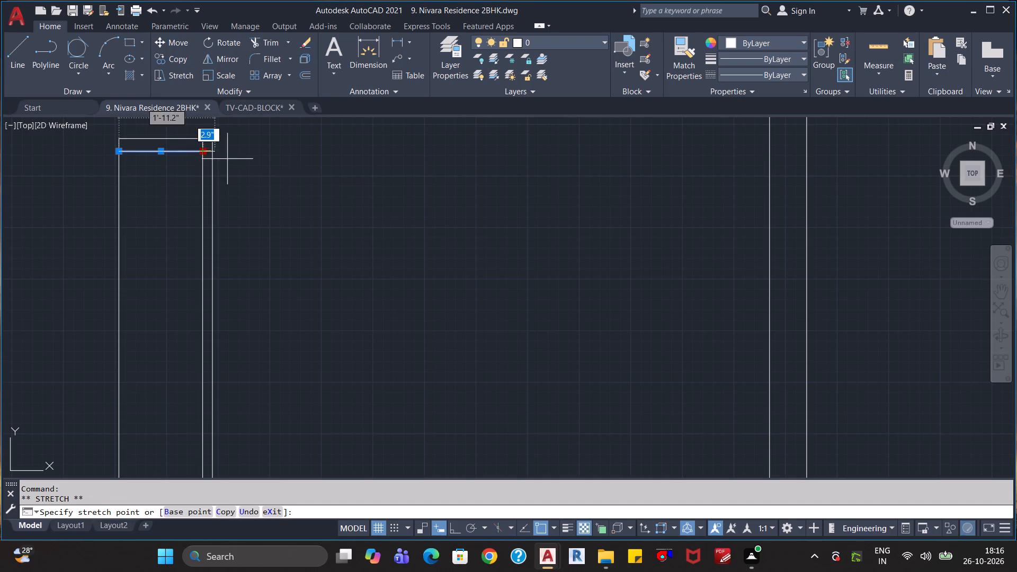
{"action": "left_click", "coordinate": [284, 154]}
{"action": "key", "text": "Escape"}
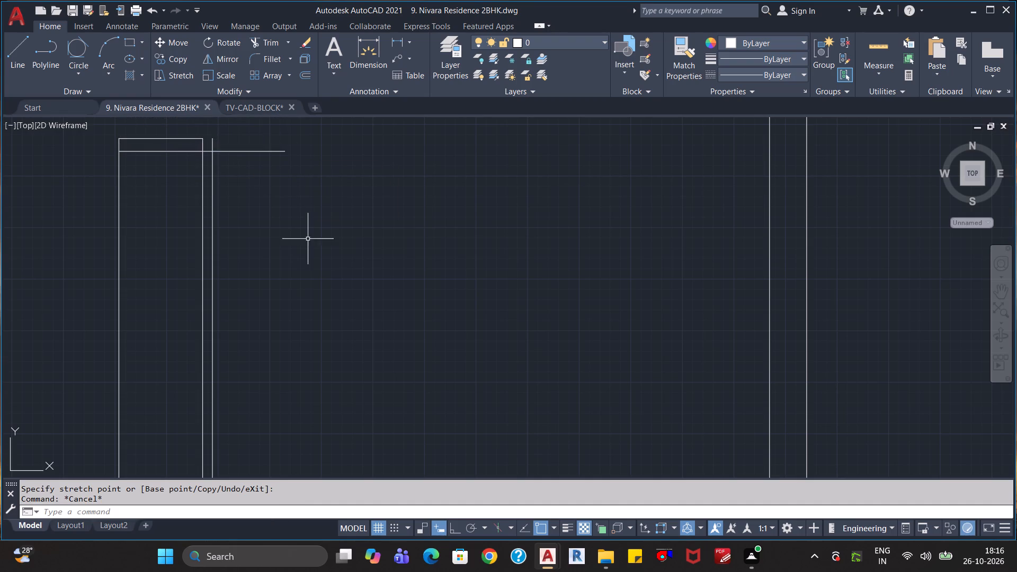
Trim the lower crossing so the short horizontal line and outer line form a clean corner against the rectangle's east side.
{"action": "scroll", "coordinate": [309, 252], "scroll_direction": "down", "scroll_amount": 2}
{"action": "middle_click_drag", "start_coordinate": [320, 312], "coordinate": [311, 278]}
{"action": "scroll", "coordinate": [279, 305], "scroll_direction": "up", "scroll_amount": 1}
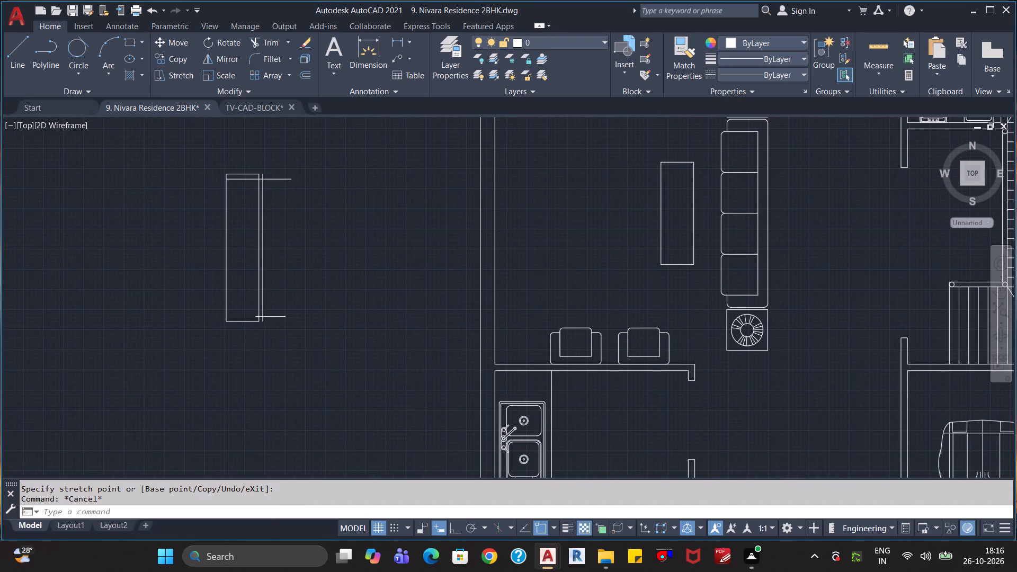
{"action": "scroll", "coordinate": [279, 305], "scroll_direction": "up", "scroll_amount": 2}
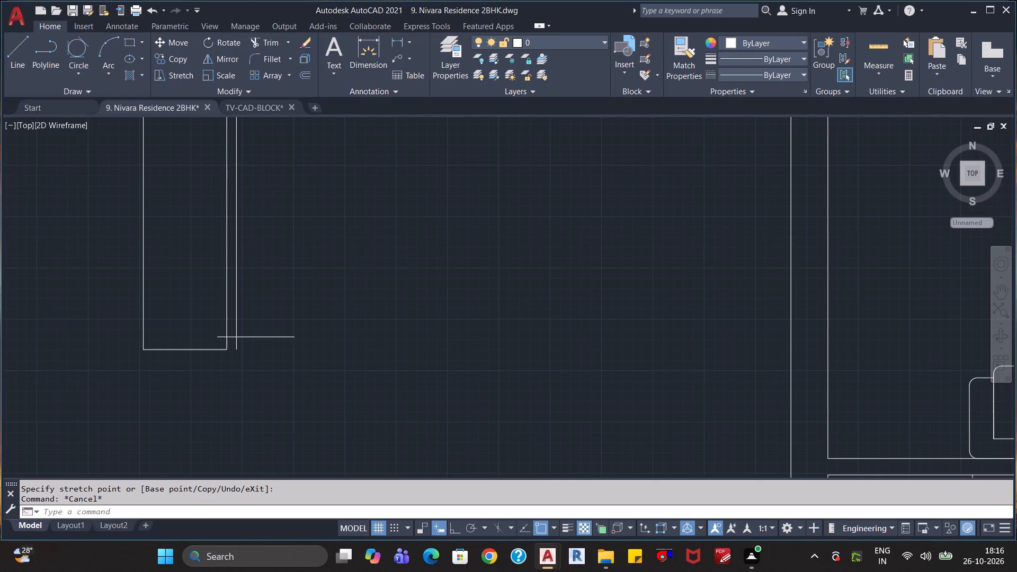
{"action": "type", "text": "tr"}
{"action": "key", "text": "Return"}
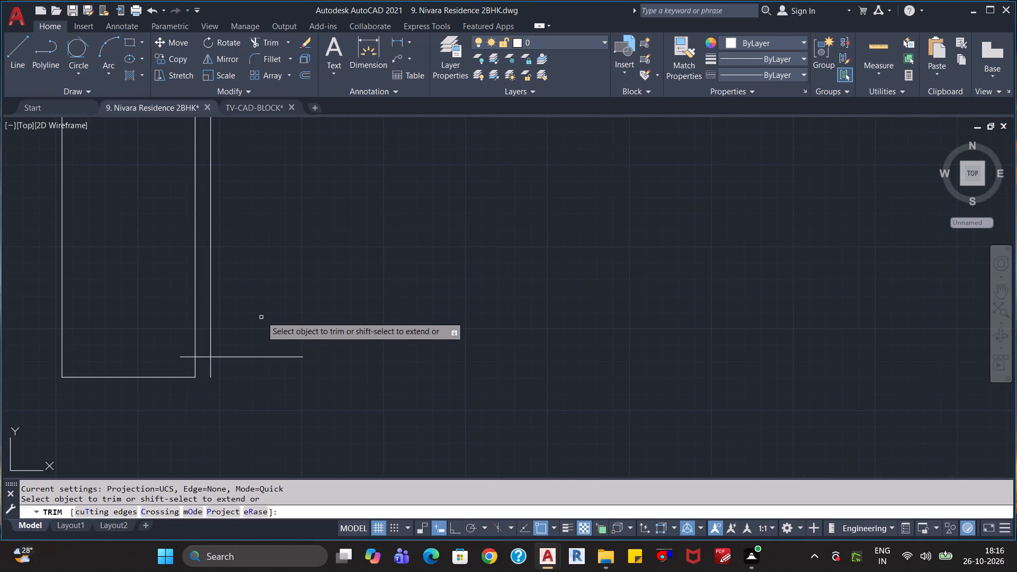
{"action": "left_click", "coordinate": [255, 345]}
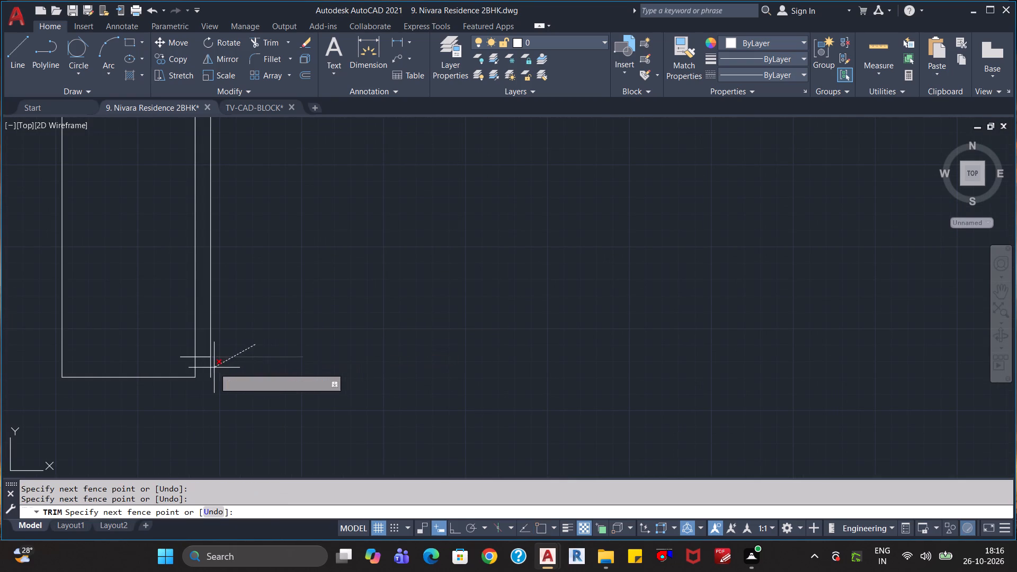
{"action": "left_click", "coordinate": [204, 373]}
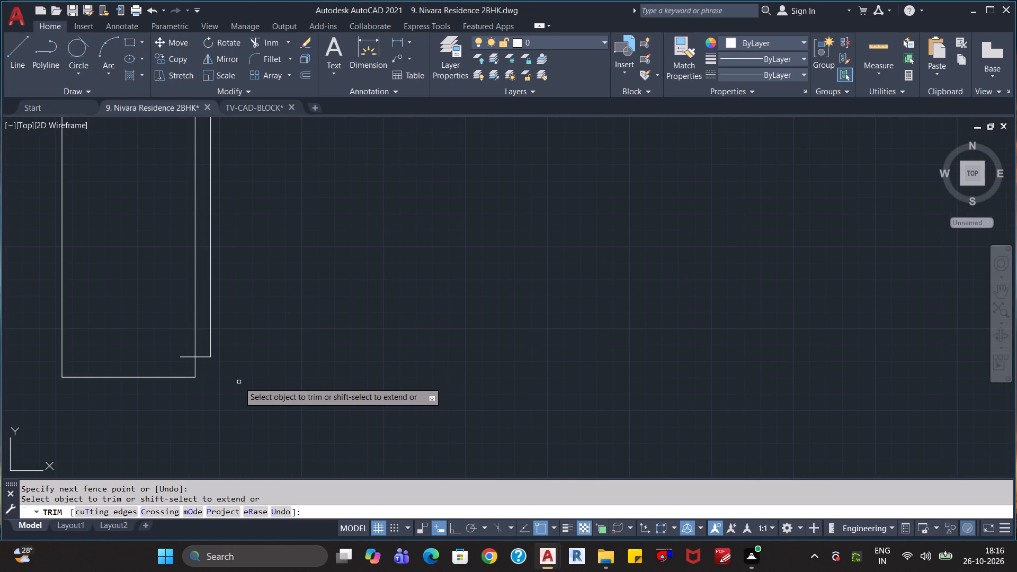
{"action": "left_click", "coordinate": [183, 358]}
Trim the upper crossing so the horizontal line only joins the rectangle's east side to the outer line's top end.
{"action": "scroll", "coordinate": [292, 318], "scroll_direction": "down", "scroll_amount": 1}
{"action": "middle_click_drag", "start_coordinate": [284, 263], "coordinate": [265, 405]}
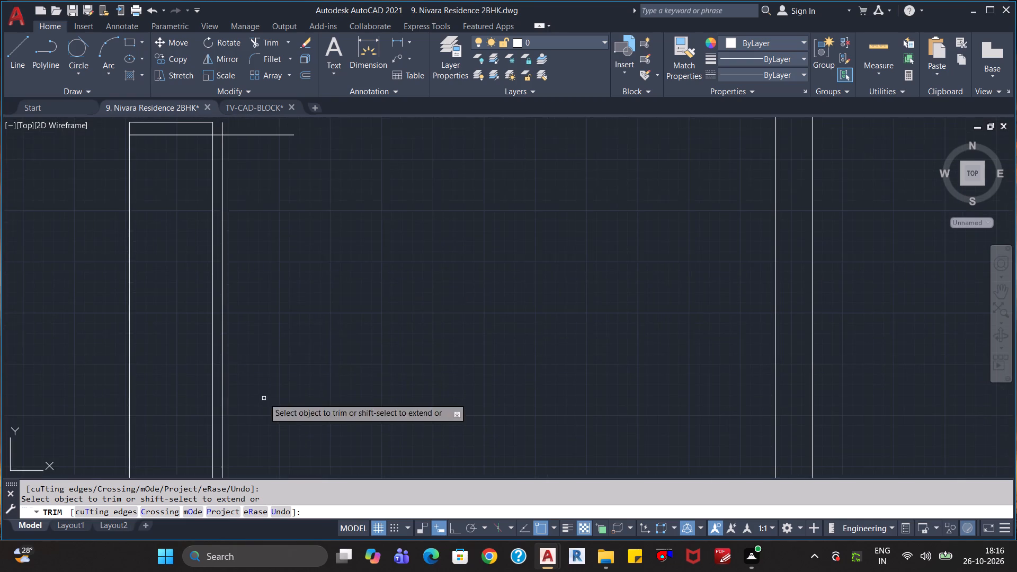
{"action": "middle_click_drag", "start_coordinate": [272, 228], "coordinate": [271, 358]}
{"action": "left_click", "coordinate": [222, 260]}
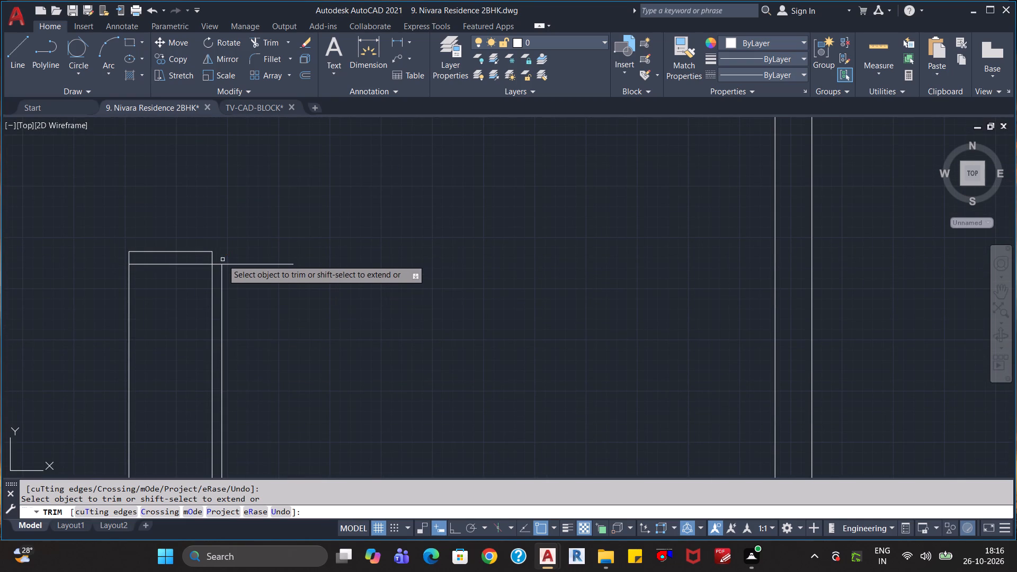
{"action": "left_click", "coordinate": [230, 264]}
{"action": "left_click", "coordinate": [195, 265]}
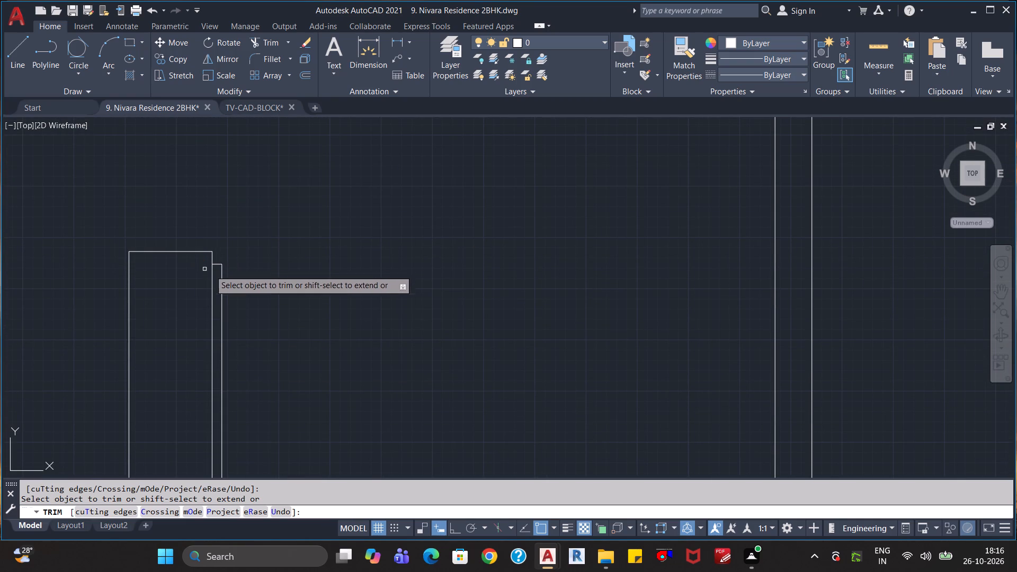
Trim away the short horizontal lines joining the rectangle's east side to the outer line at both ends.
{"action": "scroll", "coordinate": [293, 285], "scroll_direction": "down", "scroll_amount": 1}
{"action": "scroll", "coordinate": [275, 289], "scroll_direction": "up", "scroll_amount": 2}
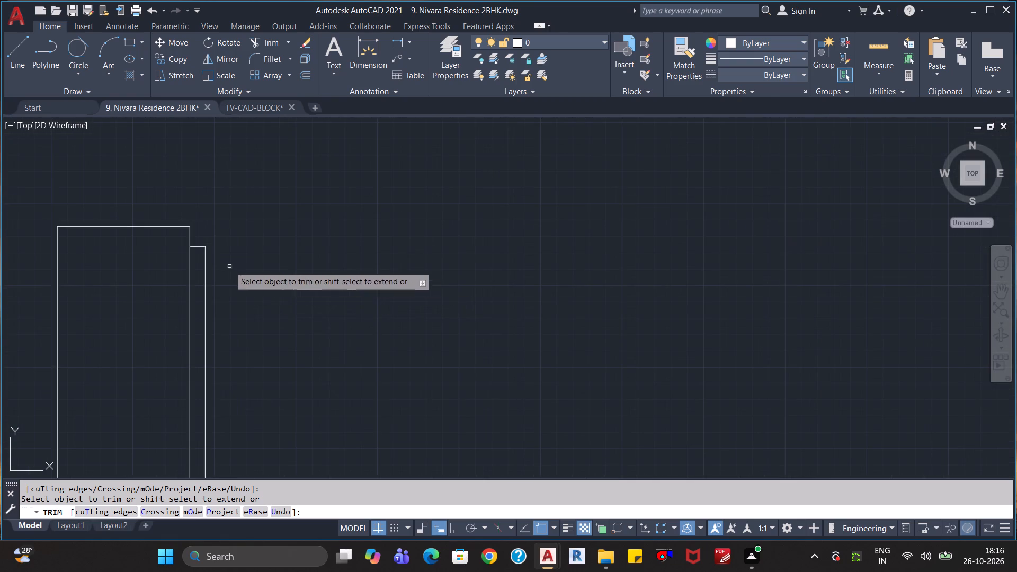
{"action": "left_click", "coordinate": [200, 248]}
{"action": "scroll", "coordinate": [291, 323], "scroll_direction": "down", "scroll_amount": 3}
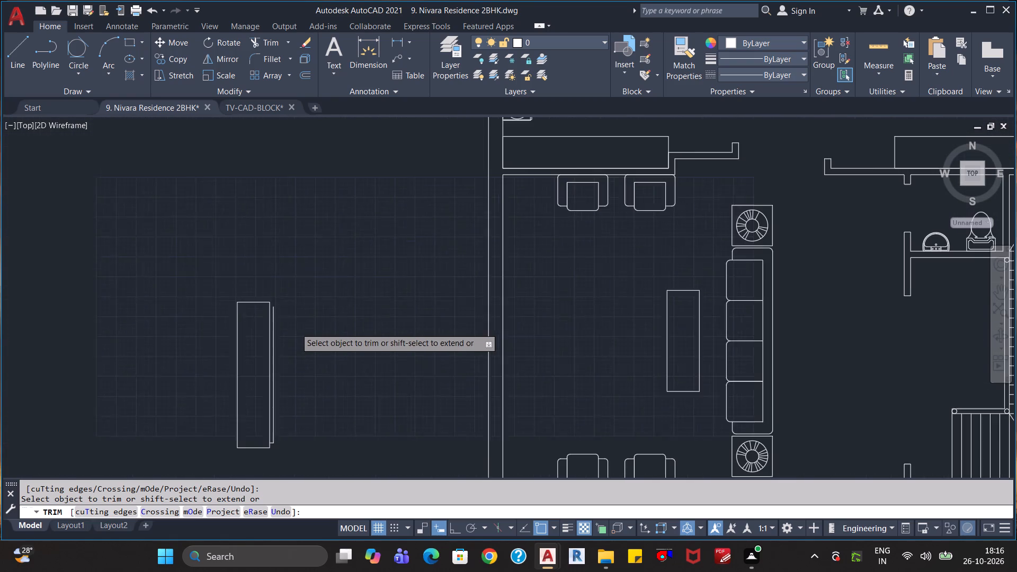
{"action": "middle_click_drag", "start_coordinate": [308, 353], "coordinate": [309, 266]}
{"action": "scroll", "coordinate": [281, 354], "scroll_direction": "up", "scroll_amount": 2}
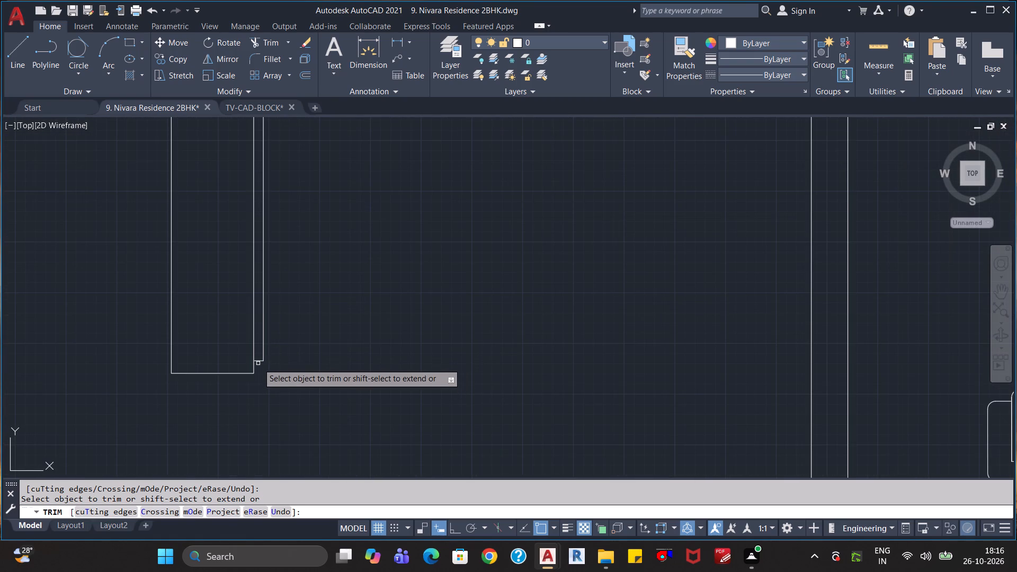
{"action": "left_click", "coordinate": [258, 362]}
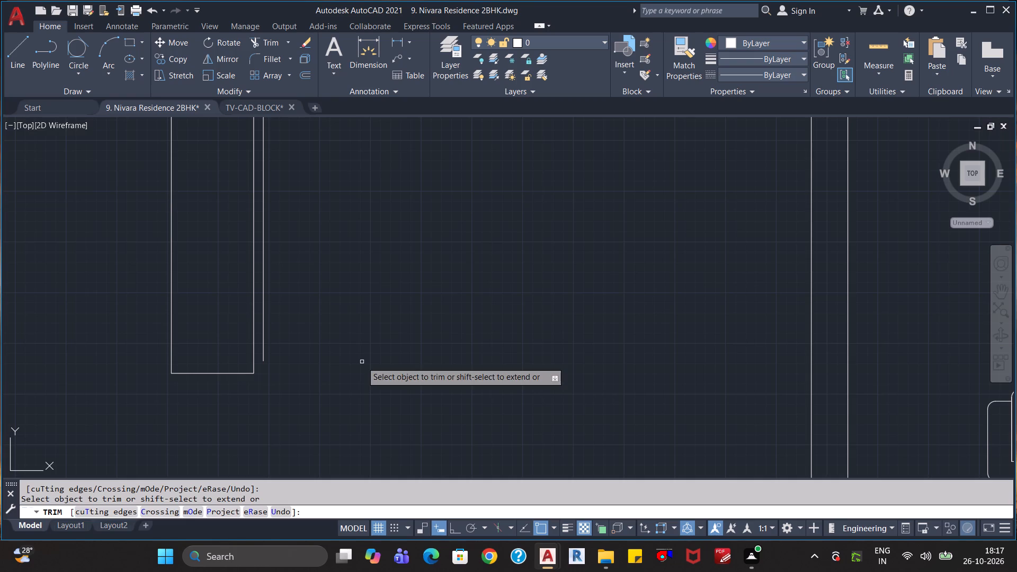
{"action": "key", "text": "Escape"}
{"action": "key", "text": "Escape"}
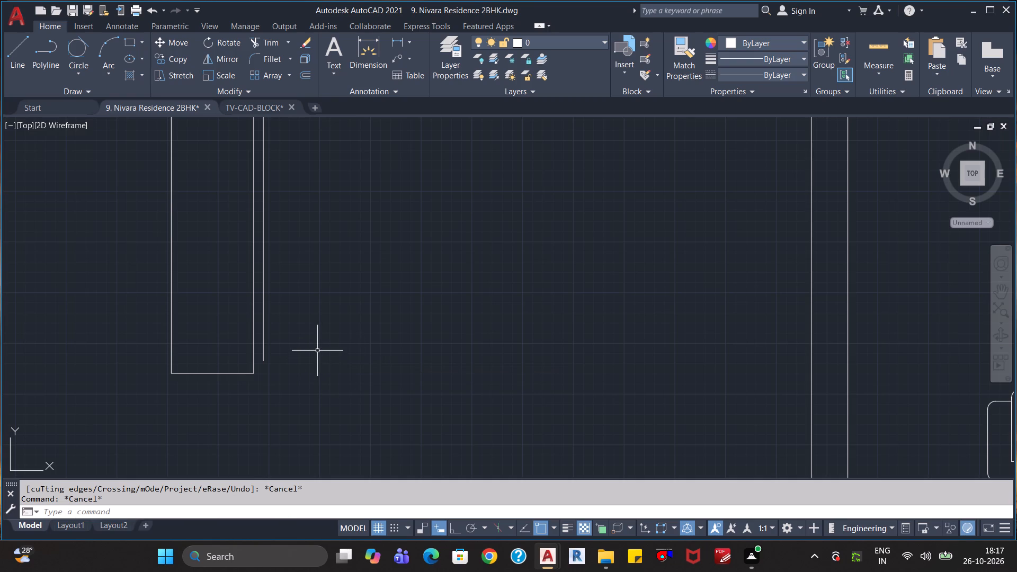
Draw a diagonal line about 3.9" long from the outer line's lower end to the rectangle's southeast corner.
{"action": "key", "text": "l"}
{"action": "key", "text": "Return"}
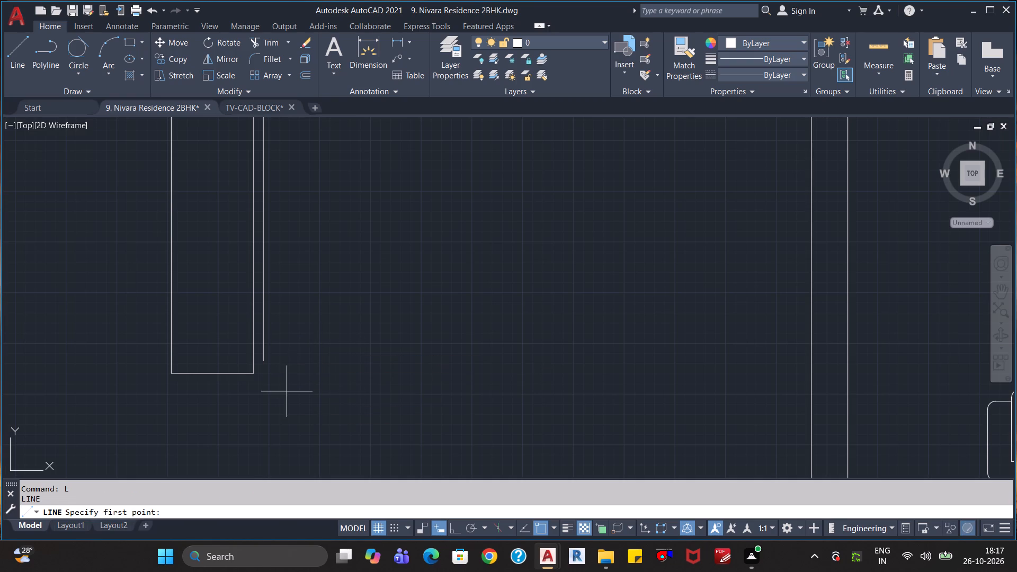
{"action": "left_click", "coordinate": [263, 363]}
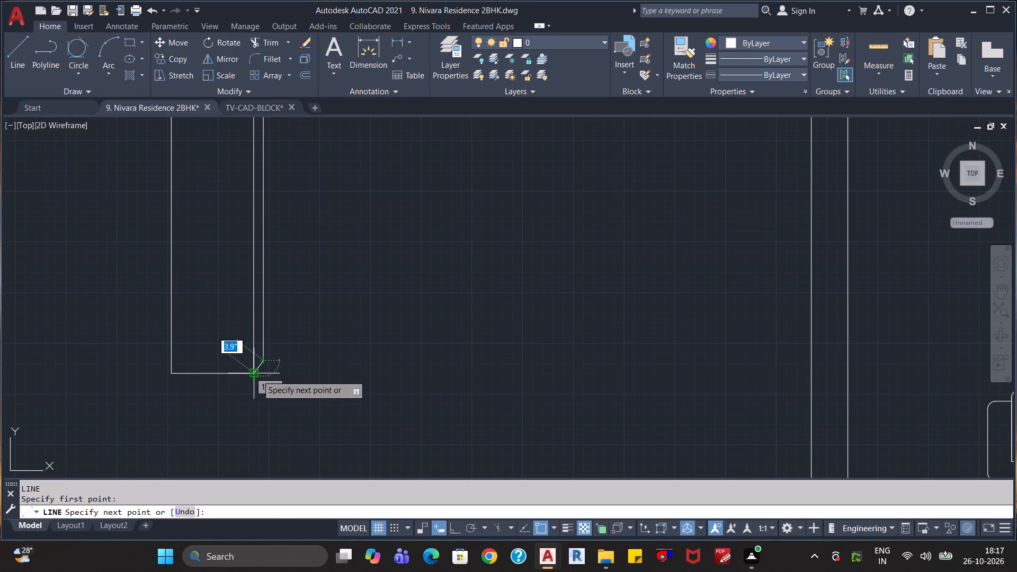
{"action": "left_click", "coordinate": [257, 375]}
{"action": "key", "text": "Escape"}
Draw a diagonal line from the outer line's upper end to the rectangle's northeast corner.
{"action": "scroll", "coordinate": [403, 378], "scroll_direction": "down", "scroll_amount": 1}
{"action": "middle_click_drag", "start_coordinate": [379, 296], "coordinate": [382, 421]}
{"action": "scroll", "coordinate": [334, 332], "scroll_direction": "up", "scroll_amount": 2}
{"action": "key", "text": "l"}
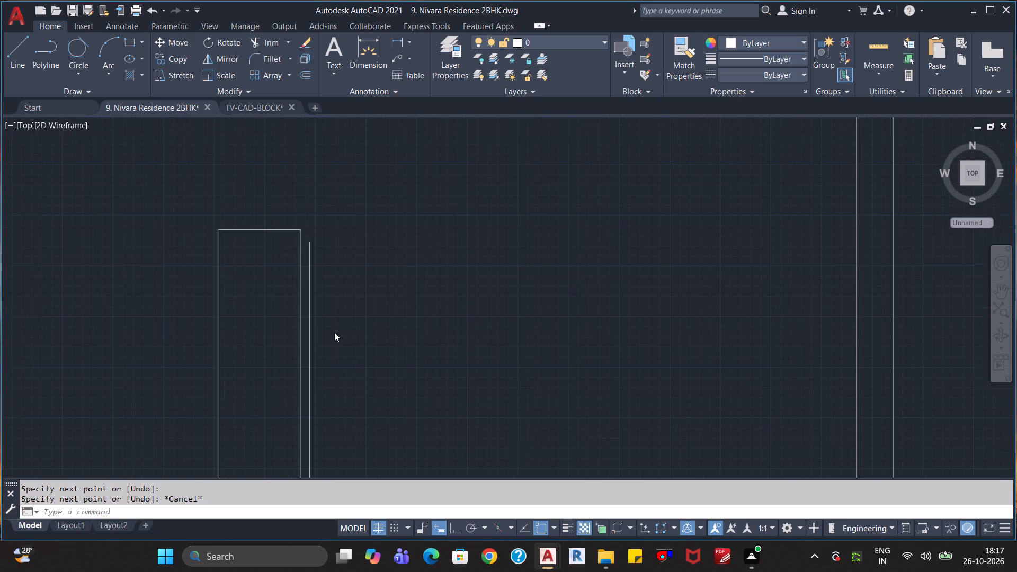
{"action": "key", "text": "Return"}
{"action": "left_click", "coordinate": [295, 192]}
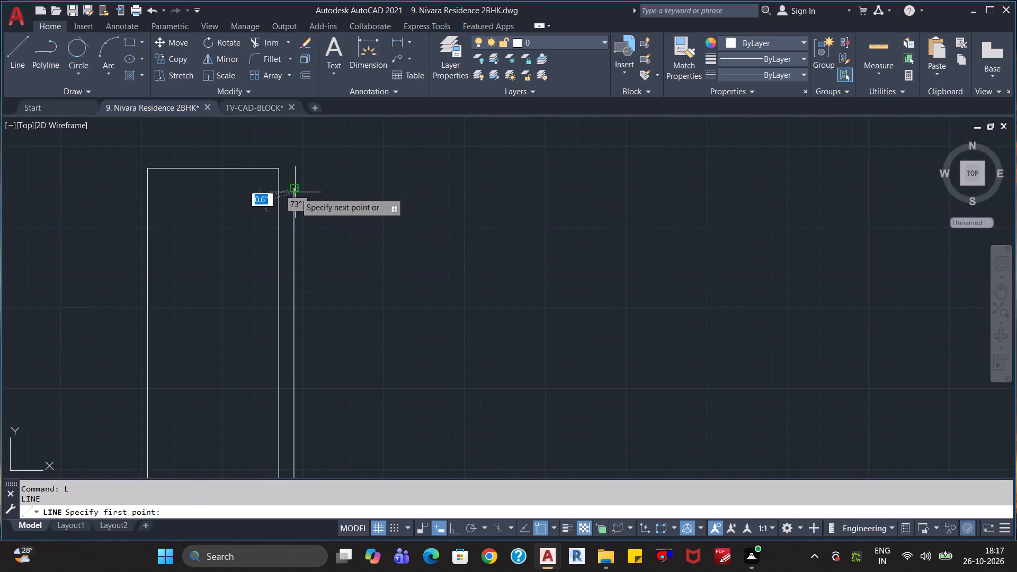
{"action": "left_click", "coordinate": [280, 171]}
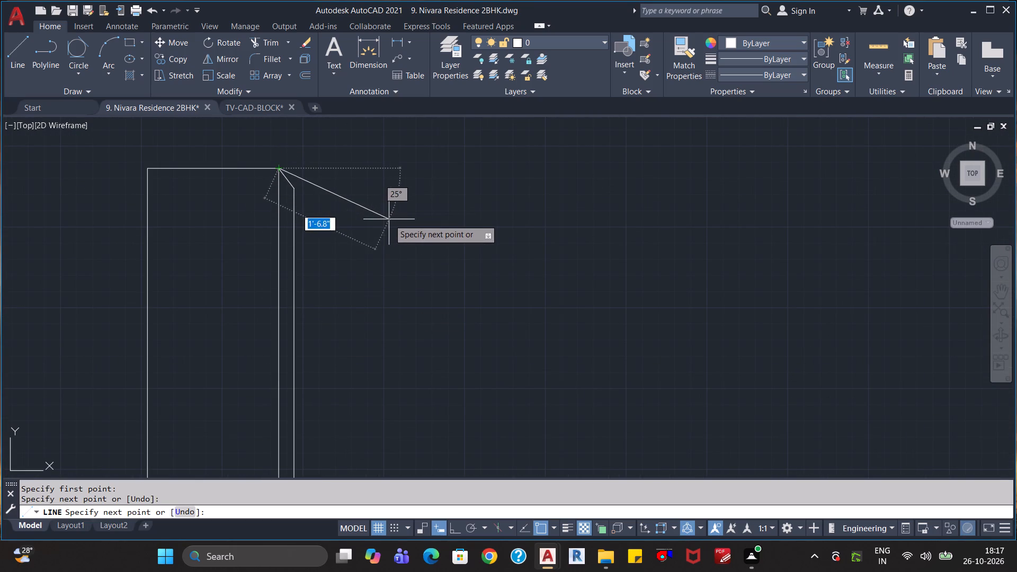
{"action": "key", "text": "Escape"}
Stretch the west end of the rectangle's top edge horizontally westward beyond its corner, with Ortho on.
{"action": "scroll", "coordinate": [313, 229], "scroll_direction": "up", "scroll_amount": 1}
{"action": "scroll", "coordinate": [313, 229], "scroll_direction": "down", "scroll_amount": 2}
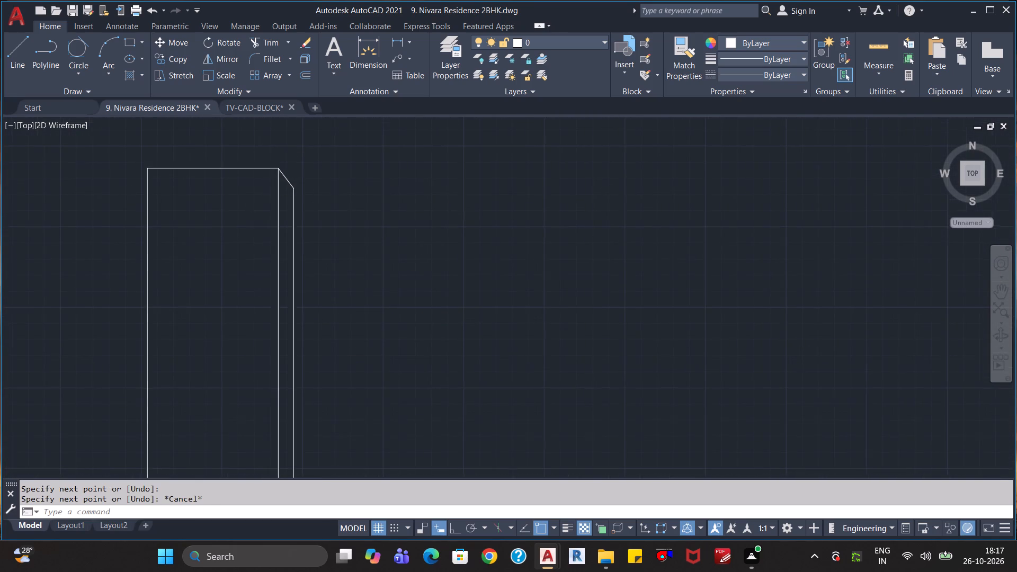
{"action": "scroll", "coordinate": [320, 246], "scroll_direction": "down", "scroll_amount": 2}
{"action": "scroll", "coordinate": [406, 354], "scroll_direction": "down", "scroll_amount": 1}
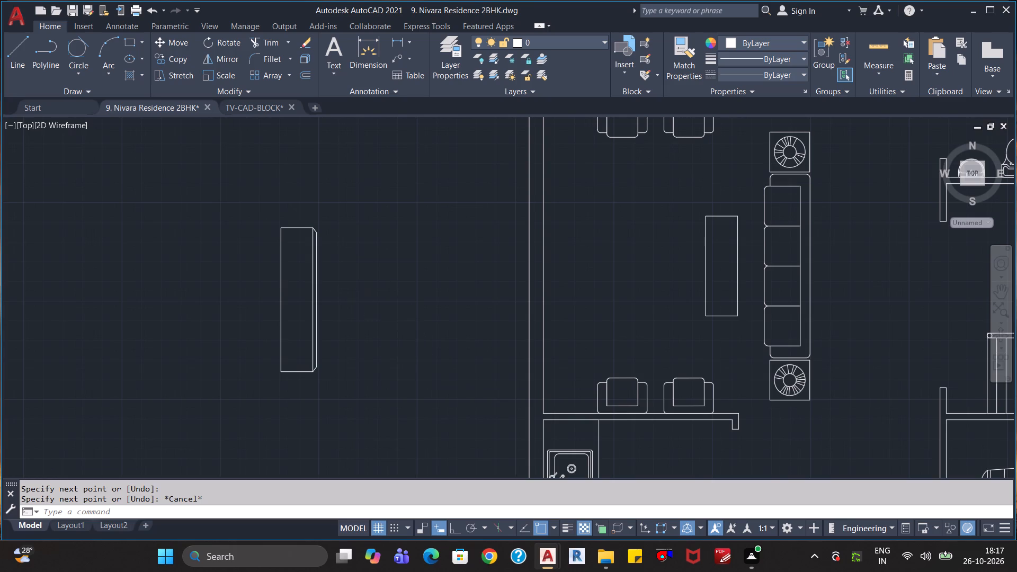
{"action": "scroll", "coordinate": [406, 354], "scroll_direction": "up", "scroll_amount": 1}
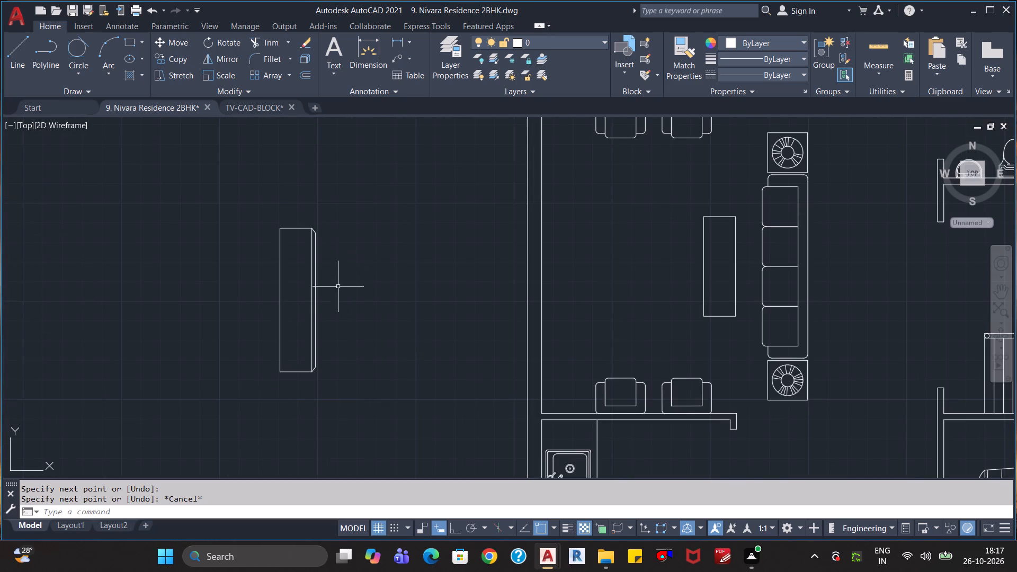
{"action": "key", "text": "Escape"}
{"action": "key", "text": "Escape"}
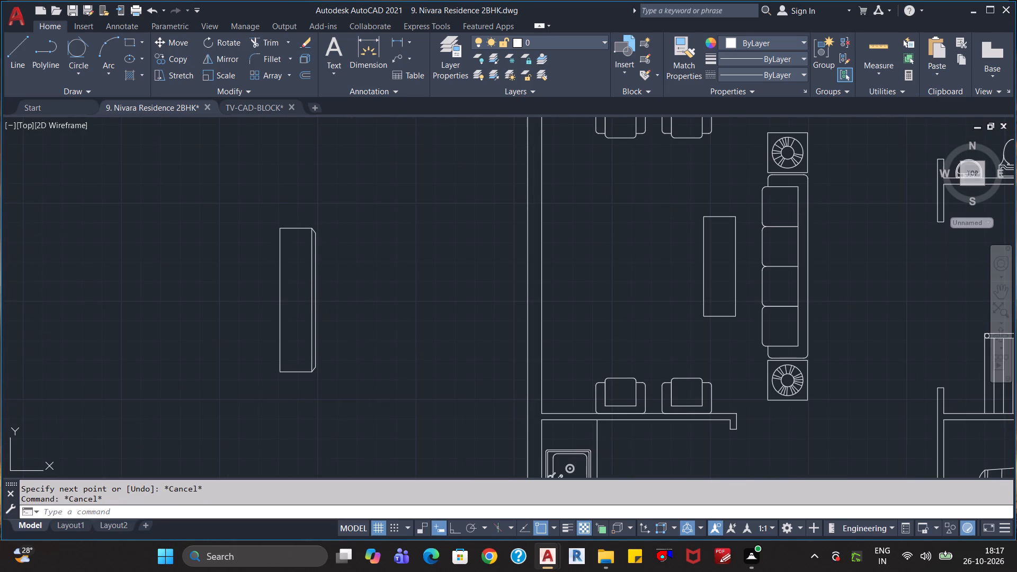
{"action": "left_click", "coordinate": [294, 228]}
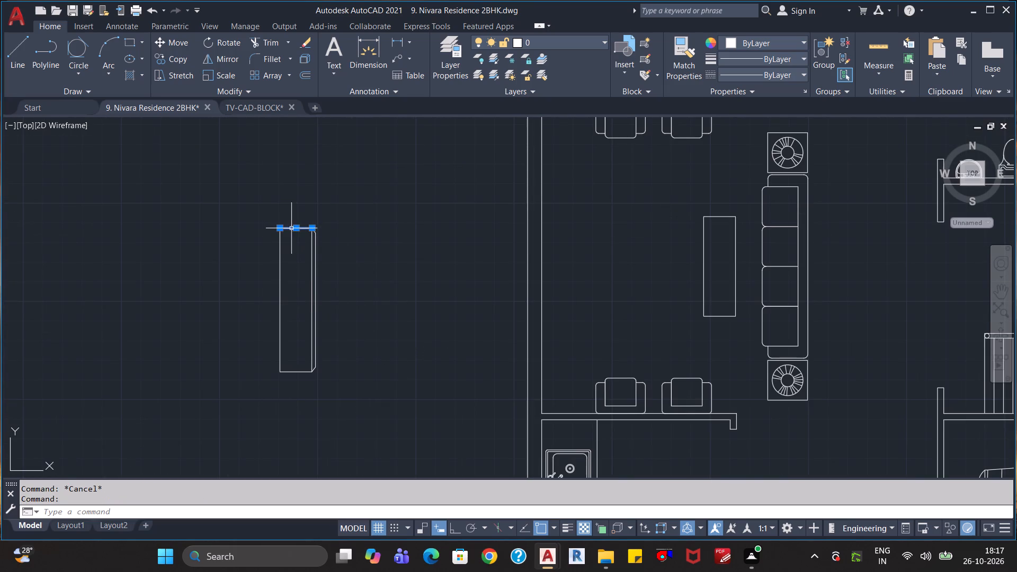
{"action": "left_click", "coordinate": [282, 227]}
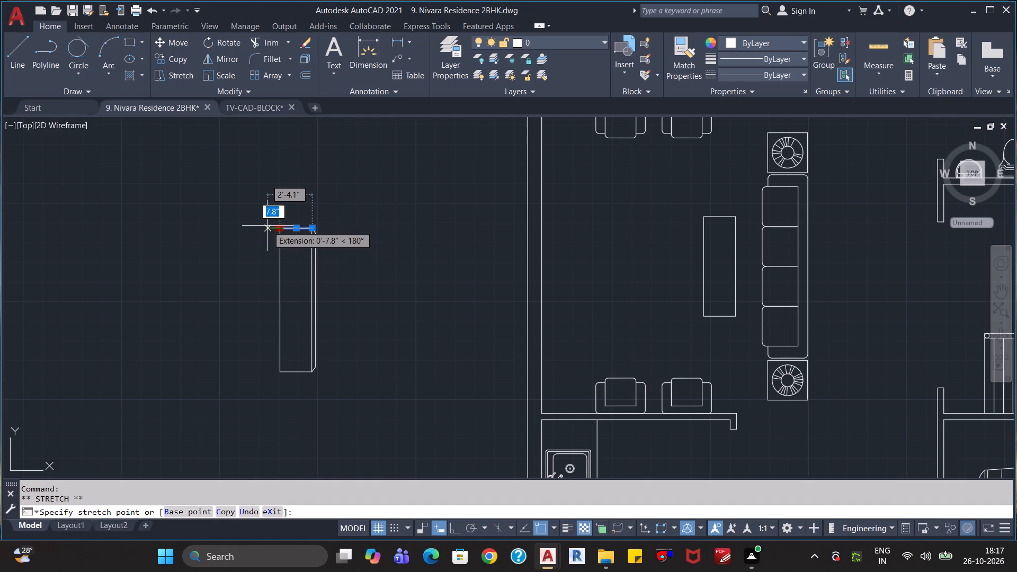
{"action": "key", "text": "F8"}
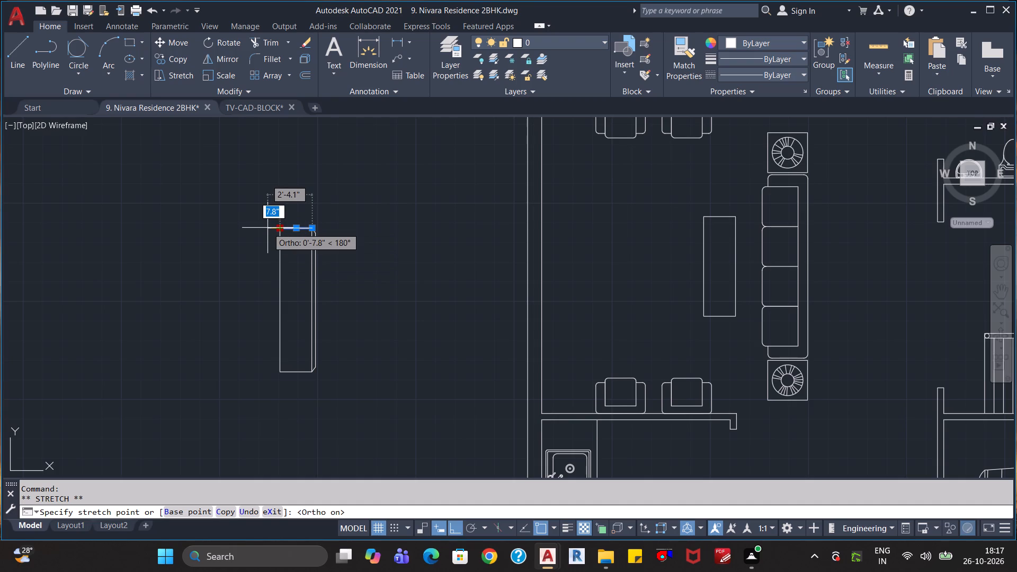
{"action": "scroll", "coordinate": [267, 228], "scroll_direction": "up", "scroll_amount": 2}
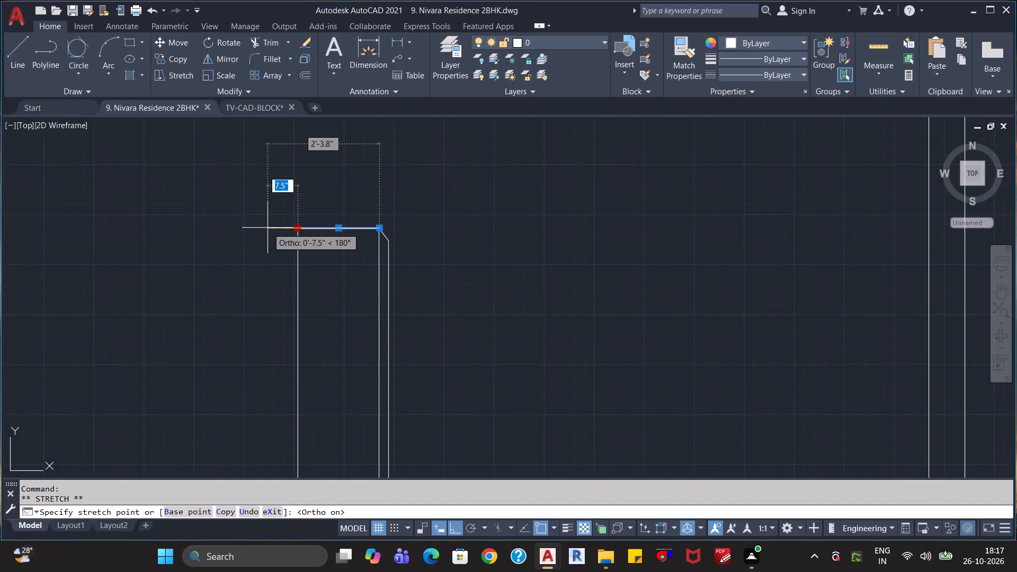
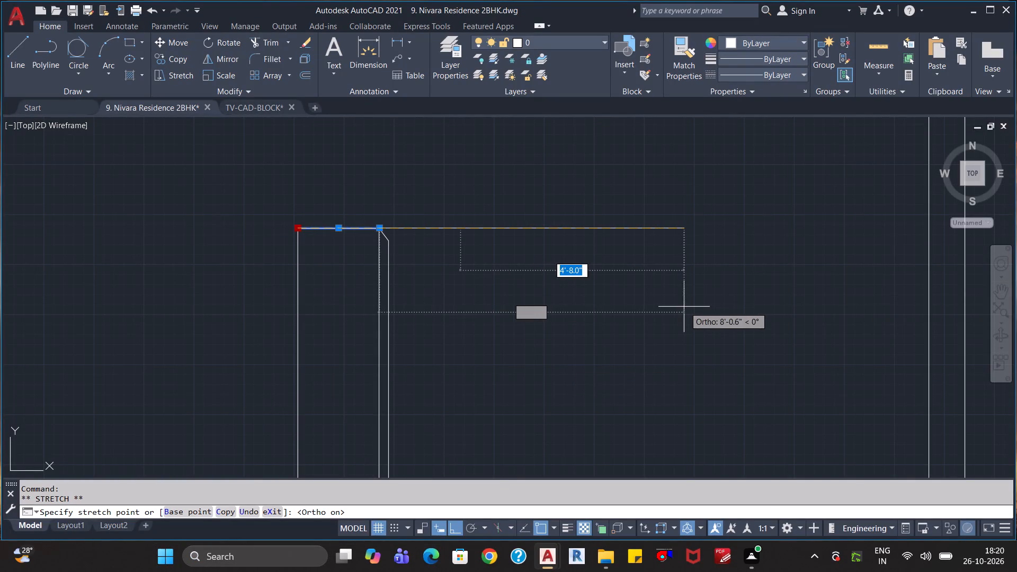
Stretch the west end of the TV unit rectangle's top edge about 4.5" westward beyond the corner.
{"action": "key", "text": "Escape"}
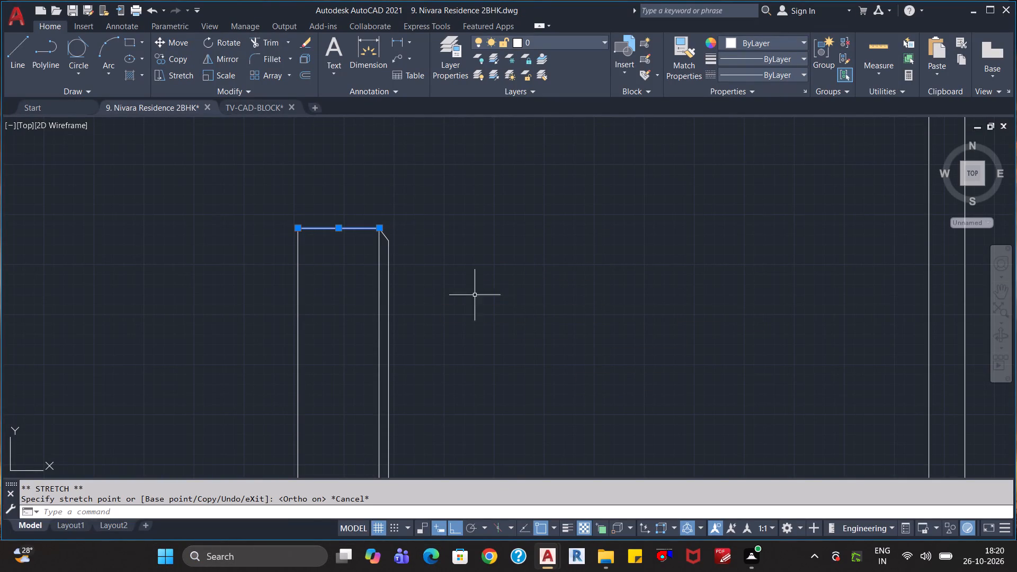
{"action": "left_click", "coordinate": [298, 227]}
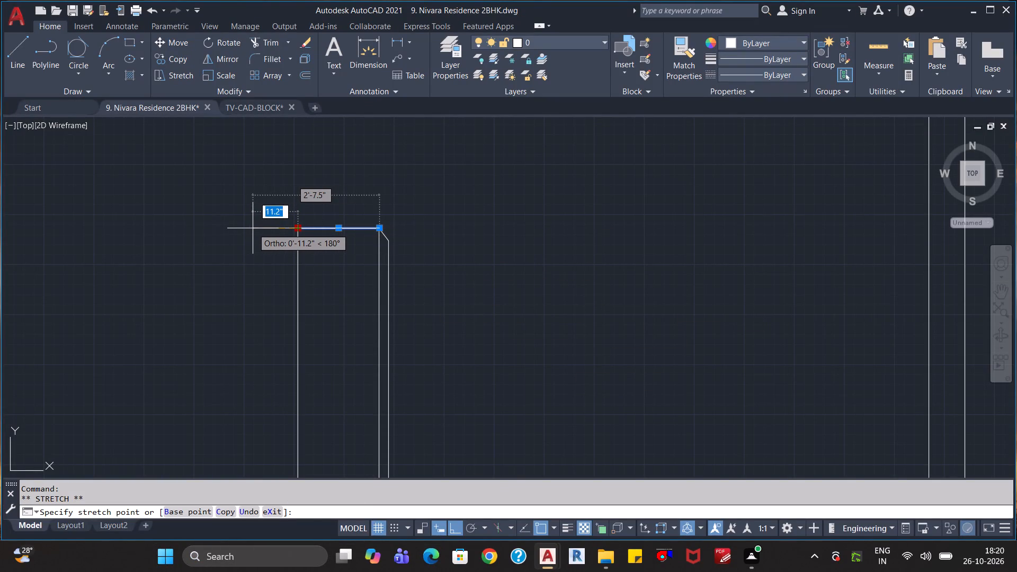
{"action": "left_click", "coordinate": [280, 227]}
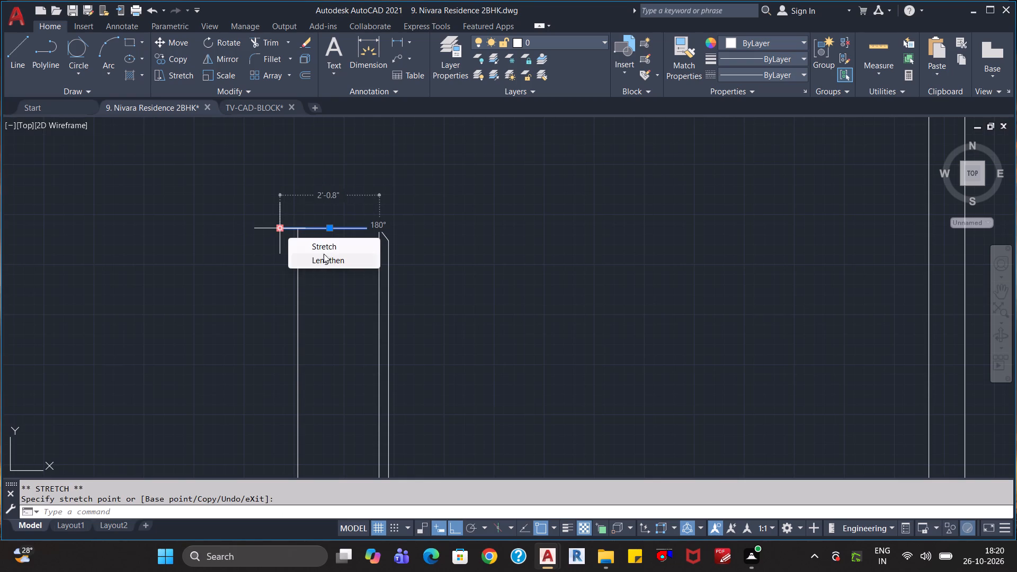
{"action": "key", "text": "Escape"}
Stretch the west end of the rectangle's bottom edge 4.5" westward beyond the corner.
{"action": "scroll", "coordinate": [338, 303], "scroll_direction": "down", "scroll_amount": 1}
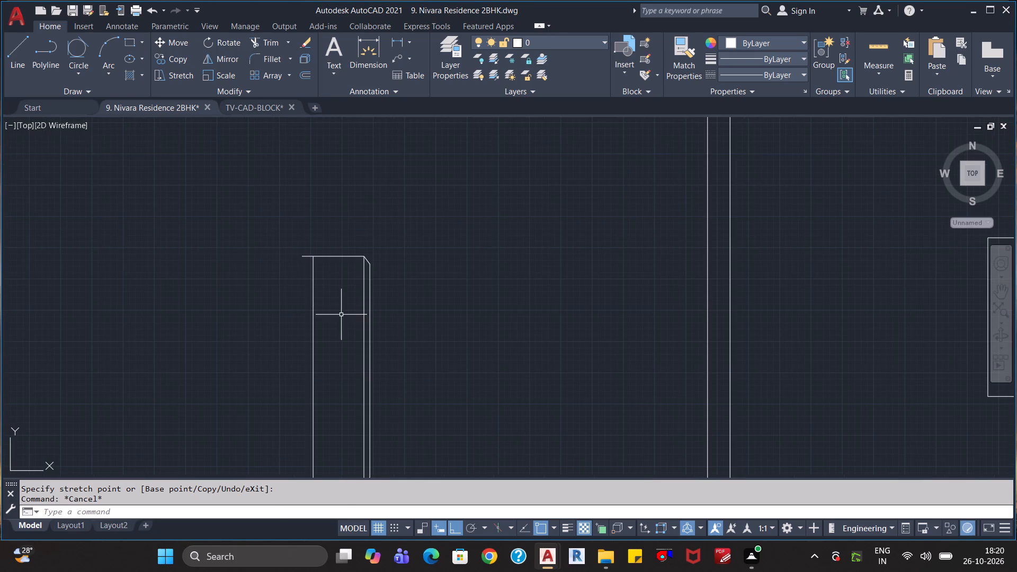
{"action": "middle_click_drag", "start_coordinate": [341, 316], "coordinate": [335, 145]}
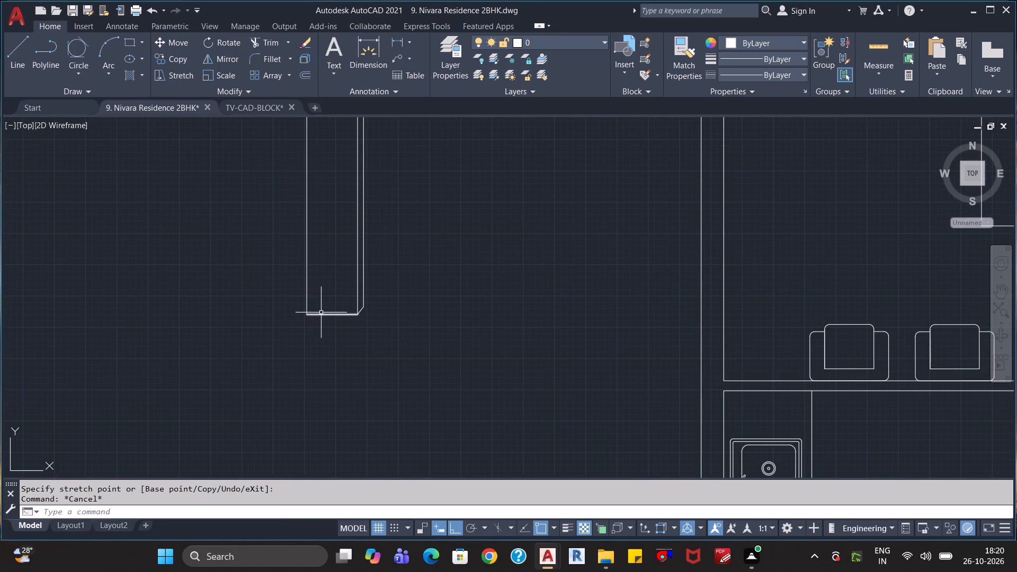
{"action": "left_click", "coordinate": [320, 315]}
{"action": "left_click", "coordinate": [308, 317]}
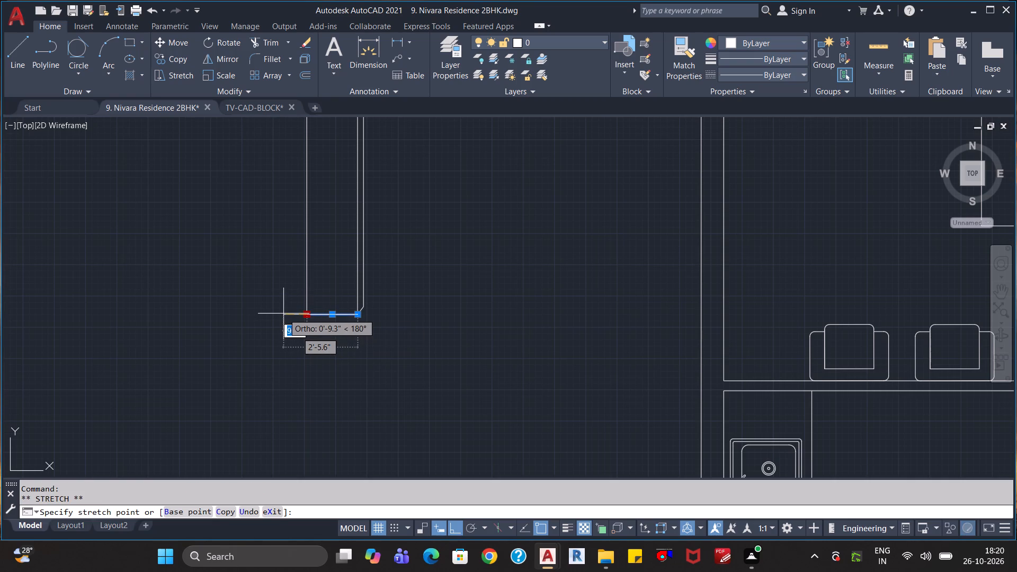
{"action": "type", "text": "4.5\""}
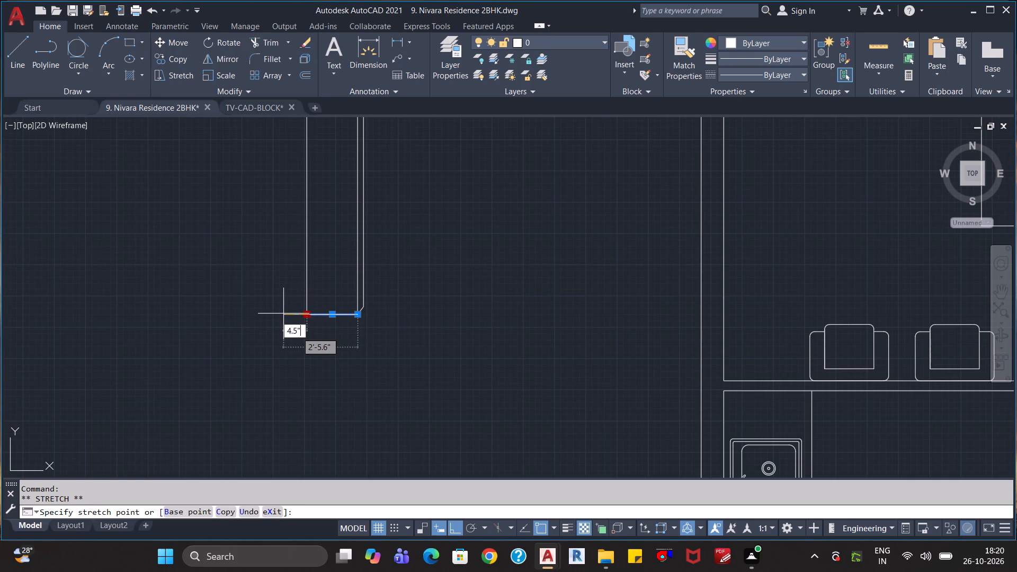
{"action": "key", "text": "Return"}
{"action": "key", "text": "grave"}
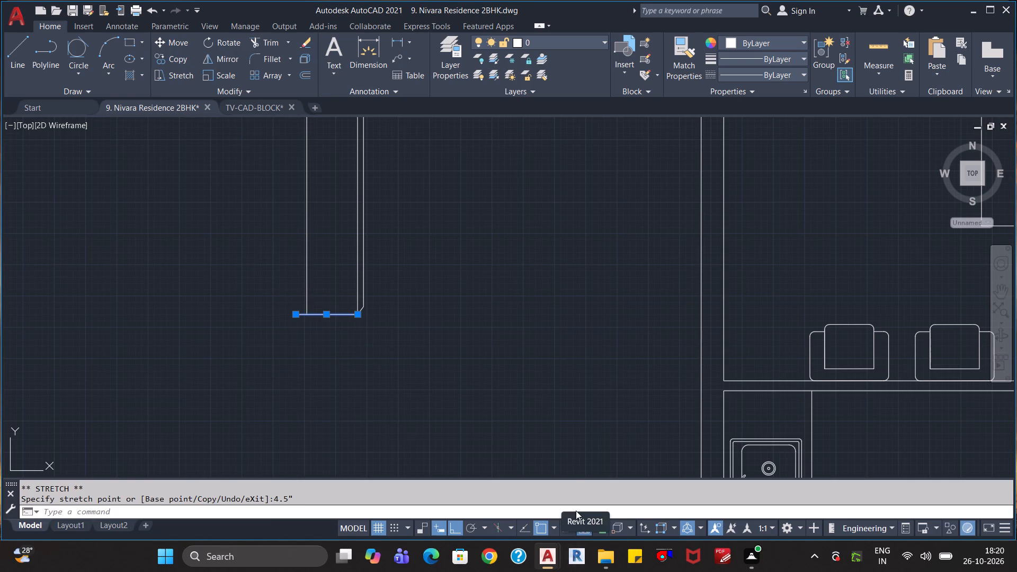
{"action": "key", "text": "Escape"}
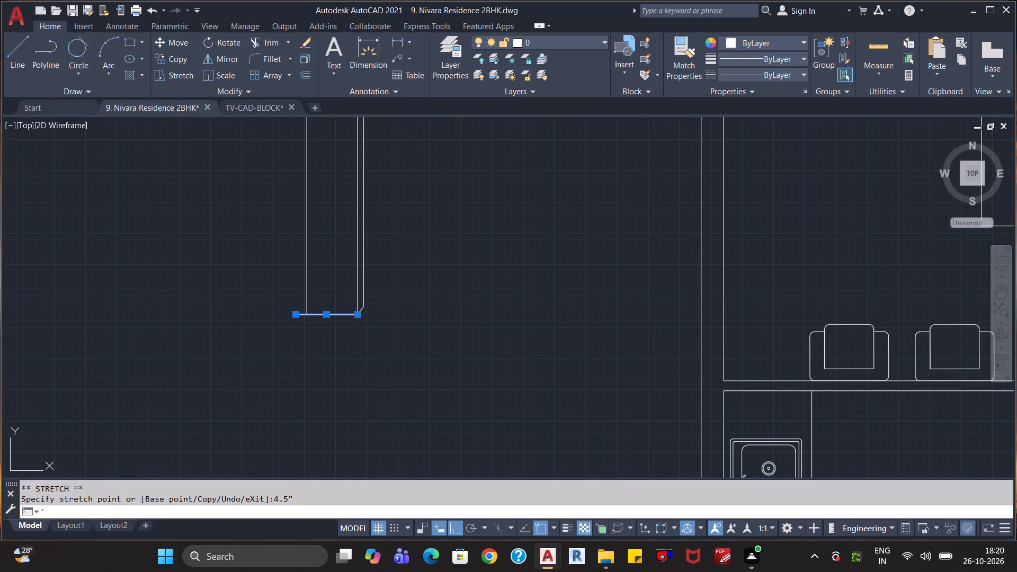
{"action": "key", "text": "Escape"}
Move the rectangle's west side line from its top endpoint to the west end of the extended top edge.
{"action": "scroll", "coordinate": [488, 354], "scroll_direction": "down", "scroll_amount": 1}
{"action": "middle_click_drag", "start_coordinate": [474, 316], "coordinate": [531, 396]}
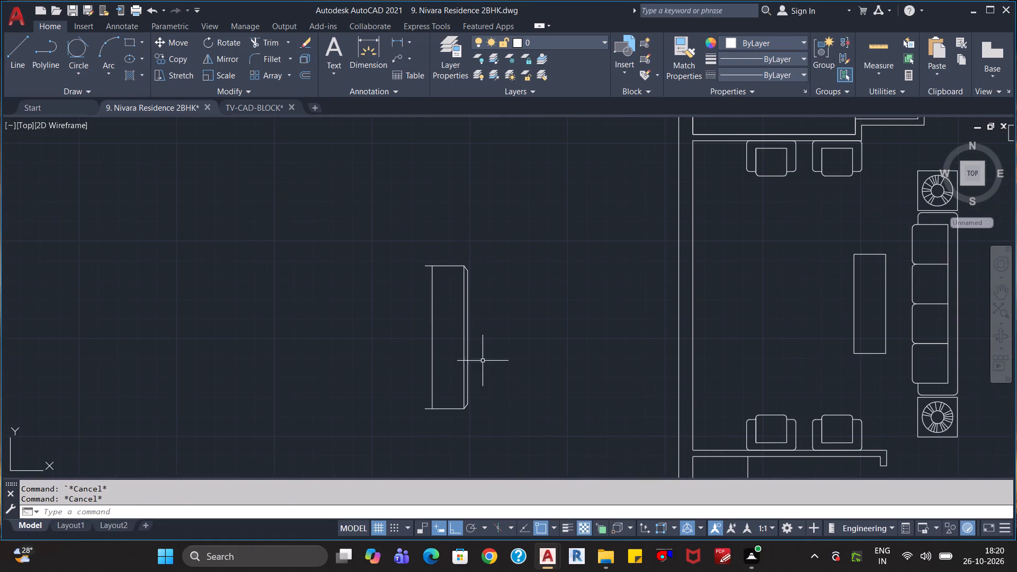
{"action": "left_click", "coordinate": [432, 324]}
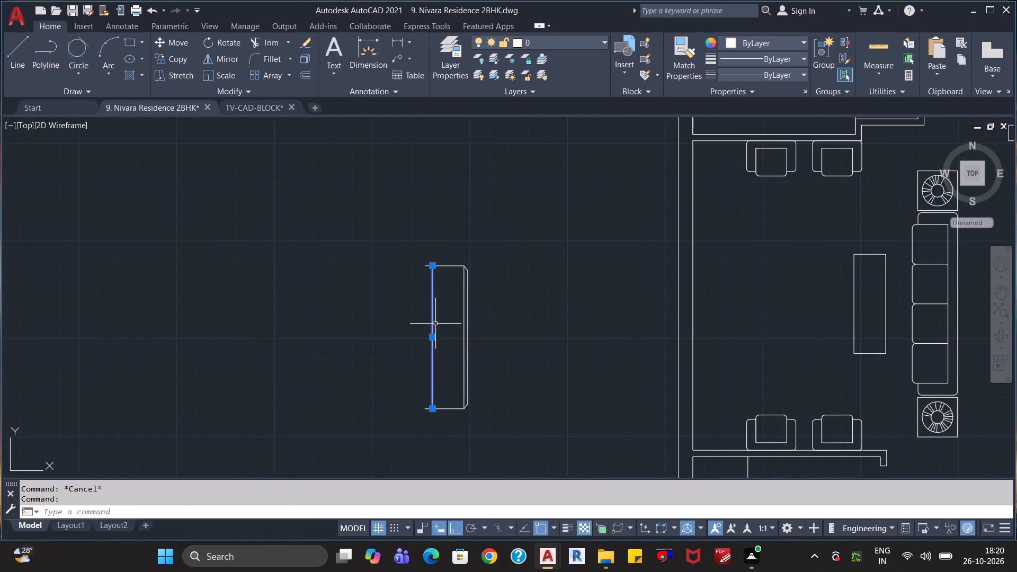
{"action": "key", "text": "comma"}
{"action": "key", "text": "BackSpace"}
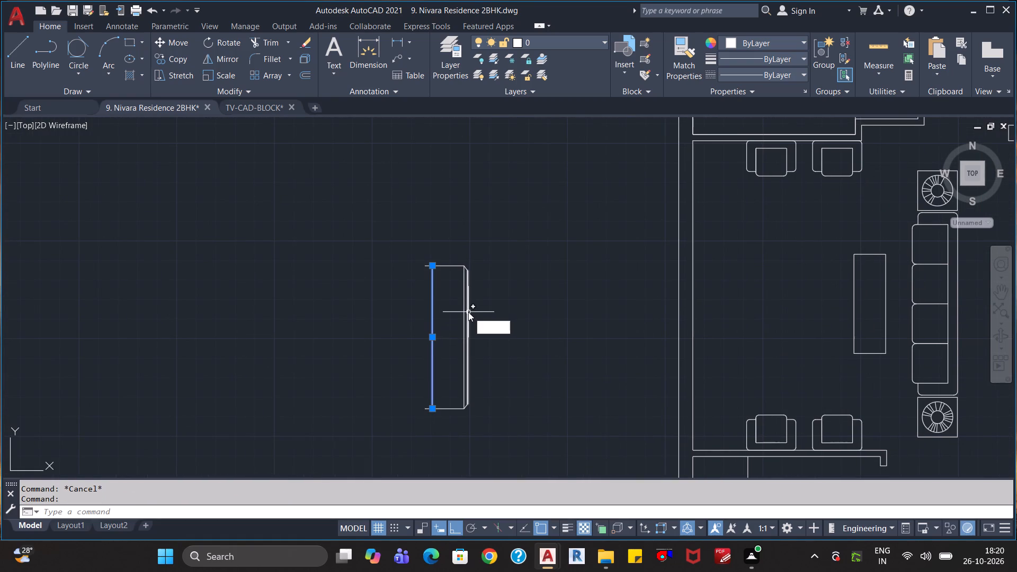
{"action": "key", "text": "m"}
{"action": "key", "text": "Return"}
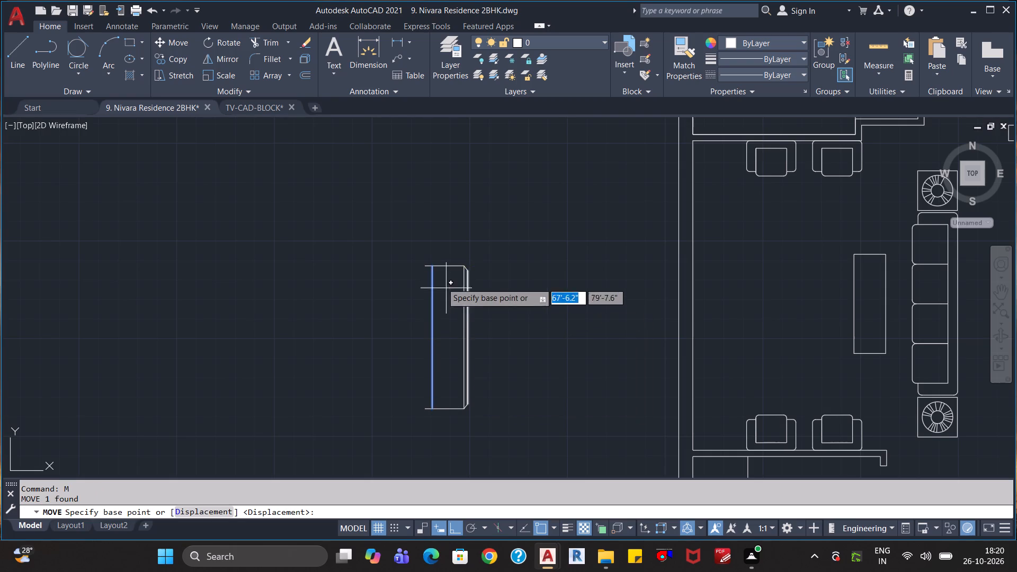
{"action": "scroll", "coordinate": [433, 265], "scroll_direction": "up", "scroll_amount": 3}
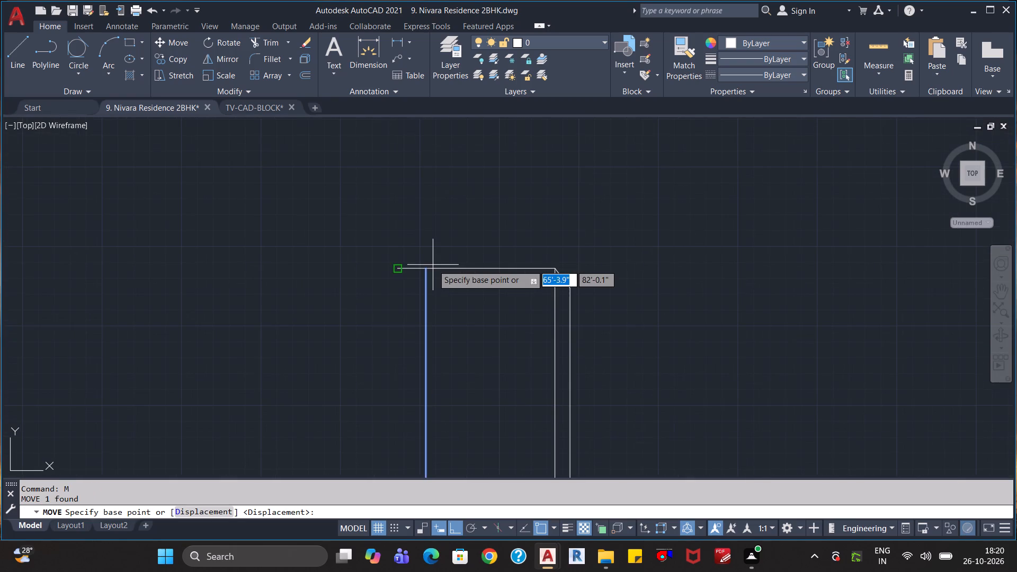
{"action": "left_click", "coordinate": [429, 271]}
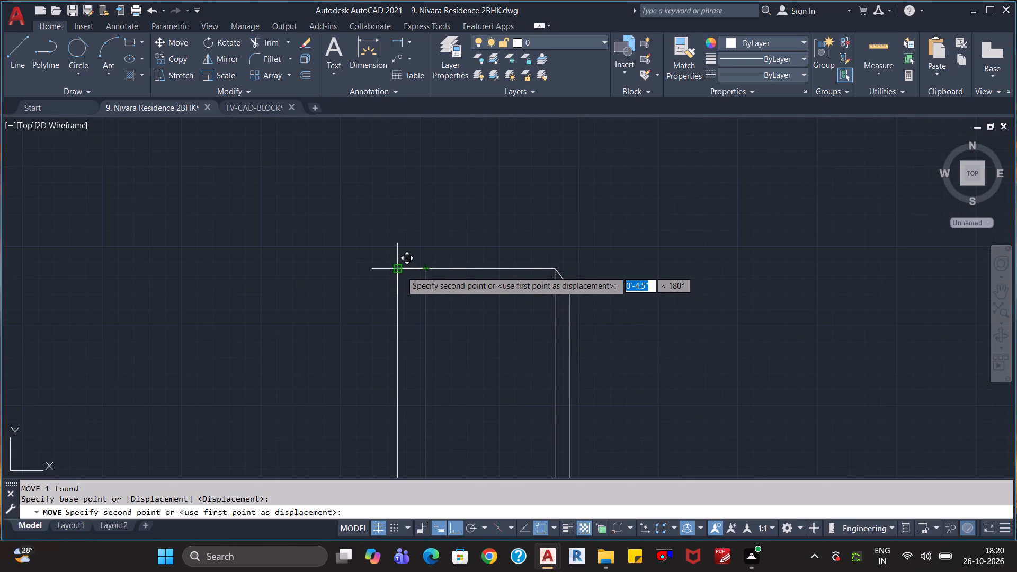
{"action": "left_click", "coordinate": [401, 271]}
{"action": "scroll", "coordinate": [451, 315], "scroll_direction": "down", "scroll_amount": 1}
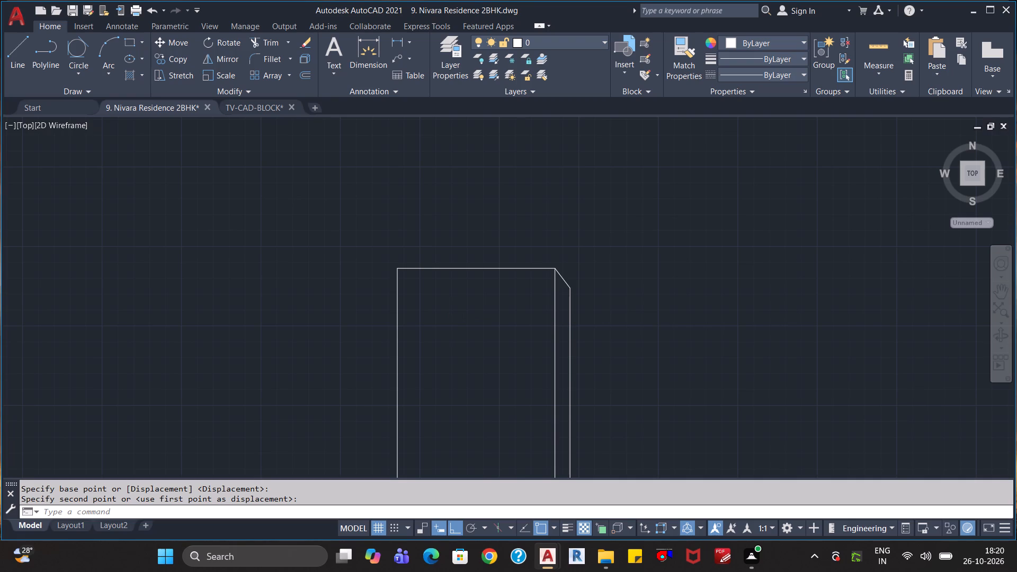
{"action": "key", "text": "Escape"}
{"action": "key", "text": "Escape"}
Move the whole TV unit east toward the living room, using its southwest corner as the base point.
{"action": "scroll", "coordinate": [451, 315], "scroll_direction": "down", "scroll_amount": 3}
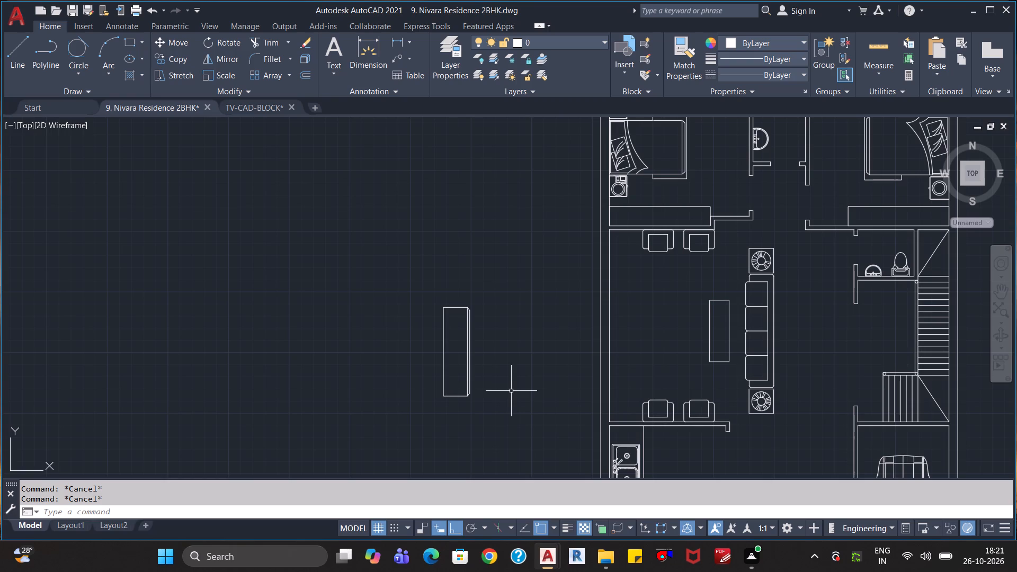
{"action": "left_click", "coordinate": [498, 256]}
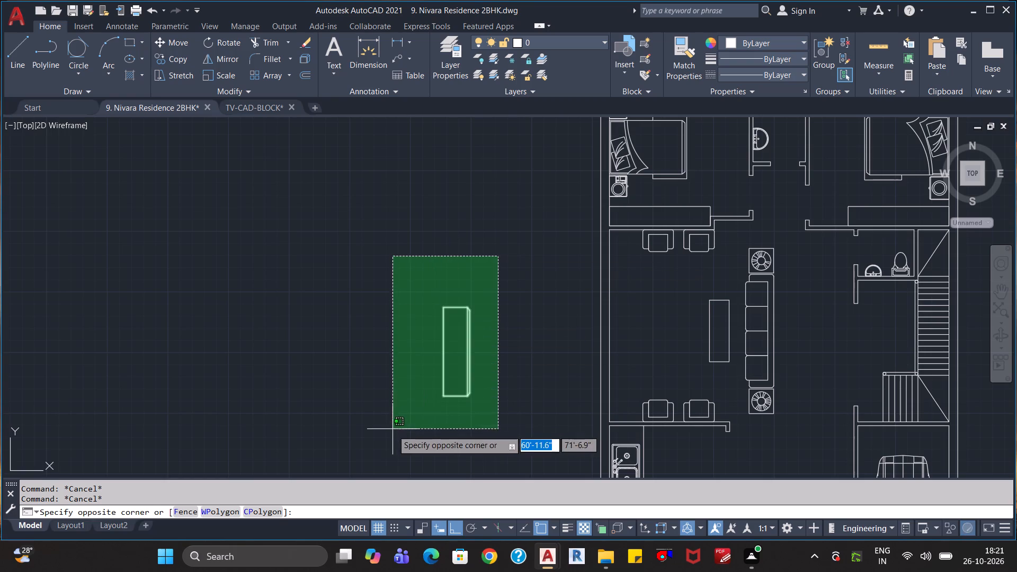
{"action": "left_click", "coordinate": [392, 430]}
{"action": "key", "text": "m"}
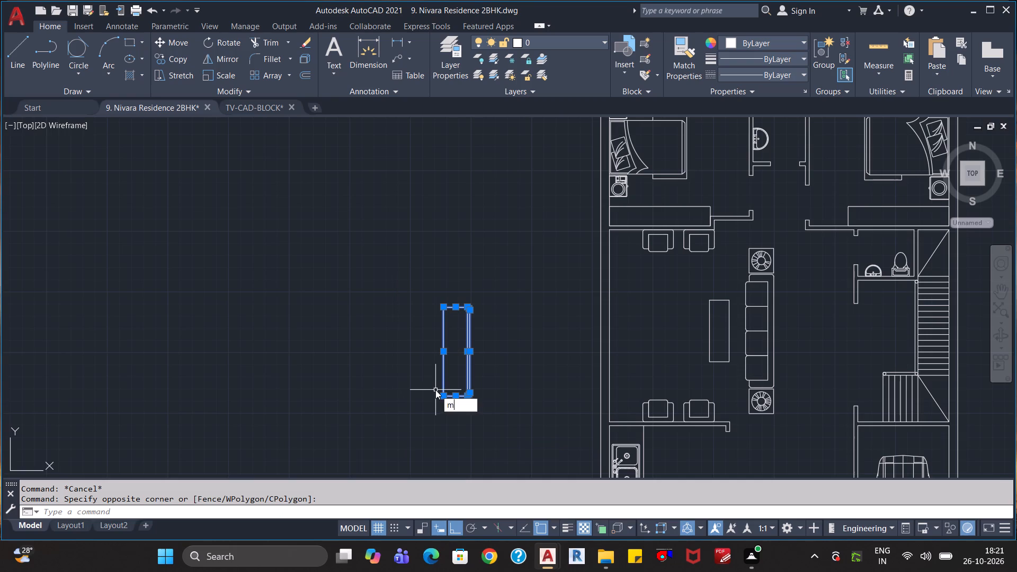
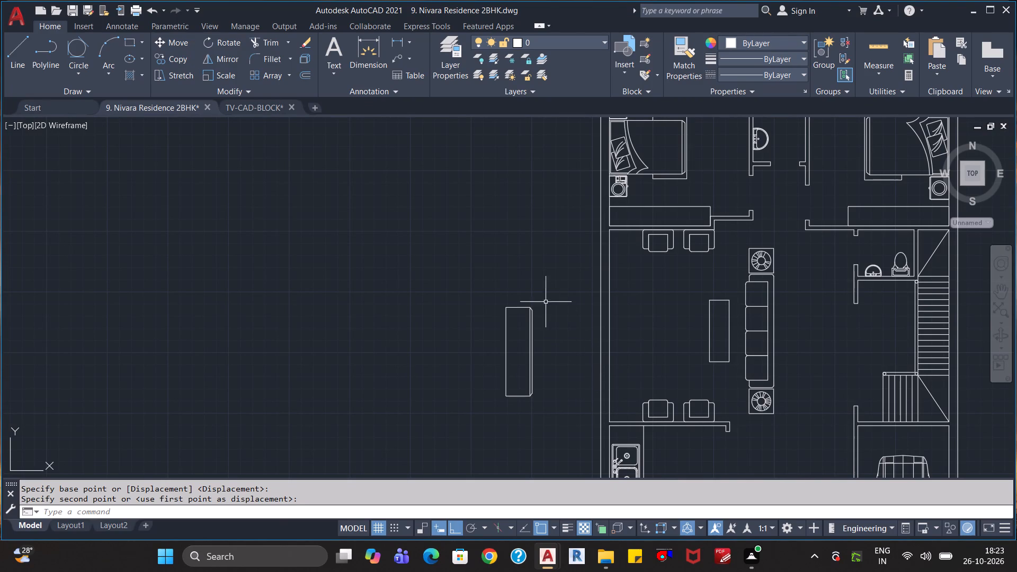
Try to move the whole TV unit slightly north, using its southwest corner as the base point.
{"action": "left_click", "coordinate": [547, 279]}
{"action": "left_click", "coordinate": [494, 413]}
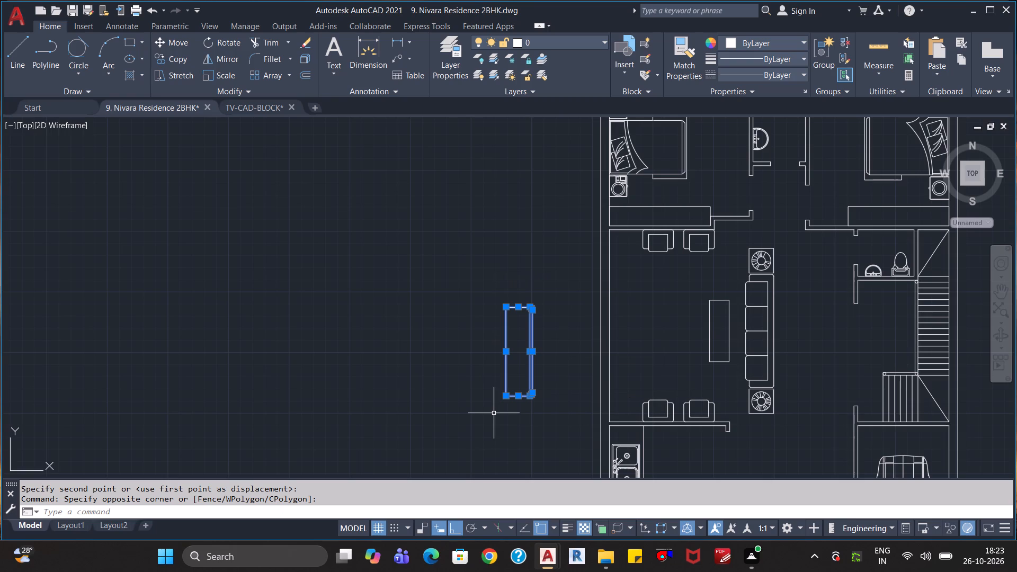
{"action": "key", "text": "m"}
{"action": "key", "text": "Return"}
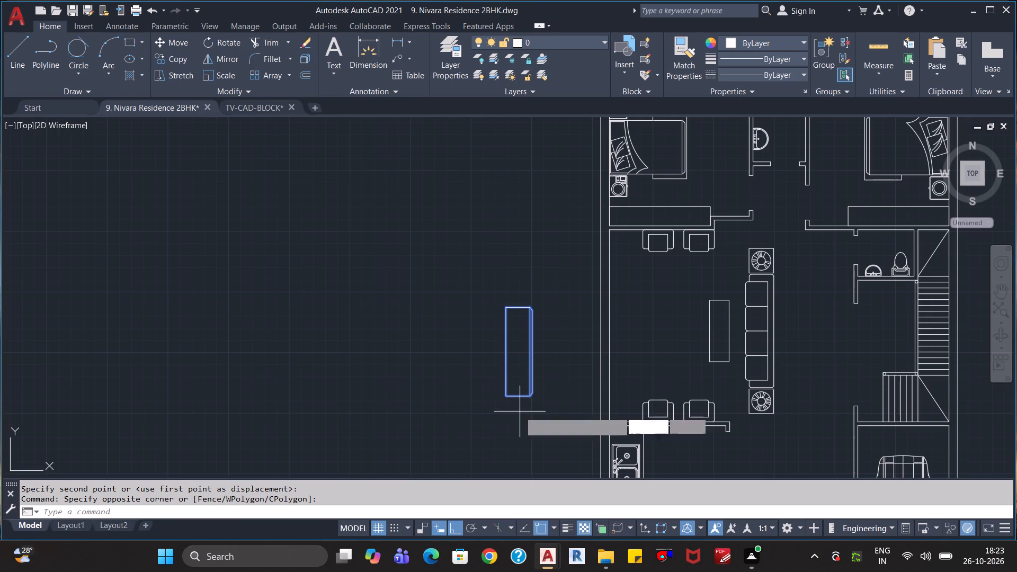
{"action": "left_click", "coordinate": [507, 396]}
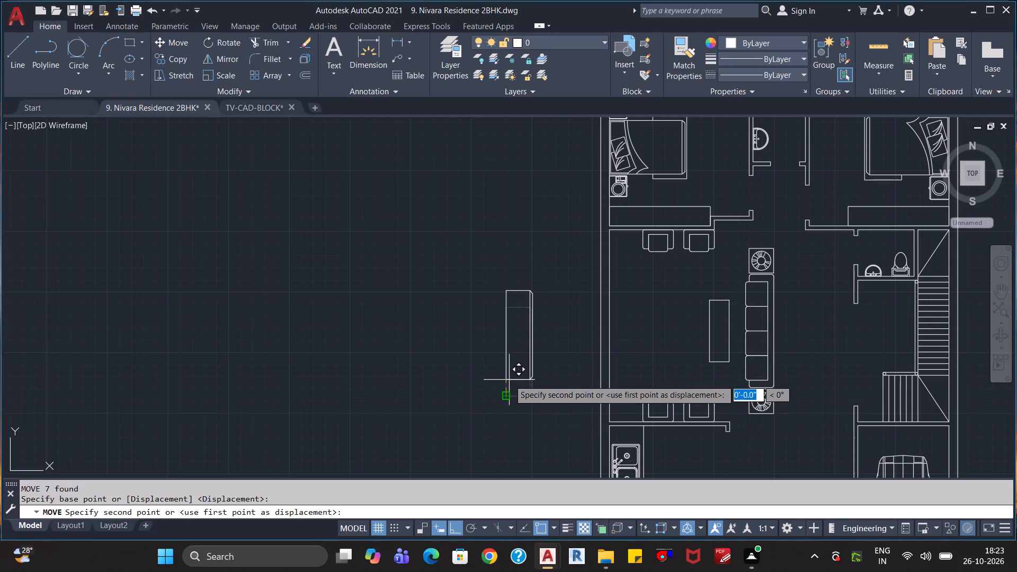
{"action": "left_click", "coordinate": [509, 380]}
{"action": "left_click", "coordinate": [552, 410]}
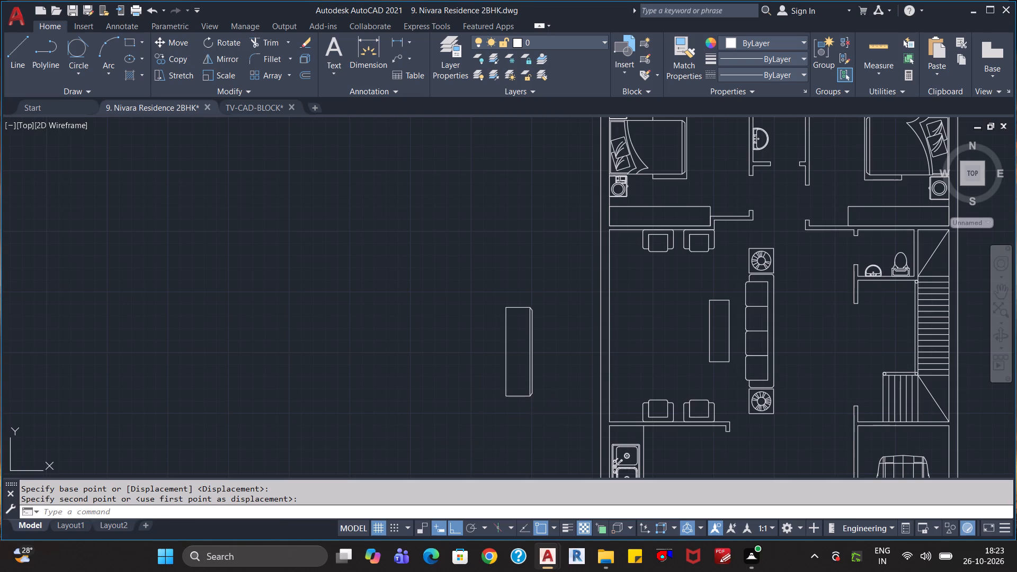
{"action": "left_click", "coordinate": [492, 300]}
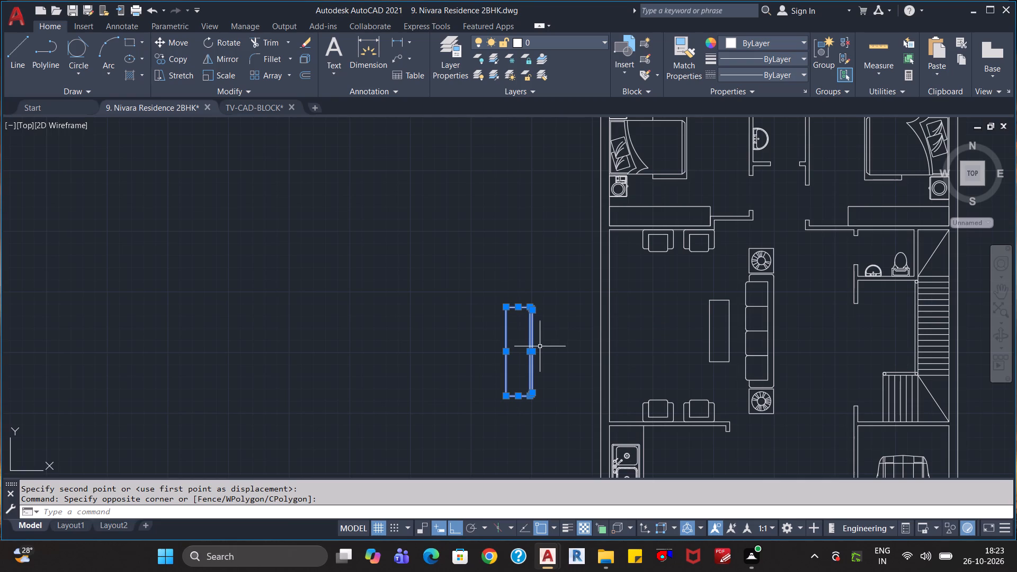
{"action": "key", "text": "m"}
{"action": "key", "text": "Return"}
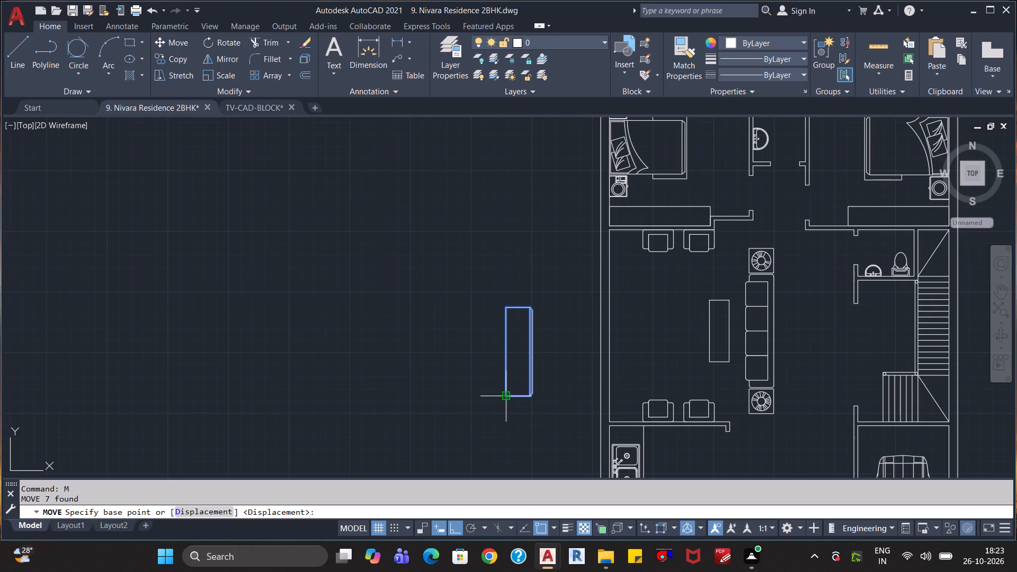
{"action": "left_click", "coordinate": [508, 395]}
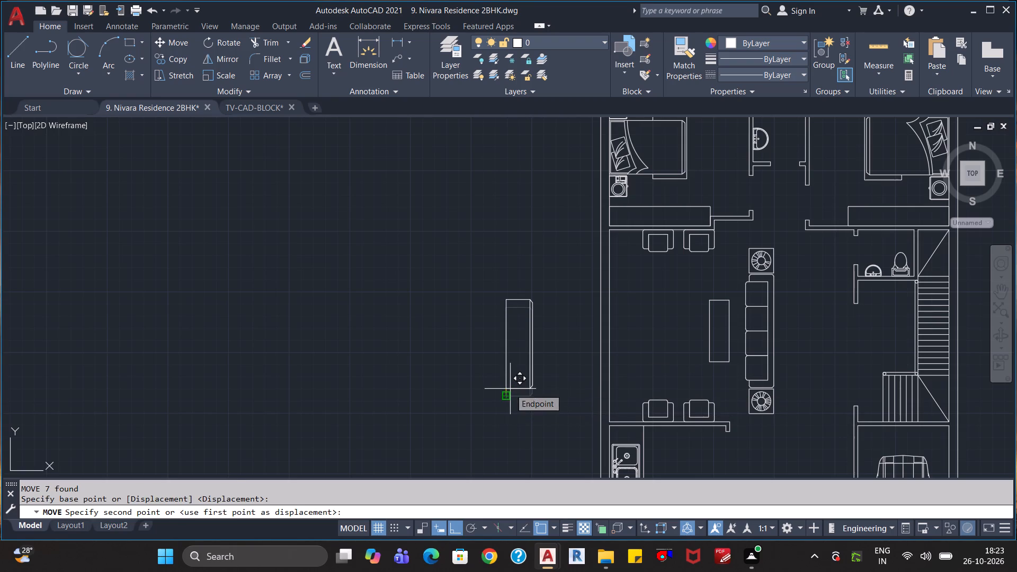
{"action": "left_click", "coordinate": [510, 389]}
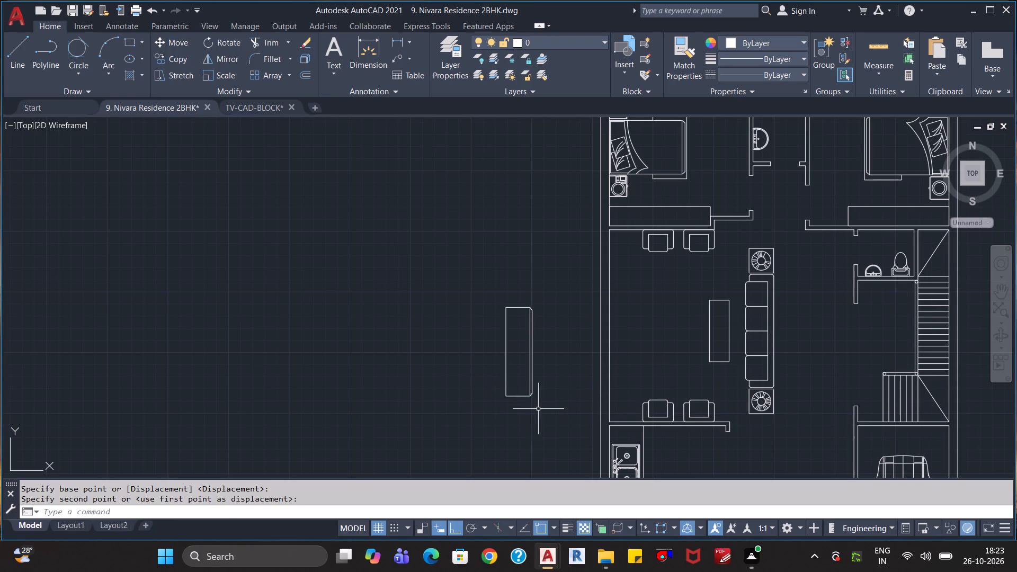
Move the whole TV unit straight north from its southwest corner, keeping it outside the living room's west wall.
{"action": "left_click", "coordinate": [544, 410]}
{"action": "left_click", "coordinate": [497, 299]}
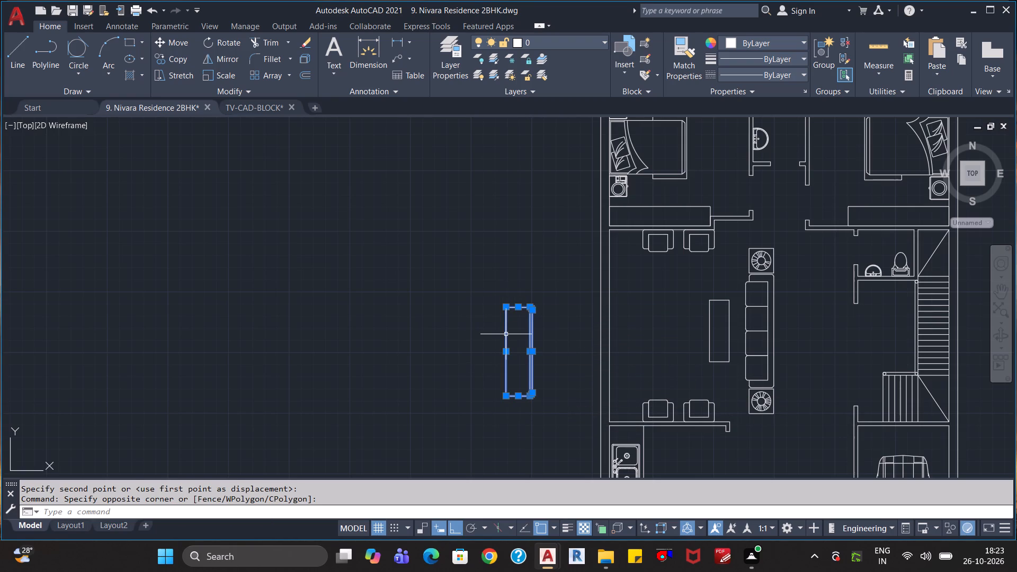
{"action": "key", "text": "m"}
{"action": "key", "text": "Return"}
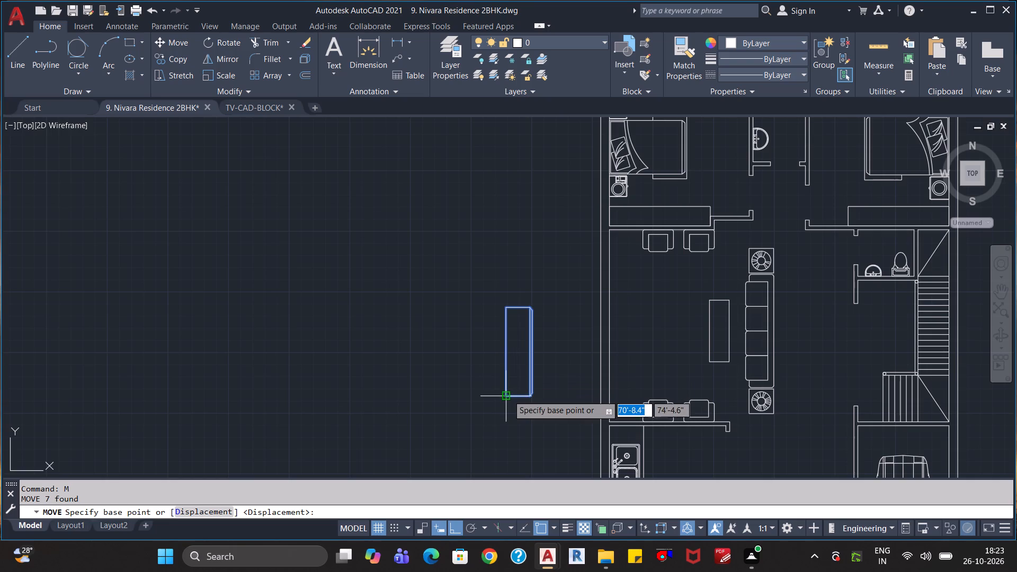
{"action": "left_click", "coordinate": [508, 395]}
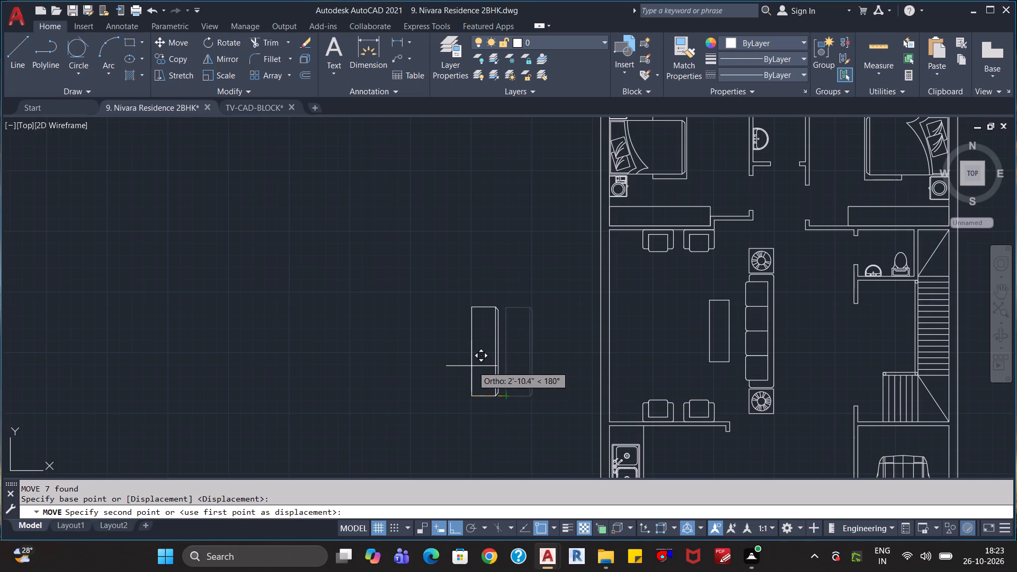
{"action": "left_click", "coordinate": [472, 362]}
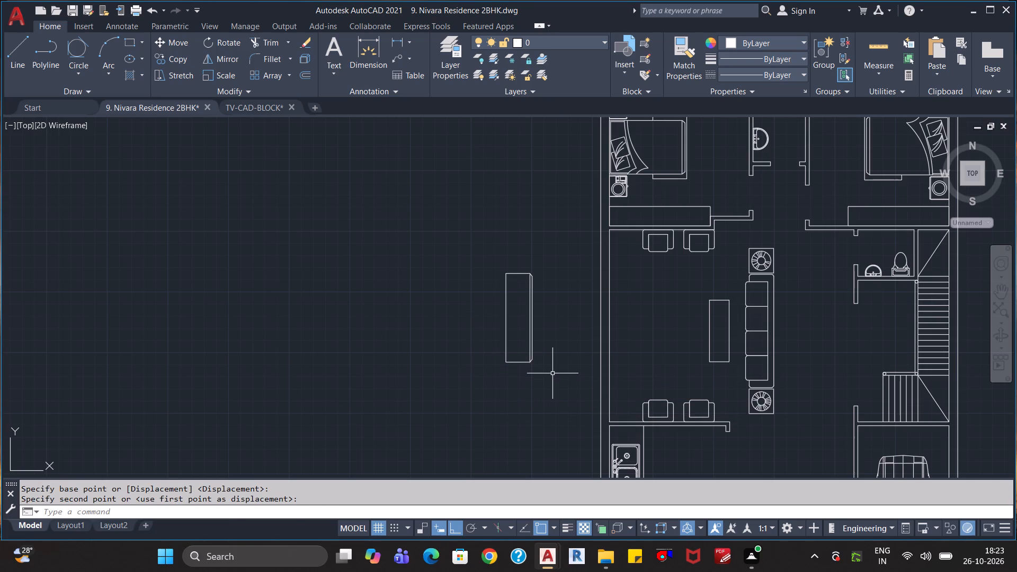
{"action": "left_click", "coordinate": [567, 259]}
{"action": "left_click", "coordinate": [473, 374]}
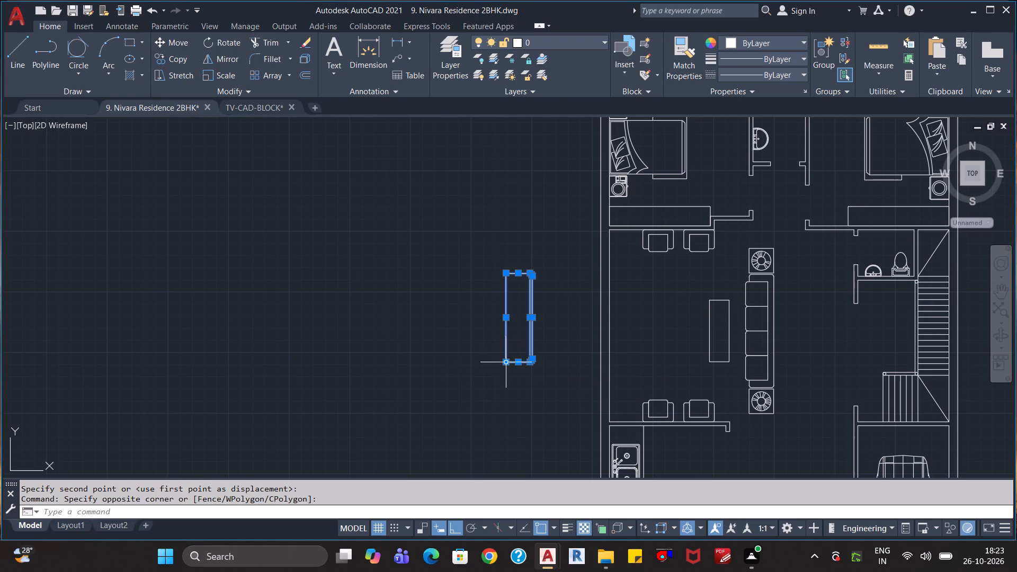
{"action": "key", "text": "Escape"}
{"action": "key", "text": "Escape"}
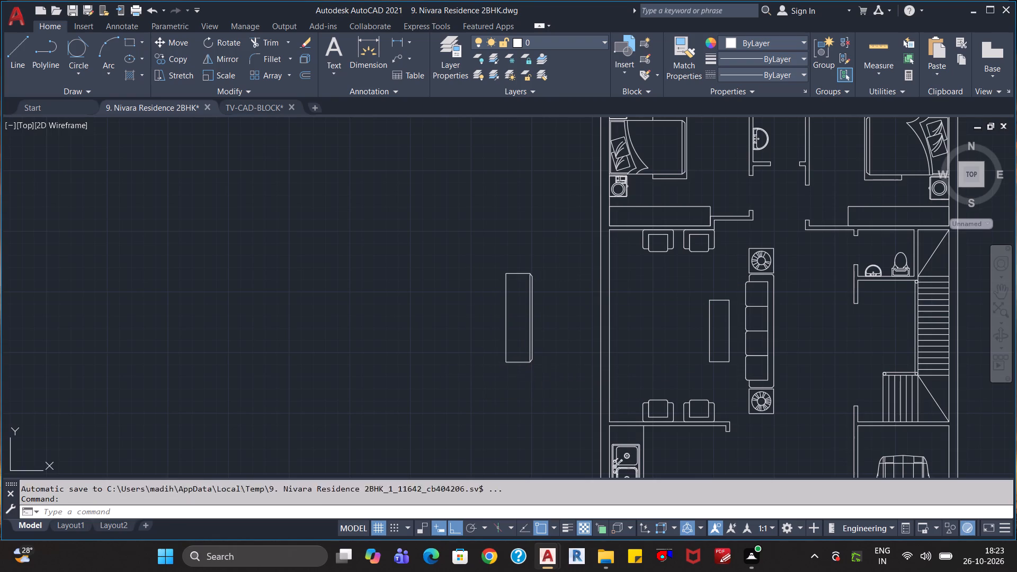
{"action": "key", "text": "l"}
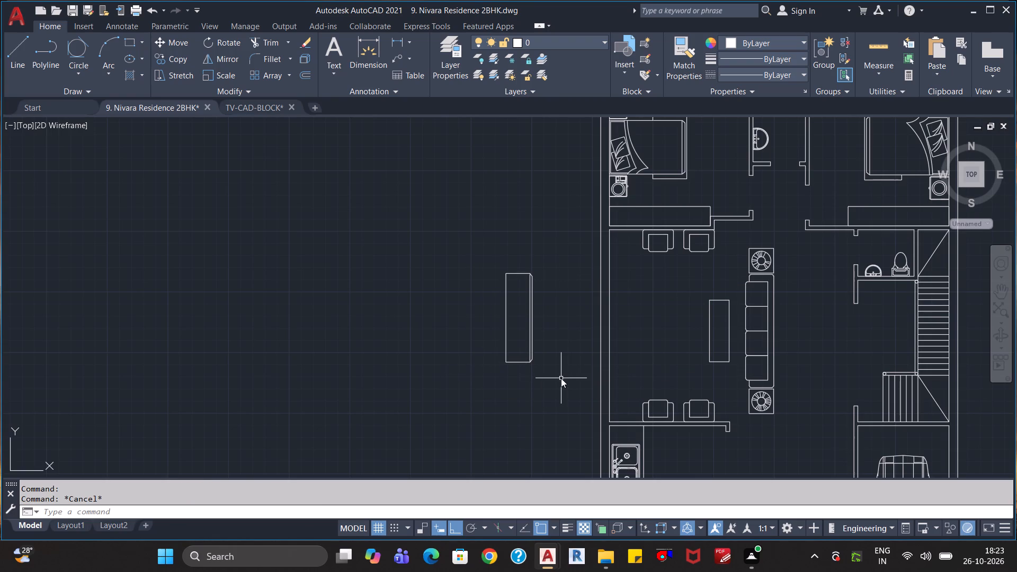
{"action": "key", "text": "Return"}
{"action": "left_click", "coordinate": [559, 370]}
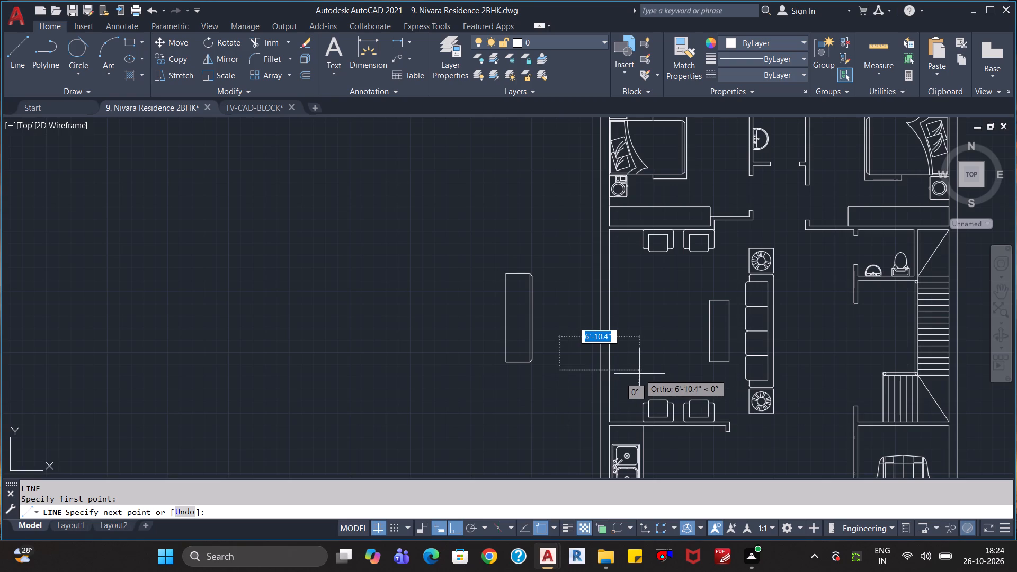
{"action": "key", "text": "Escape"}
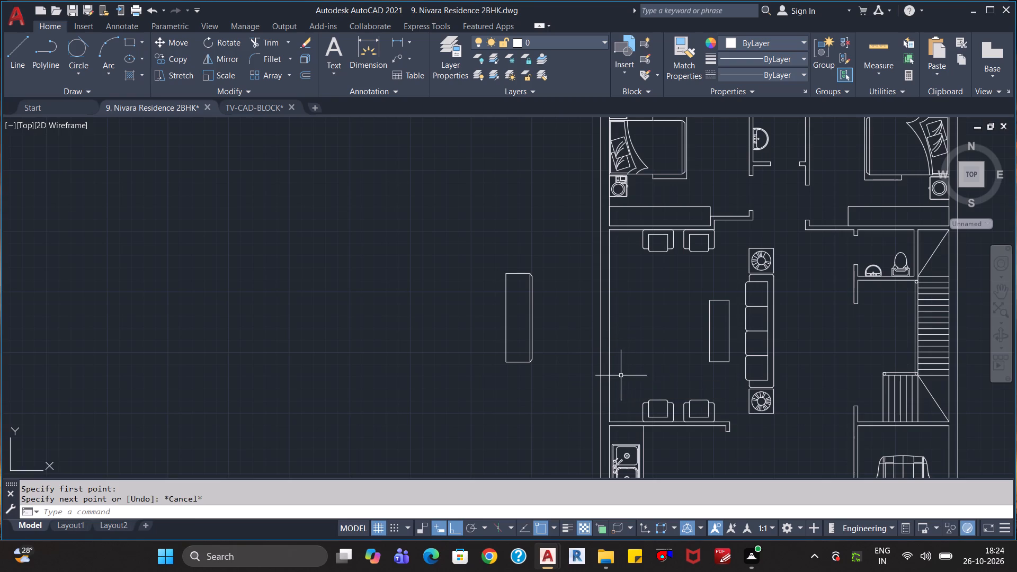
Draw a horizontal guide line from inside the living room westward across its west wall, just north of the south armchairs.
{"action": "key", "text": "l"}
{"action": "key", "text": "Return"}
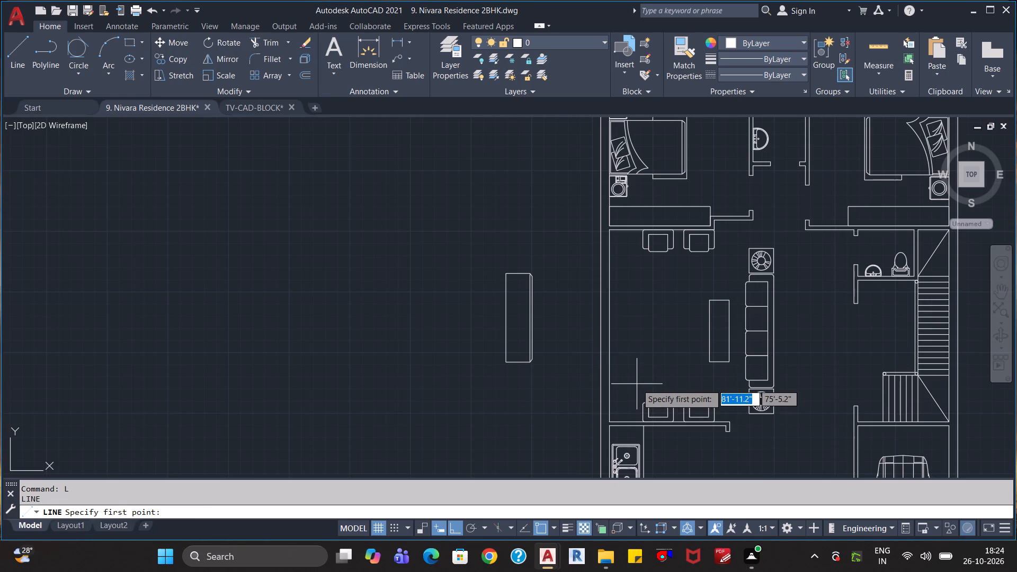
{"action": "left_click", "coordinate": [637, 379]}
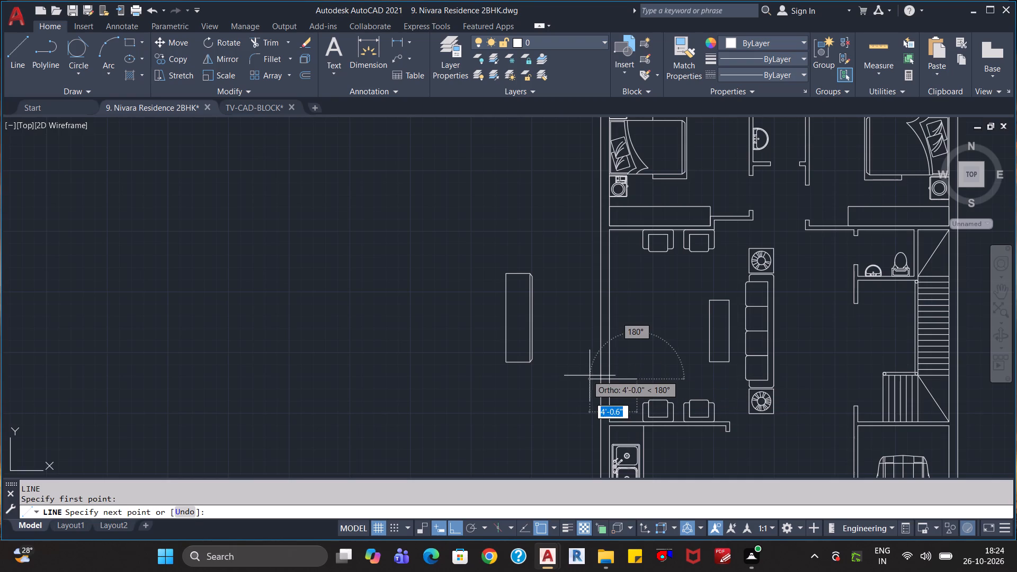
{"action": "left_click", "coordinate": [568, 374]}
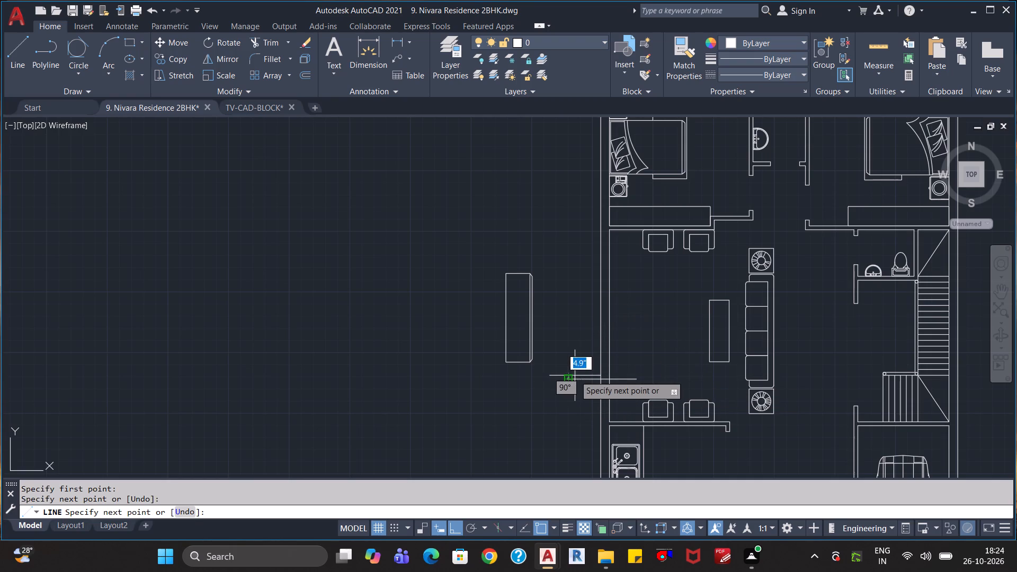
{"action": "key", "text": "Escape"}
{"action": "key", "text": "Escape"}
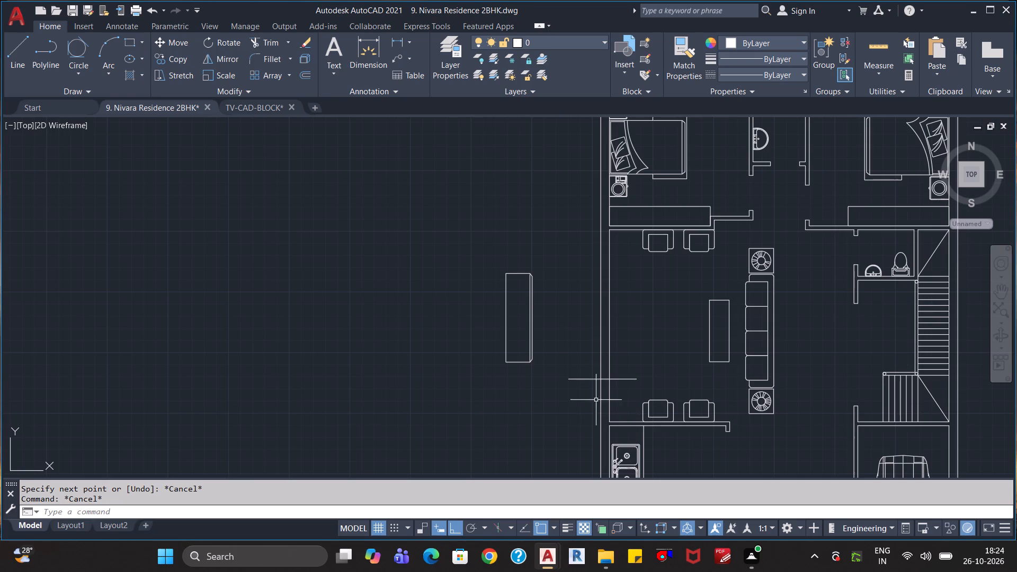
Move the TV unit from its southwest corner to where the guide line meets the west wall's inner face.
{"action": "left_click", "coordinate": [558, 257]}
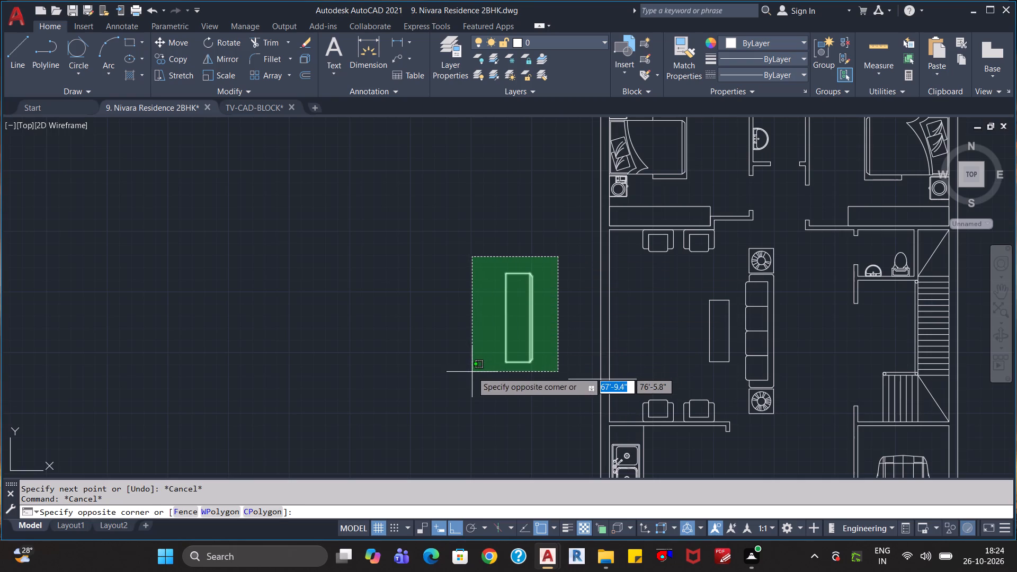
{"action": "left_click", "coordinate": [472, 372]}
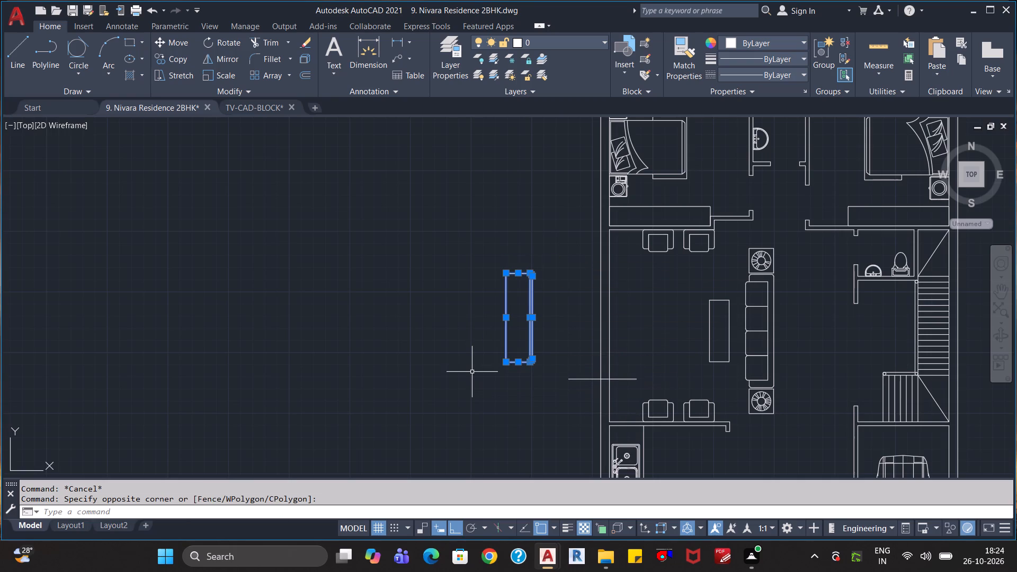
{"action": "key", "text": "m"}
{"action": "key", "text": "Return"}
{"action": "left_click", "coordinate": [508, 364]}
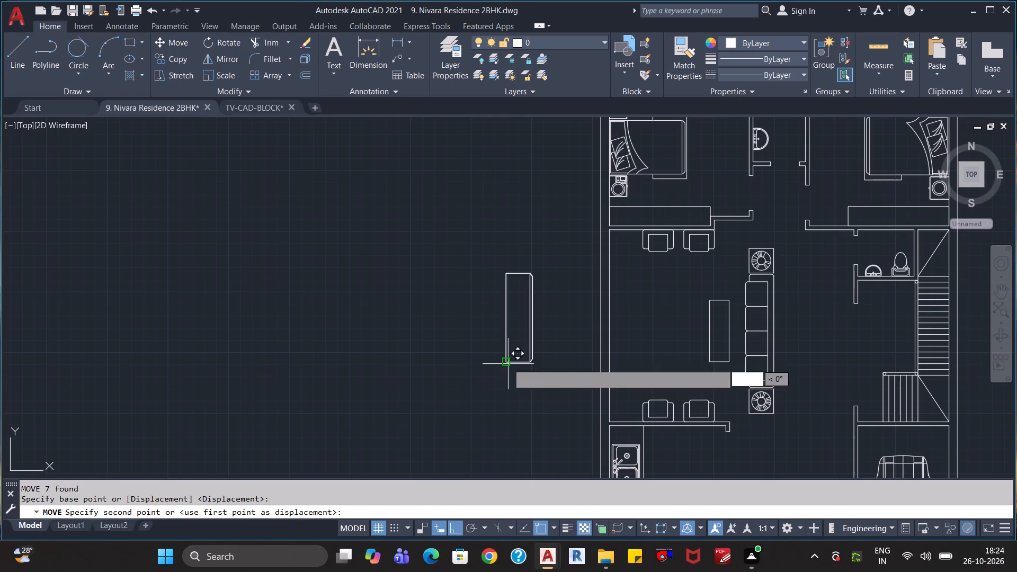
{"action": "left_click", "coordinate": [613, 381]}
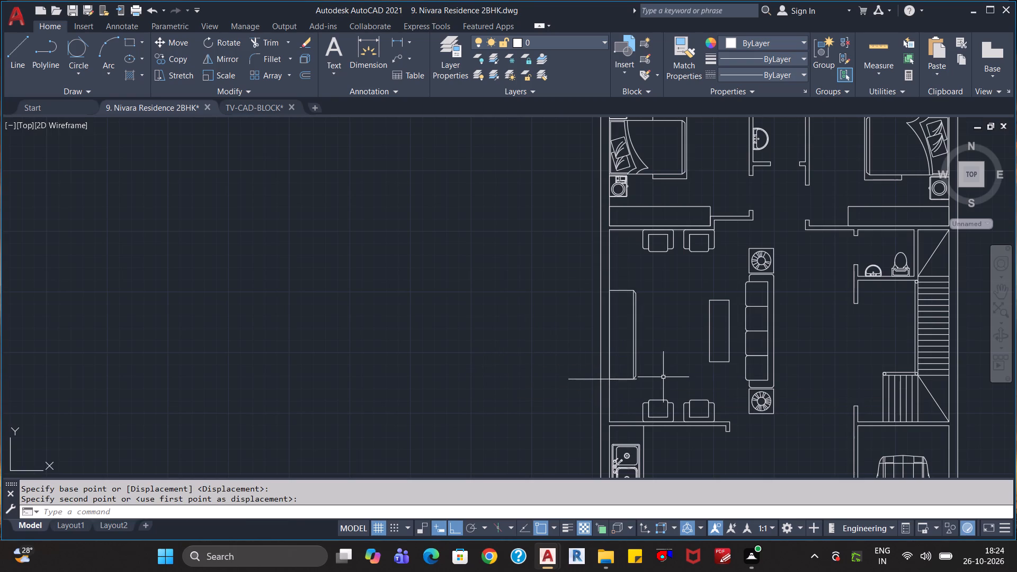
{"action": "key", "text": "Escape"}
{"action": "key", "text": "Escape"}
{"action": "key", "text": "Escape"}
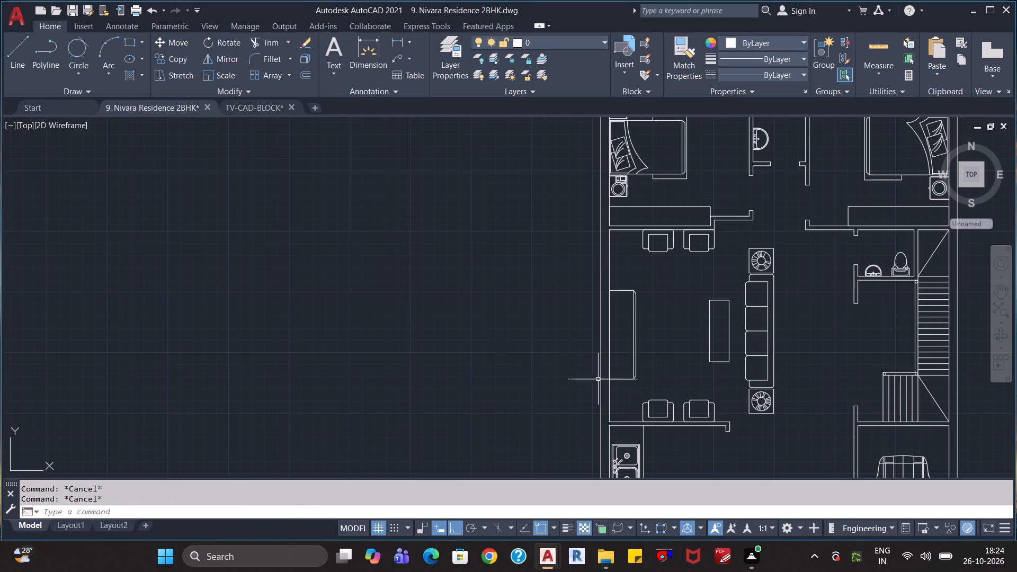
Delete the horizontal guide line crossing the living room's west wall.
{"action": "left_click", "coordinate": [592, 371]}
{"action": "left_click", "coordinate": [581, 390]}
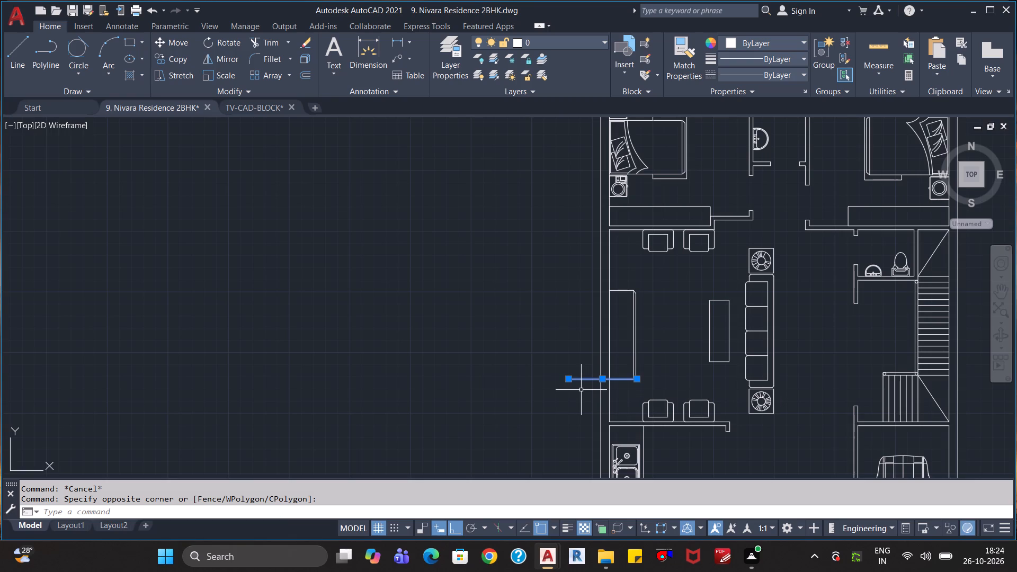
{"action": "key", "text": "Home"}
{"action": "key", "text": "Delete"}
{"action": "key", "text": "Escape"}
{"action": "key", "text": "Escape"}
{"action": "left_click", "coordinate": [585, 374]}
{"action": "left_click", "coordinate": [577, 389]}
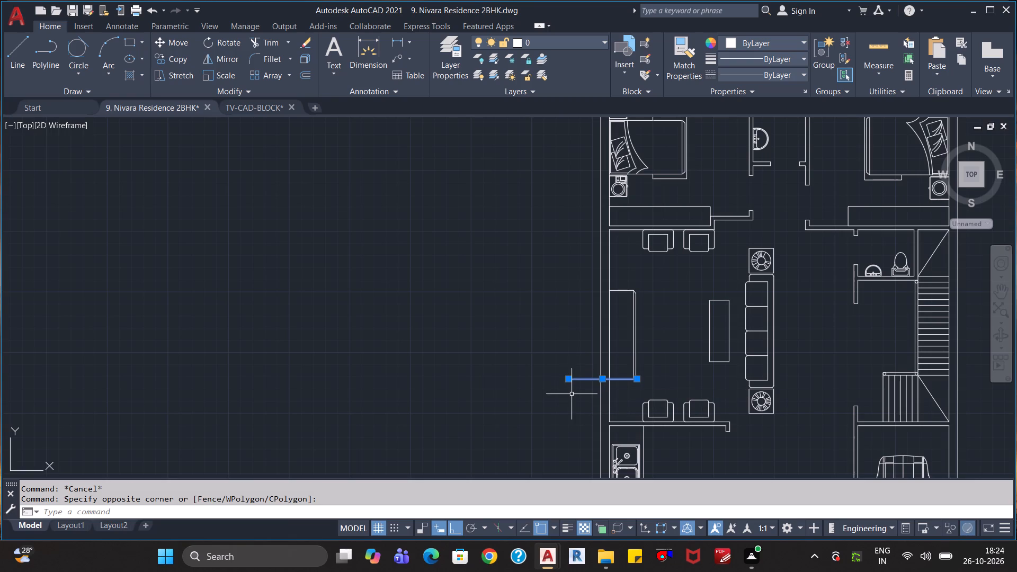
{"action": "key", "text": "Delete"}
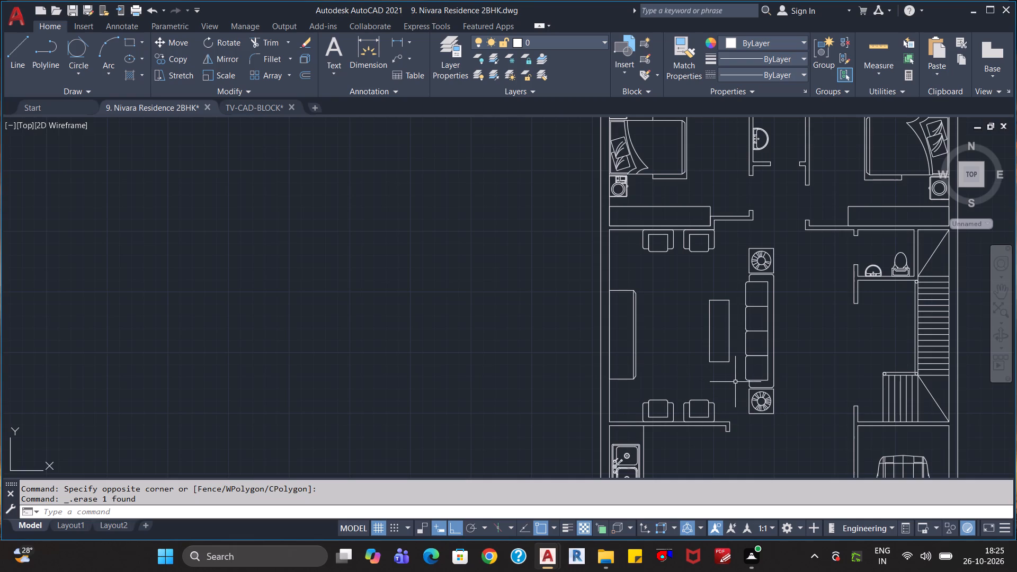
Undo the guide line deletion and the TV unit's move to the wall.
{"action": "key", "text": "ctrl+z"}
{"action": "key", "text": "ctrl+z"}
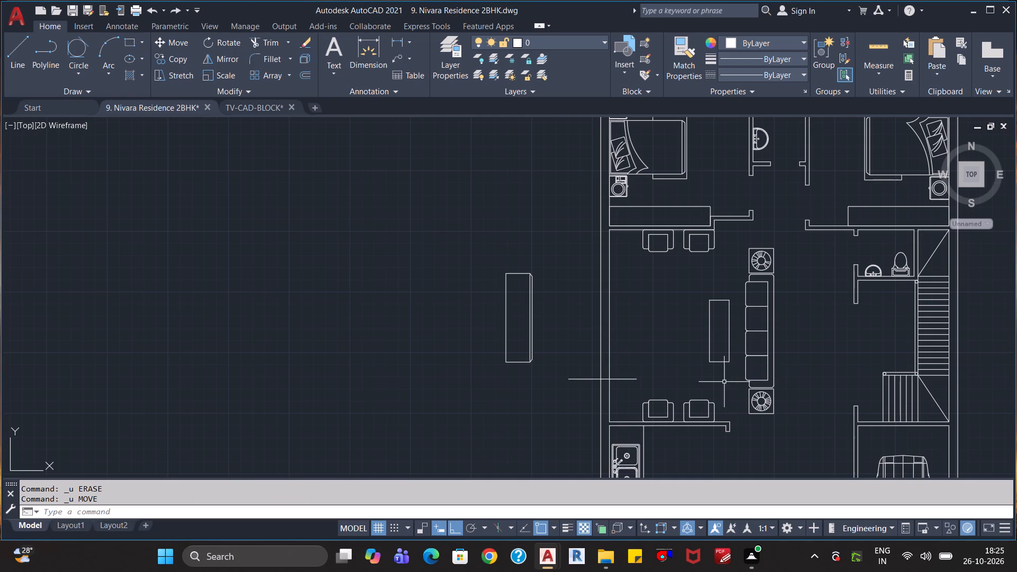
Move the horizontal guide line a short distance north along the living room's west wall.
{"action": "left_click", "coordinate": [632, 381]}
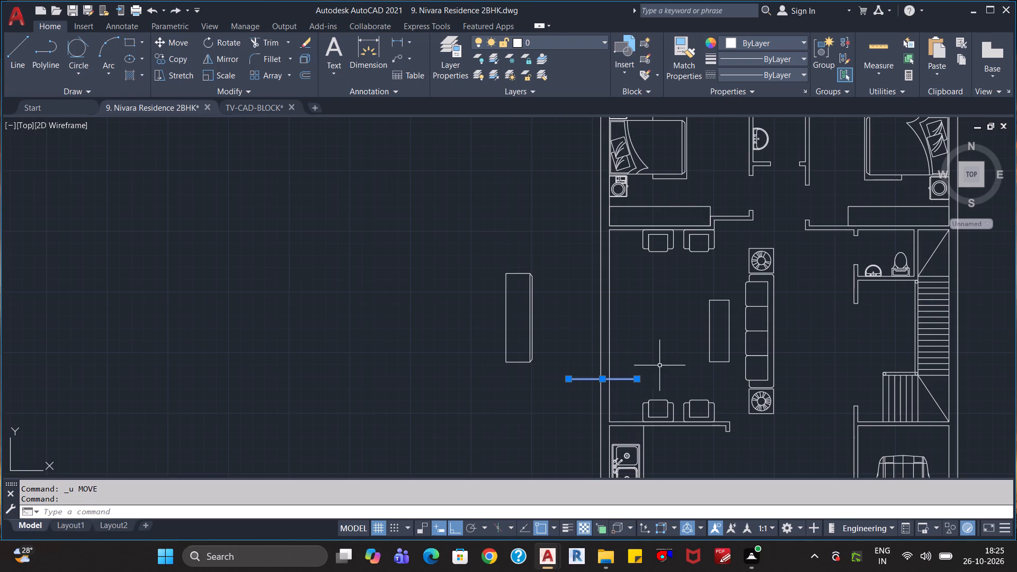
{"action": "key", "text": "m"}
{"action": "key", "text": "Return"}
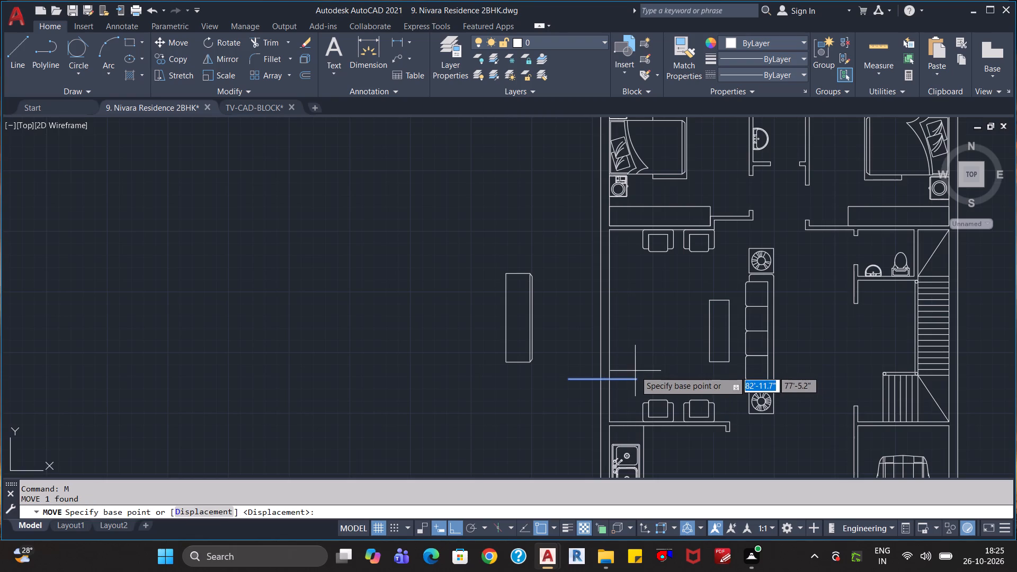
{"action": "left_click", "coordinate": [631, 376]}
{"action": "left_click", "coordinate": [632, 367]}
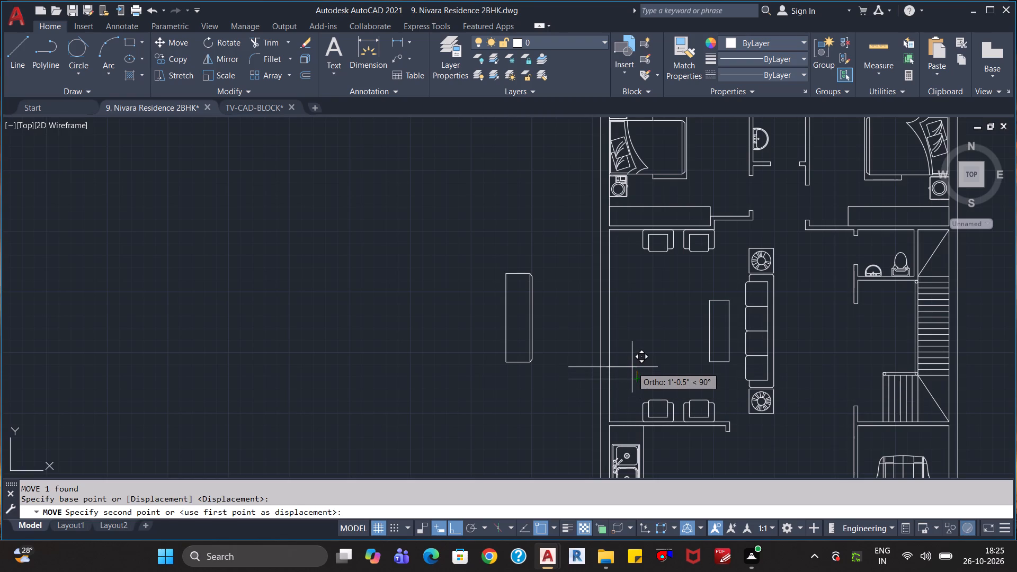
Move the TV unit from its southwest corner to where the guide line meets the west wall's inner face.
{"action": "left_click", "coordinate": [539, 376]}
{"action": "left_click", "coordinate": [486, 245]}
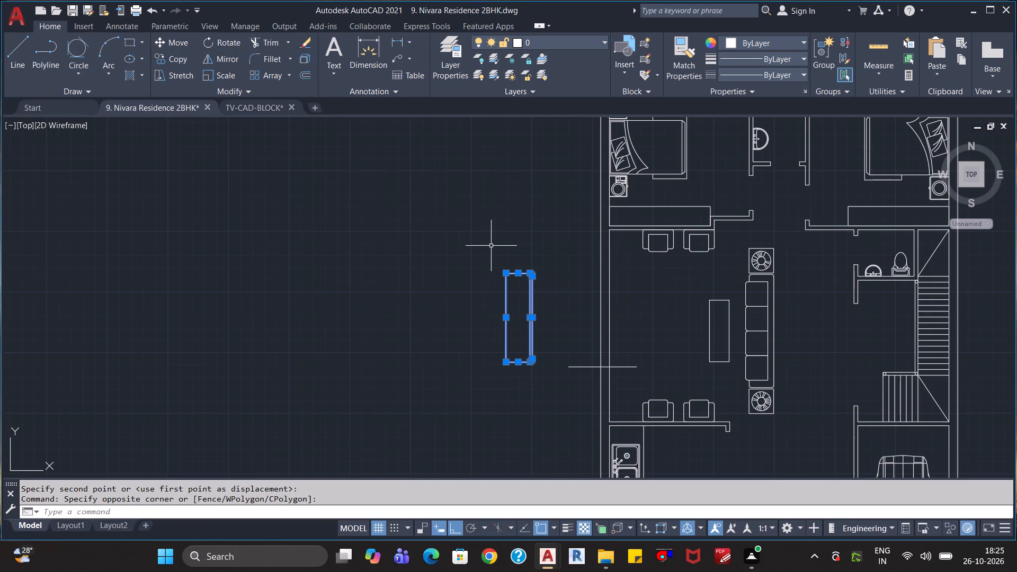
{"action": "key", "text": "m"}
{"action": "key", "text": "Return"}
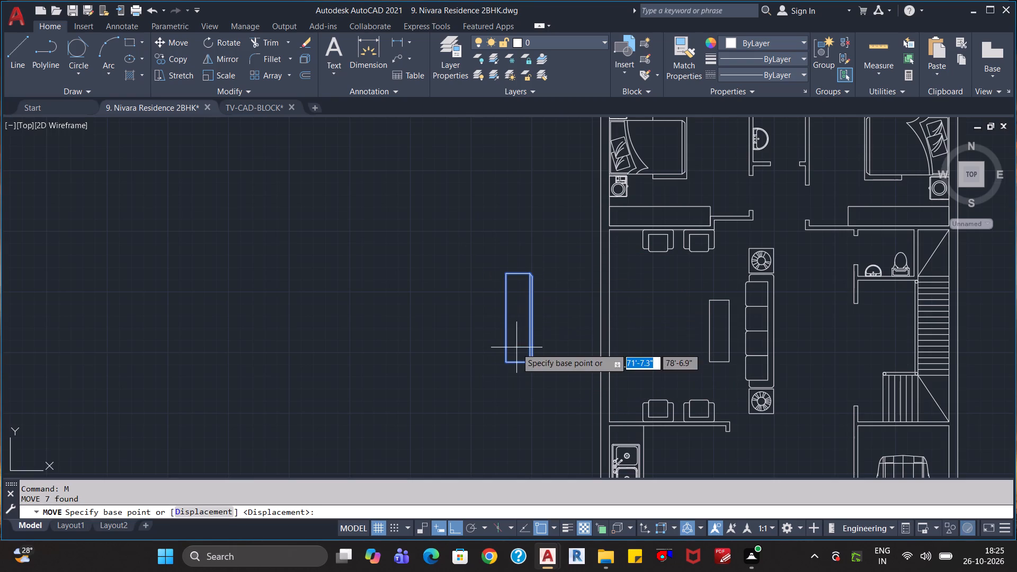
{"action": "left_click", "coordinate": [507, 360]}
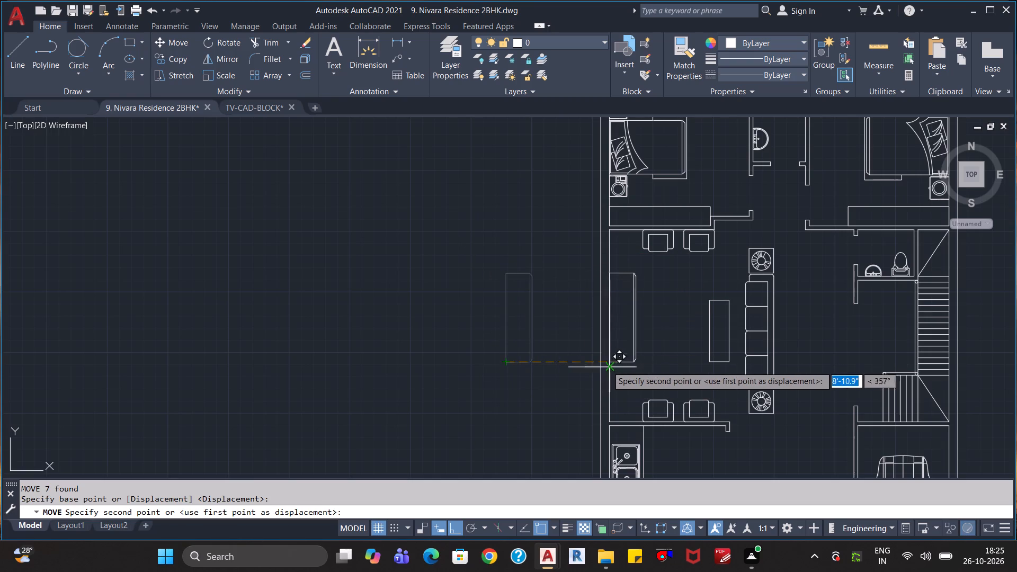
{"action": "left_click", "coordinate": [614, 367]}
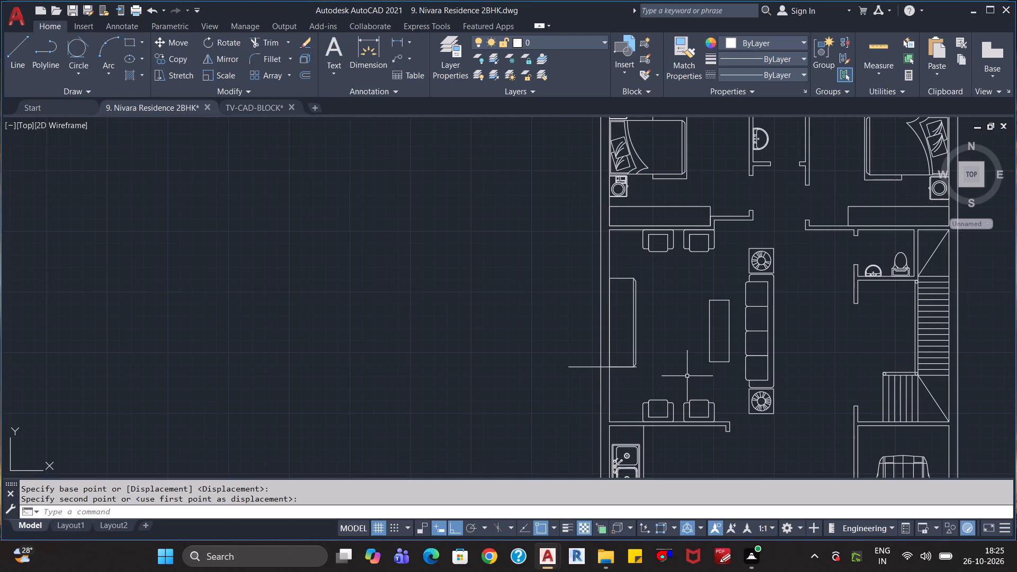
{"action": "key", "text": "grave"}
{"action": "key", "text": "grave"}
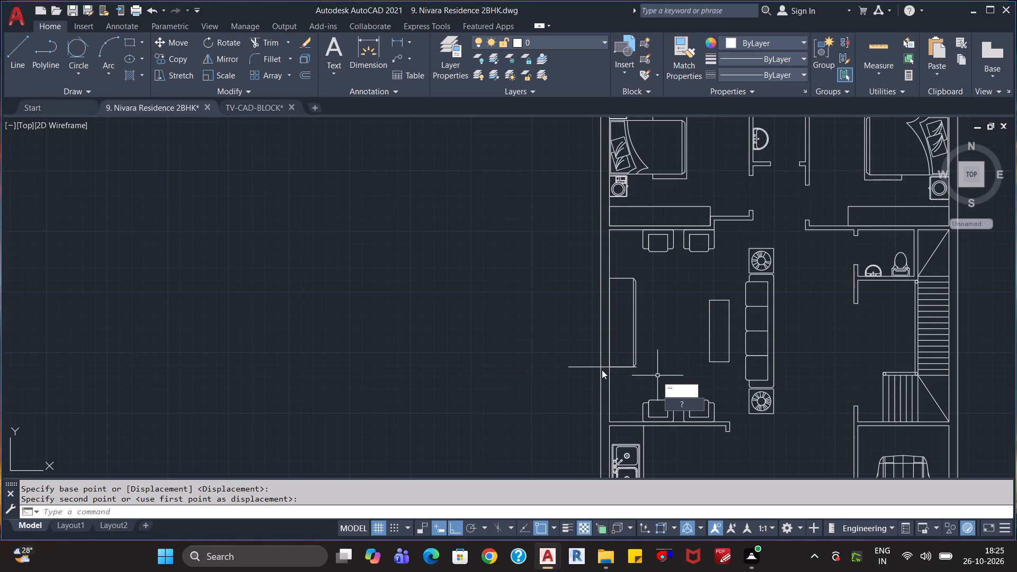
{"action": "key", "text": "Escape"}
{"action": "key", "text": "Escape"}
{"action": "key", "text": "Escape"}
Delete the horizontal guide line crossing the living room's west wall.
{"action": "left_click", "coordinate": [587, 350]}
{"action": "left_click", "coordinate": [573, 378]}
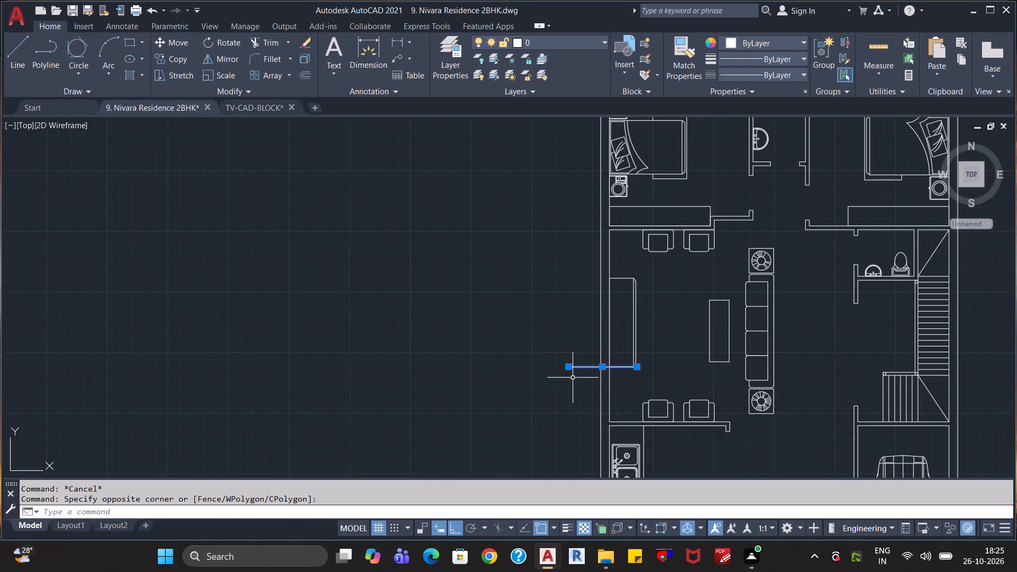
{"action": "key", "text": "Delete"}
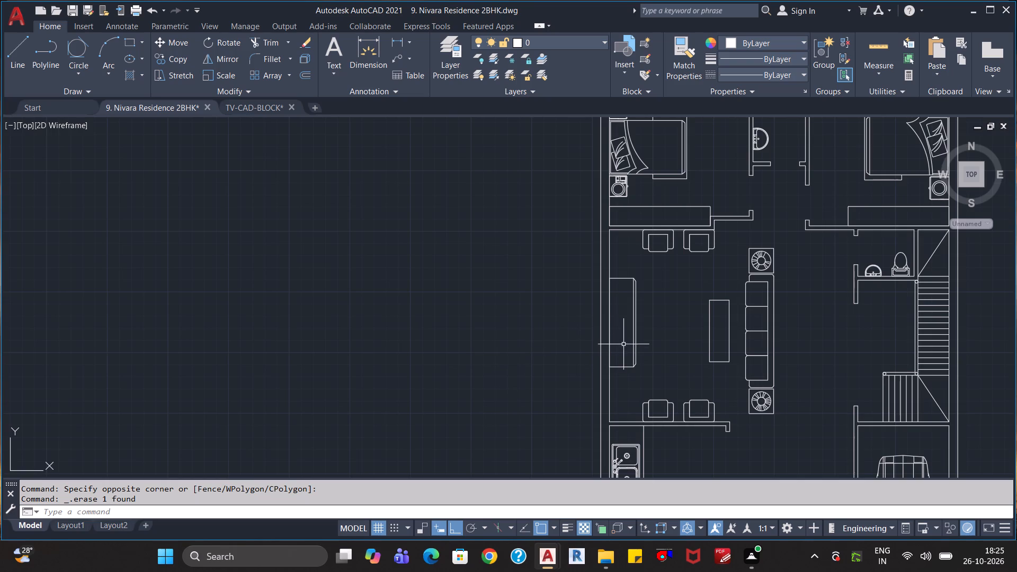
Draw a horizontal guide line a little over 6' long across the west wall, just south of the TV unit.
{"action": "key", "text": "l"}
{"action": "key", "text": "Return"}
{"action": "scroll", "coordinate": [626, 378], "scroll_direction": "up", "scroll_amount": 2}
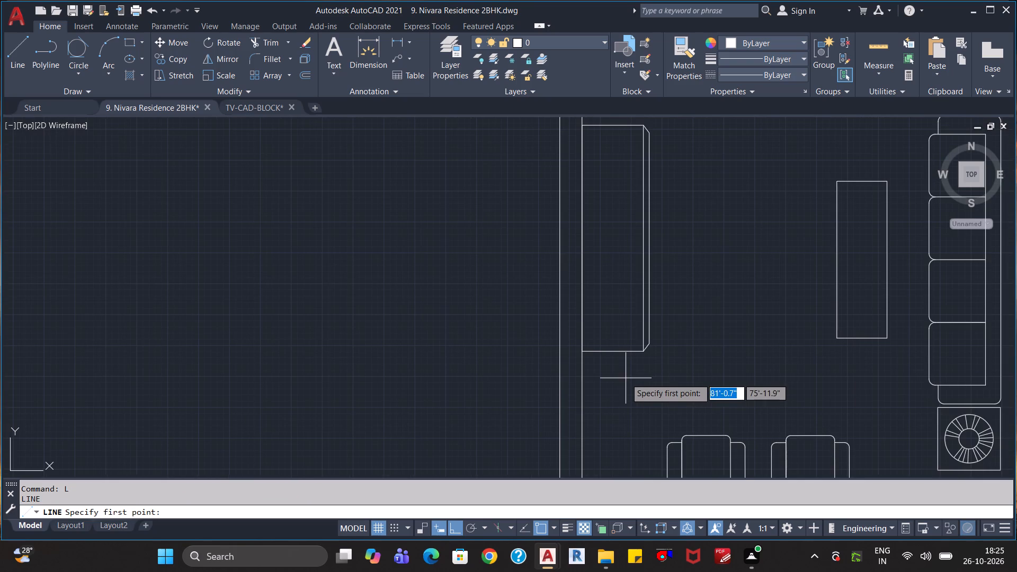
{"action": "left_click", "coordinate": [658, 380]}
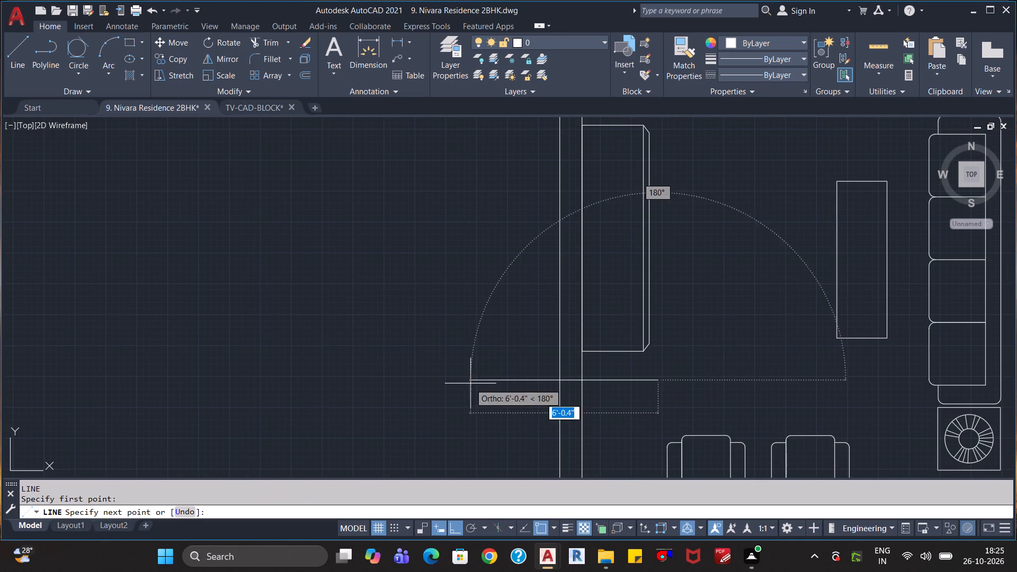
{"action": "left_click", "coordinate": [459, 383]}
{"action": "key", "text": "Escape"}
Move only the TV unit, without the wall line, from its southwest corner south to the new guide line at the wall's inner face.
{"action": "scroll", "coordinate": [523, 385], "scroll_direction": "down", "scroll_amount": 1}
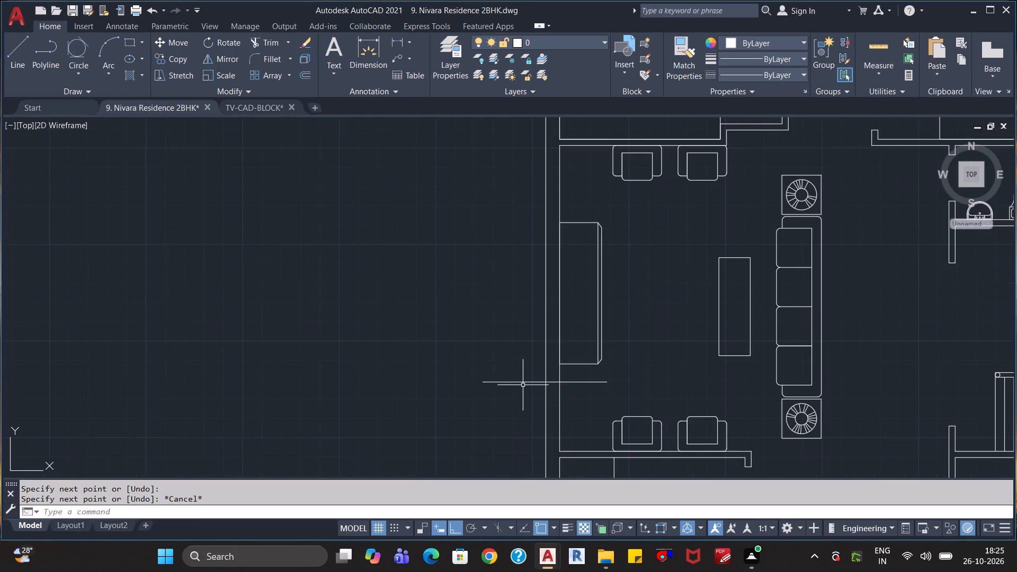
{"action": "left_click", "coordinate": [610, 210]}
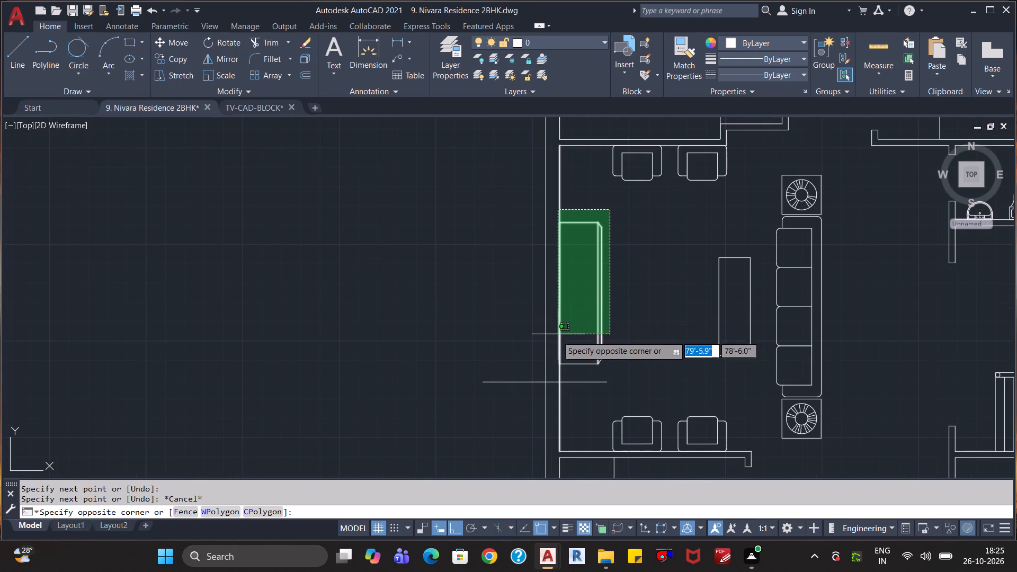
{"action": "left_click", "coordinate": [557, 373]}
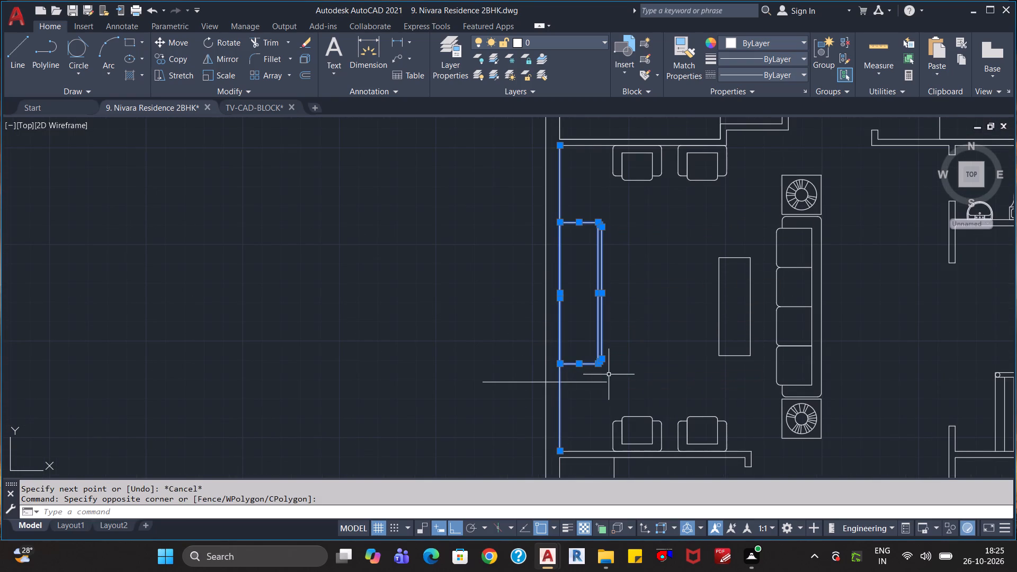
{"action": "left_click", "coordinate": [561, 395], "text": "shift"}
{"action": "key", "text": "m"}
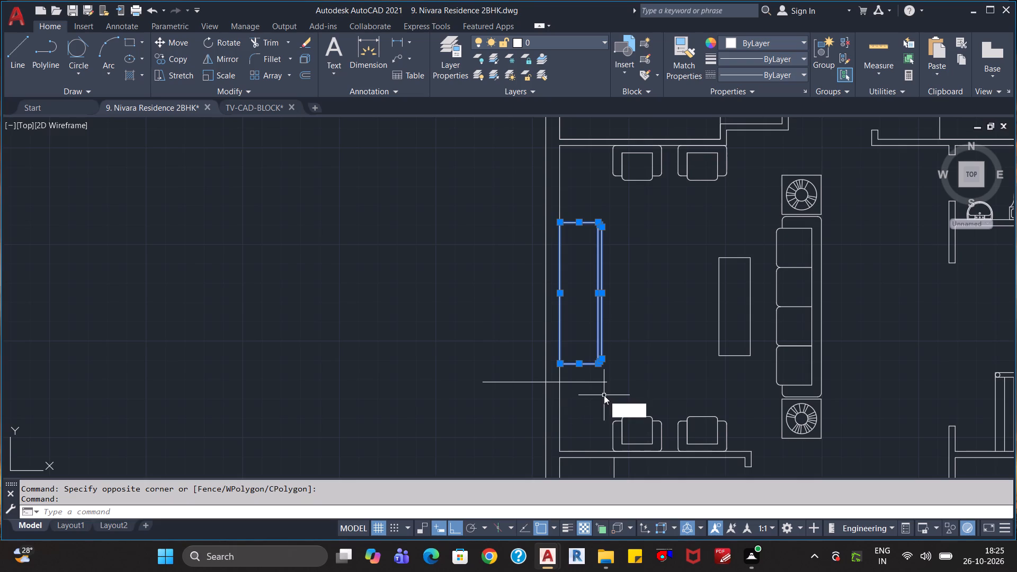
{"action": "key", "text": "Return"}
{"action": "left_click", "coordinate": [558, 365]}
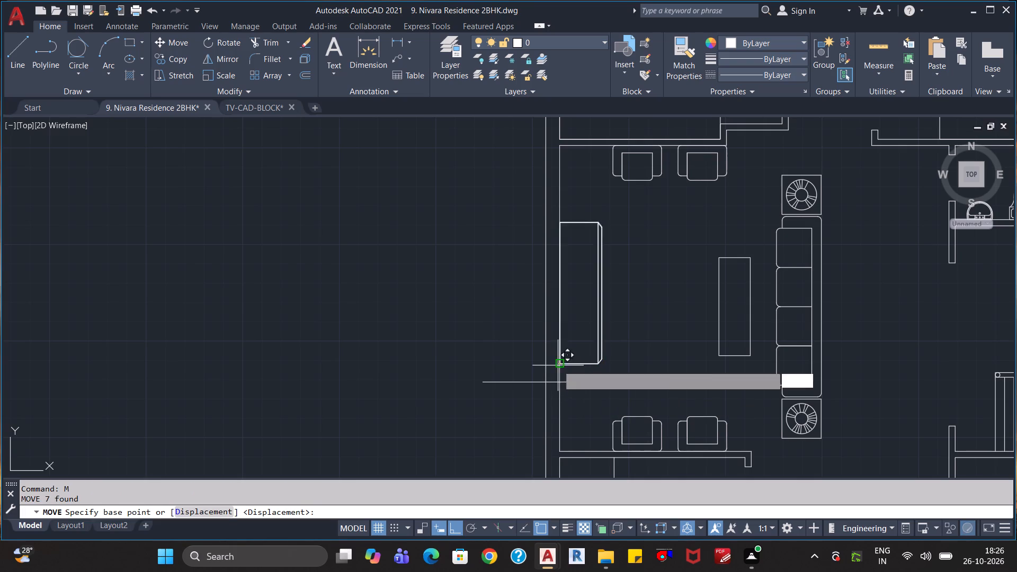
{"action": "left_click", "coordinate": [556, 380]}
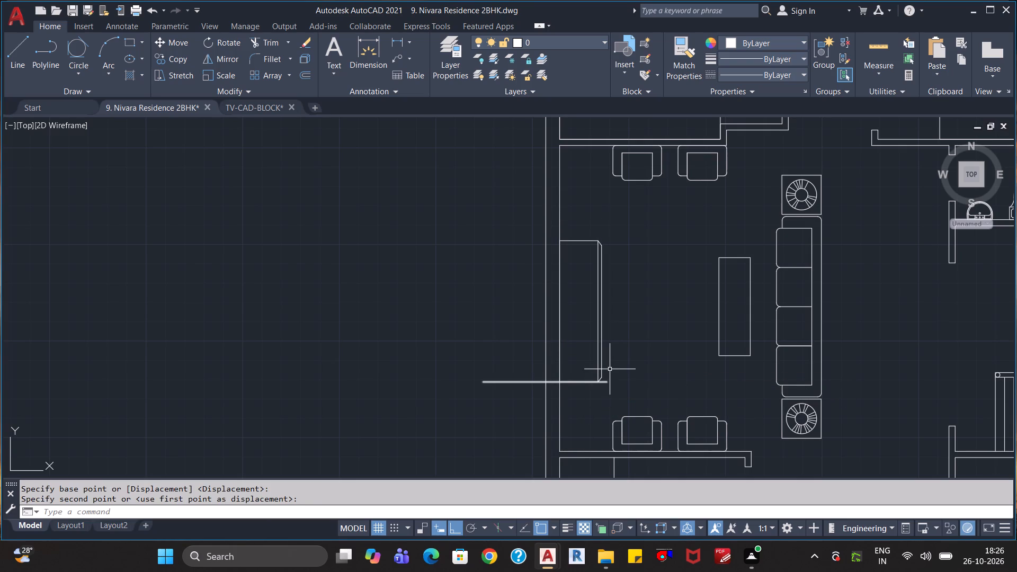
{"action": "key", "text": "Escape"}
{"action": "key", "text": "Escape"}
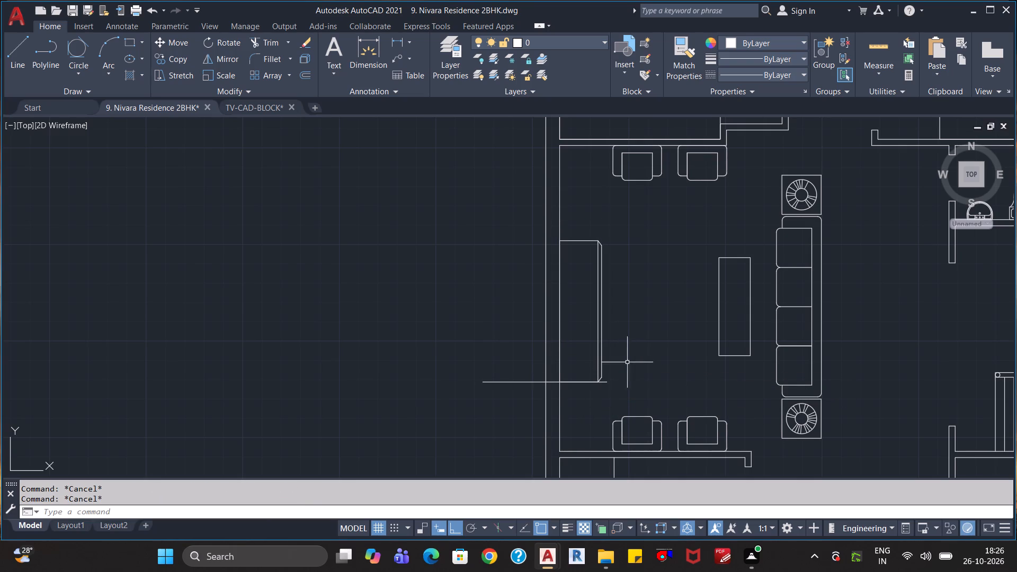
{"action": "key", "text": "Escape"}
Delete the guide line at the TV unit's south end.
{"action": "left_click", "coordinate": [517, 373]}
{"action": "left_click", "coordinate": [502, 395]}
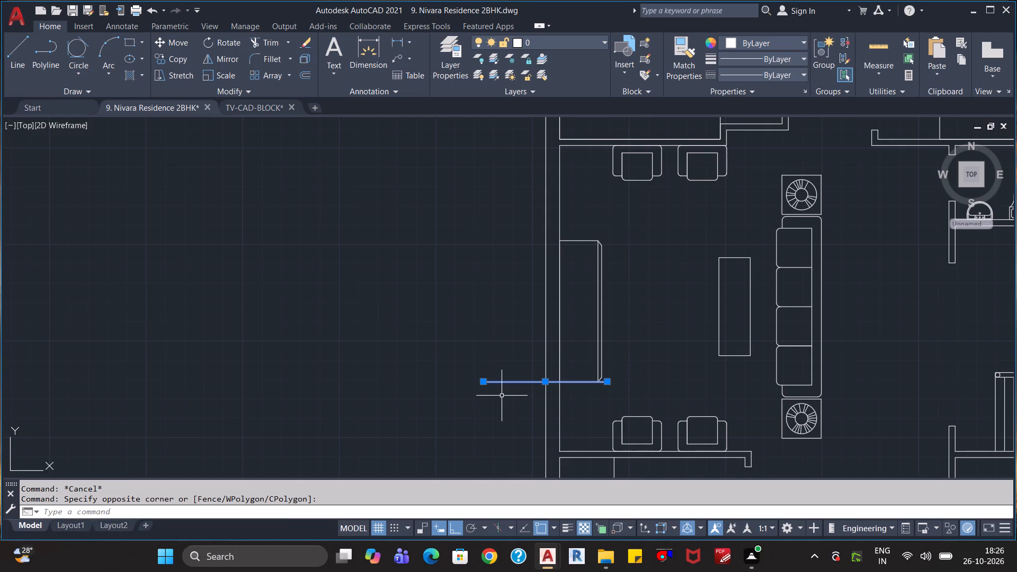
{"action": "key", "text": "Delete"}
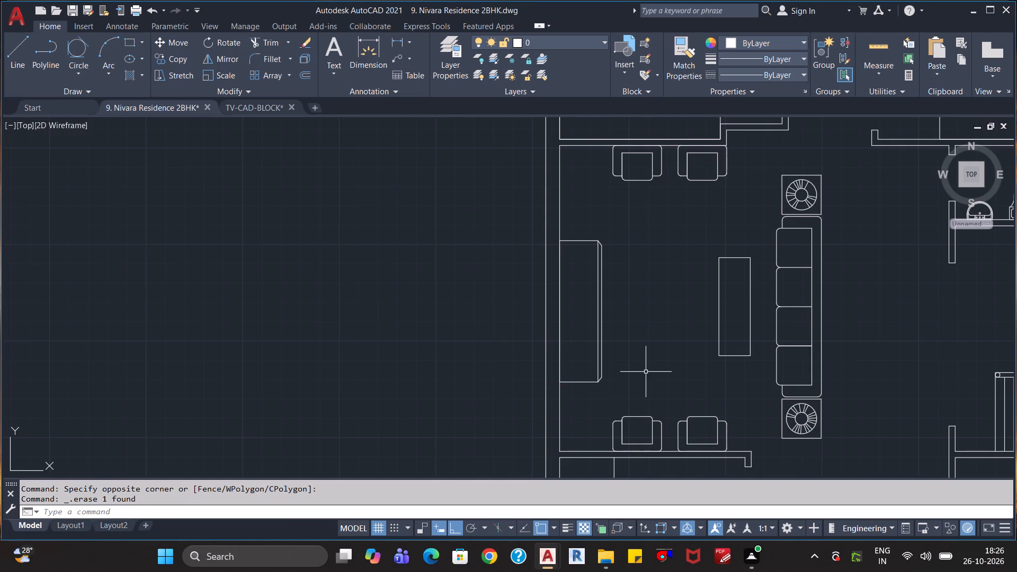
Save the Nivara Residence 2BHK drawing.
{"action": "key", "text": "ctrl+s"}
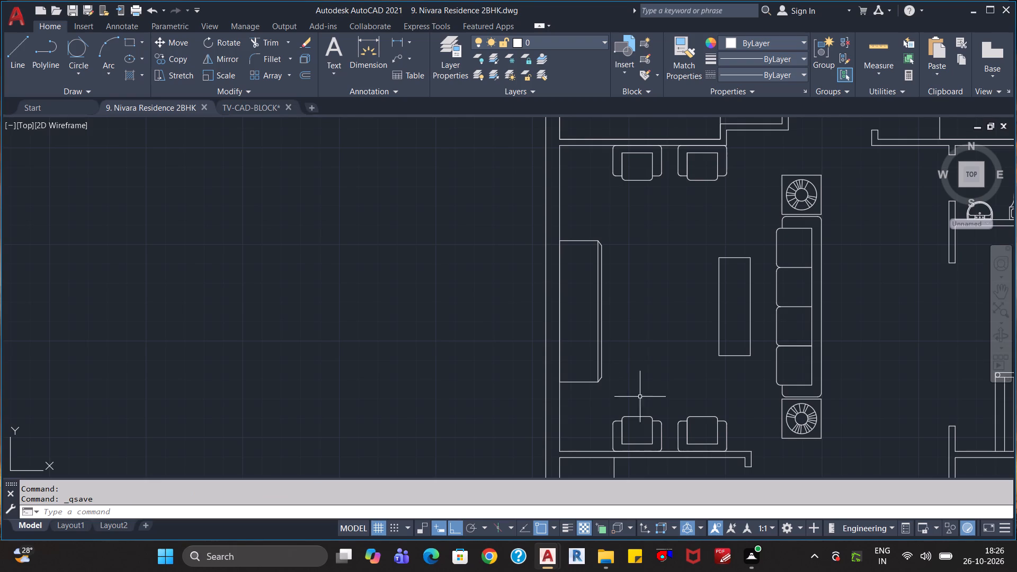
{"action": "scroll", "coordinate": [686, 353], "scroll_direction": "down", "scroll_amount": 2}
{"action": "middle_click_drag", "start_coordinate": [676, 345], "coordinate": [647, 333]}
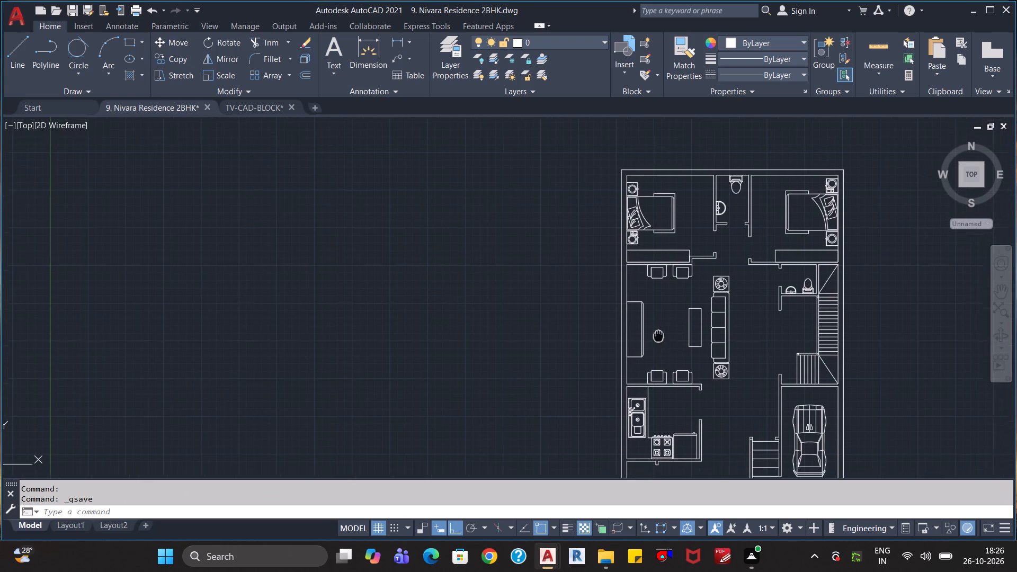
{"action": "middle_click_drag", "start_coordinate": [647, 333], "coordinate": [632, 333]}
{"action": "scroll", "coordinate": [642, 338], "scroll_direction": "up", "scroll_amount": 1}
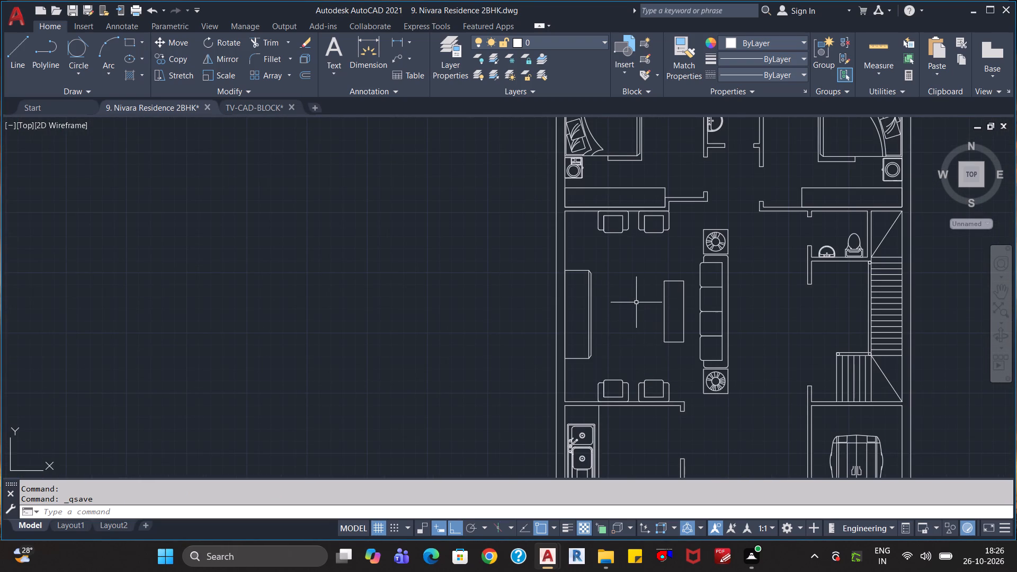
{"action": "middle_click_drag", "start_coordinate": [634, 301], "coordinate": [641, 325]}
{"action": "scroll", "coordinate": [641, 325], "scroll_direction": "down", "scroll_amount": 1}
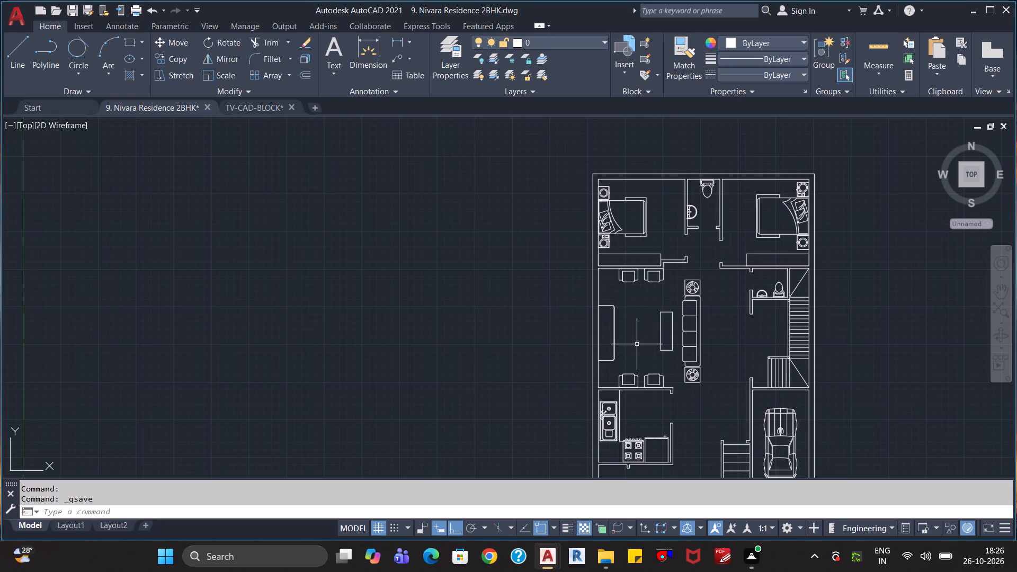
Save the Nivara Residence 2BHK drawing again.
{"action": "key", "text": "ctrl+s"}
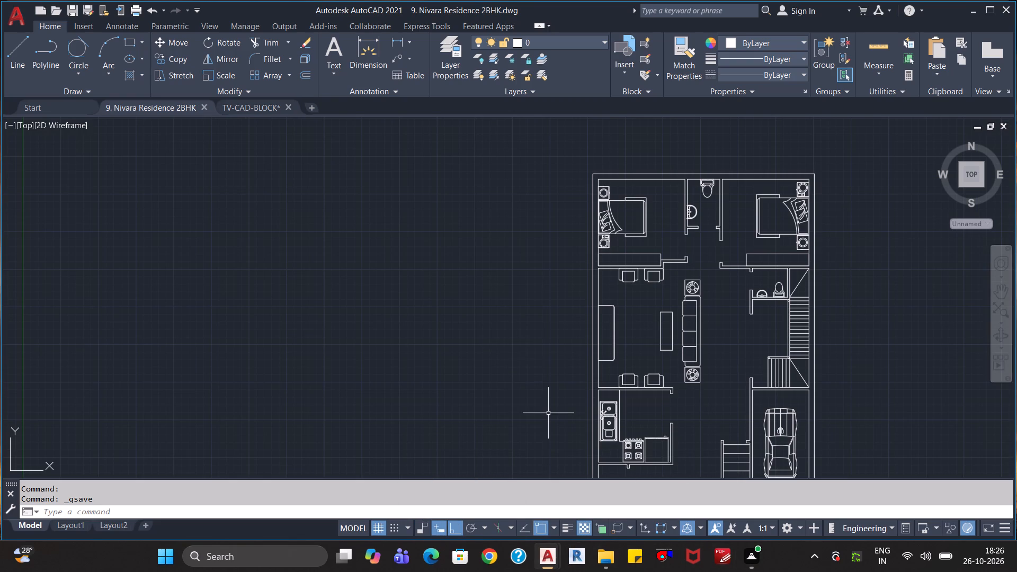
Switch to the TV-CAD-BLOCK drawing and examine the plan-view TV symbols for one suited to the living room's TV unit.
{"action": "left_click", "coordinate": [257, 108]}
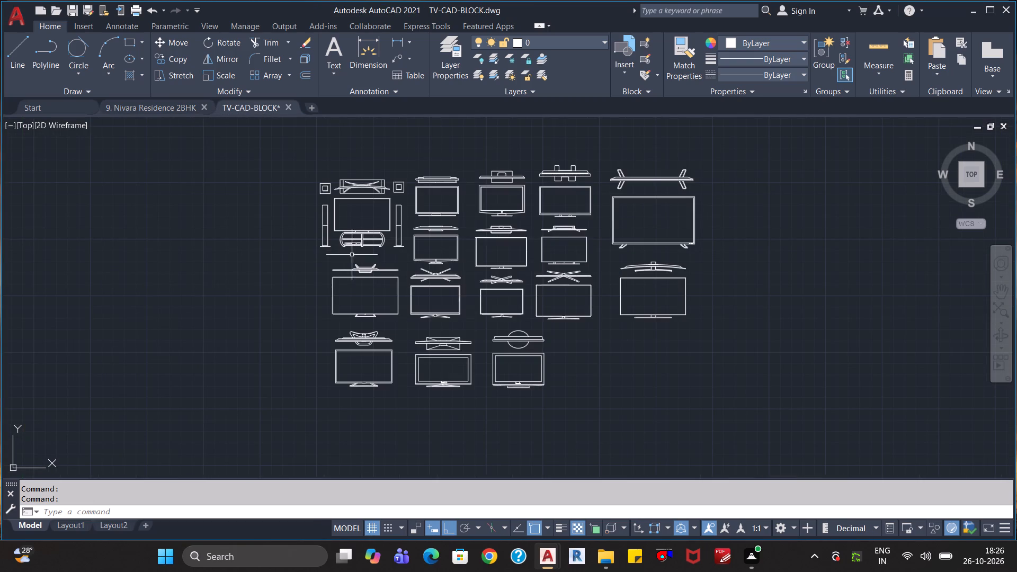
{"action": "scroll", "coordinate": [470, 307], "scroll_direction": "up", "scroll_amount": 1}
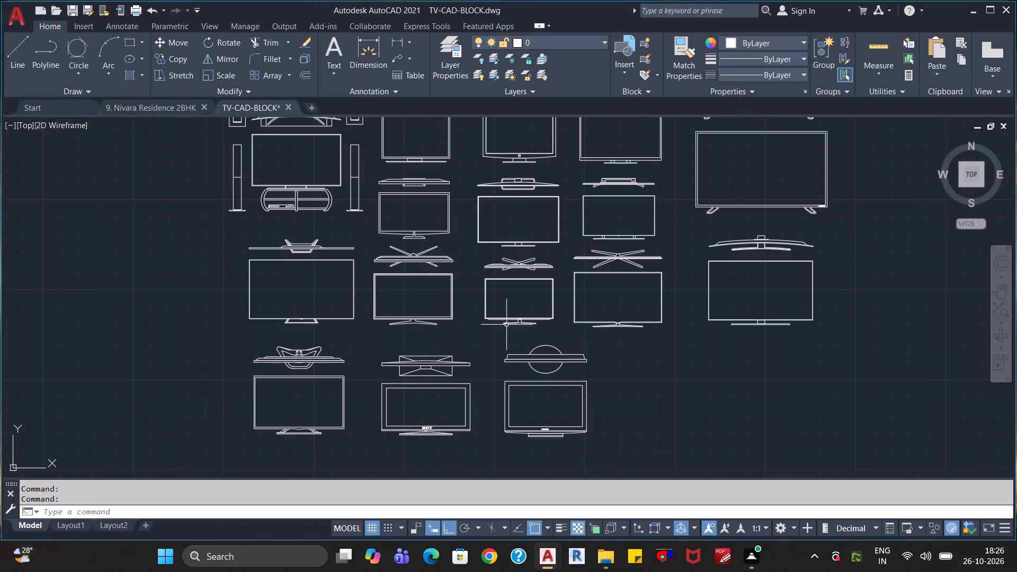
{"action": "scroll", "coordinate": [507, 325], "scroll_direction": "up", "scroll_amount": 1}
{"action": "middle_click_drag", "start_coordinate": [332, 339], "coordinate": [338, 337]}
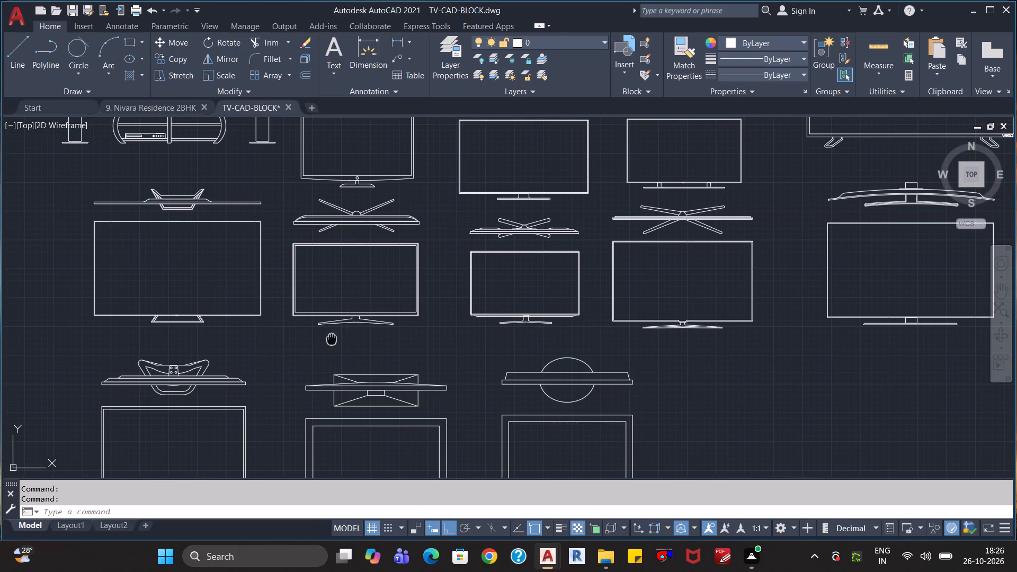
{"action": "middle_click_drag", "start_coordinate": [338, 337], "coordinate": [420, 308]}
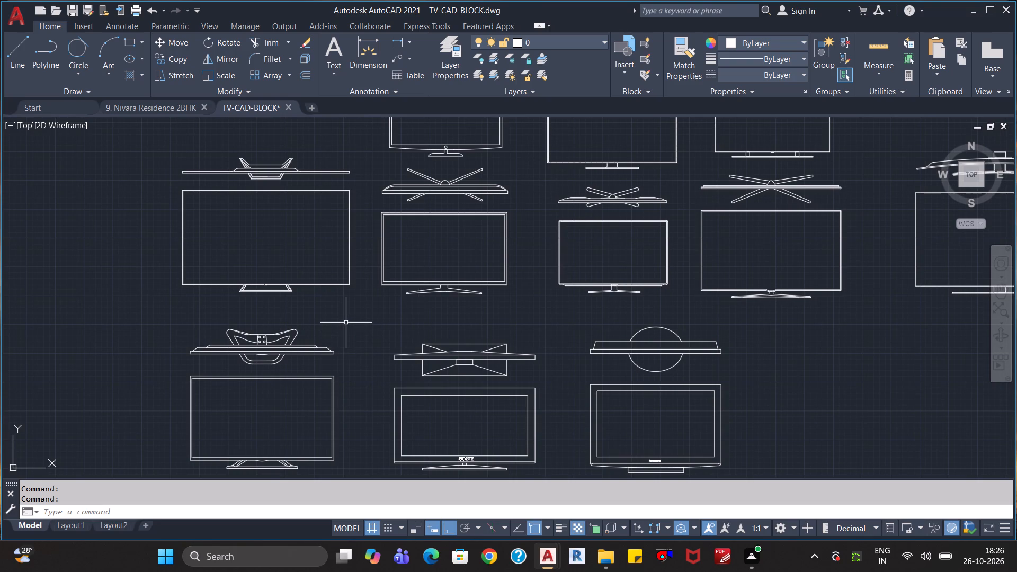
{"action": "scroll", "coordinate": [354, 321], "scroll_direction": "down", "scroll_amount": 1}
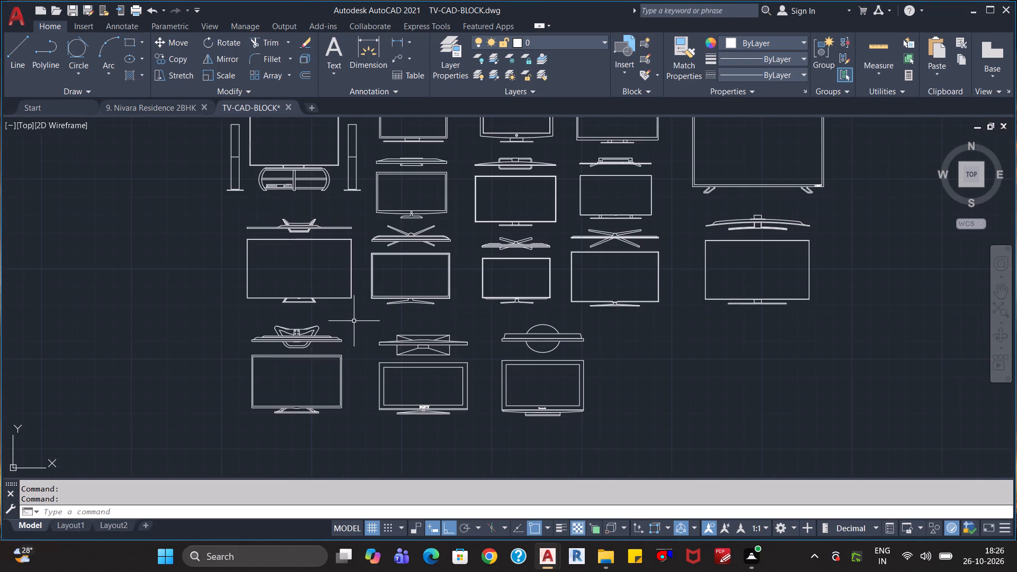
{"action": "scroll", "coordinate": [458, 321], "scroll_direction": "up", "scroll_amount": 1}
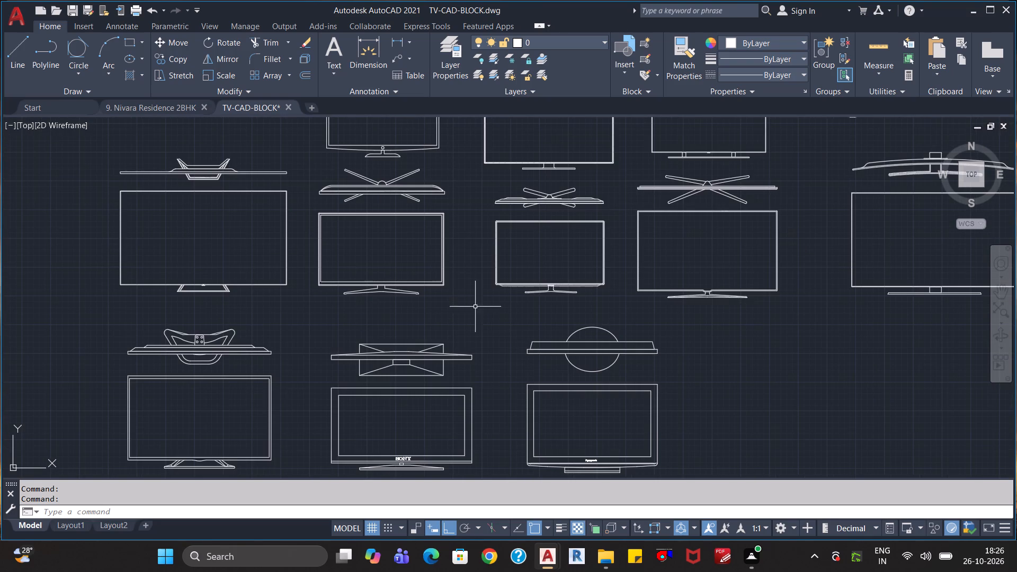
{"action": "left_click", "coordinate": [613, 176]}
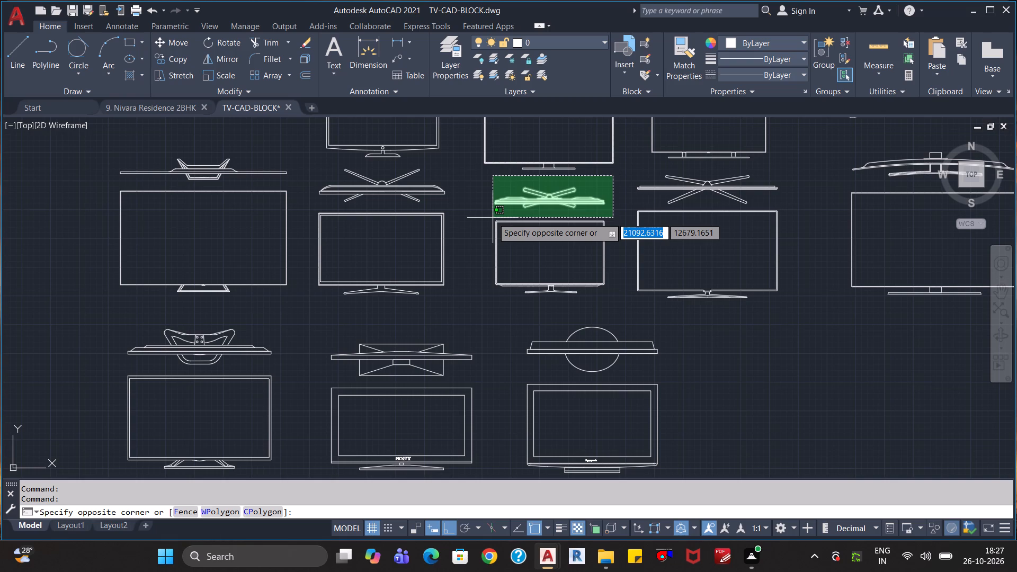
{"action": "key", "text": "Escape"}
{"action": "scroll", "coordinate": [259, 154], "scroll_direction": "down", "scroll_amount": 1}
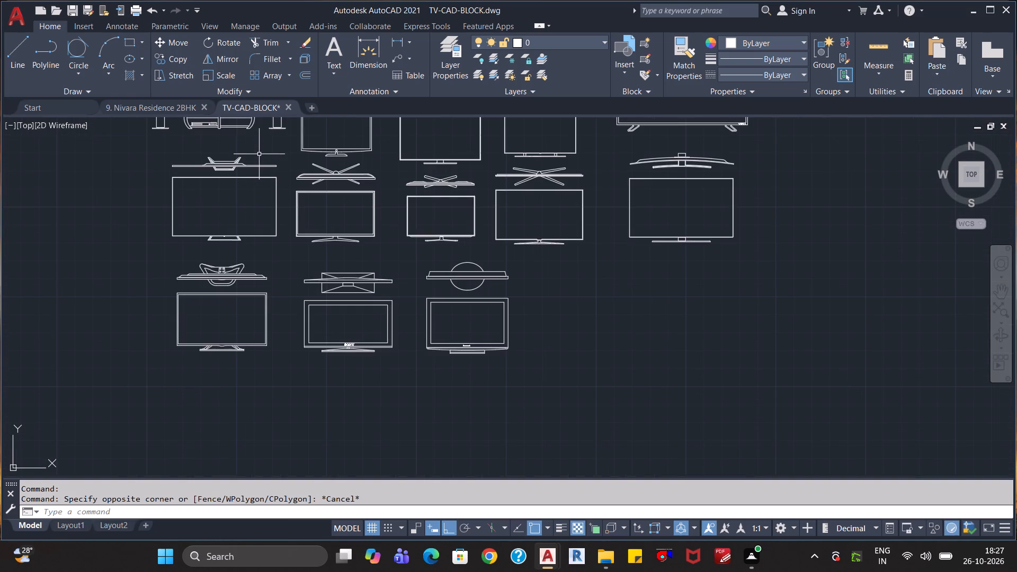
{"action": "middle_click_drag", "start_coordinate": [260, 153], "coordinate": [288, 241]}
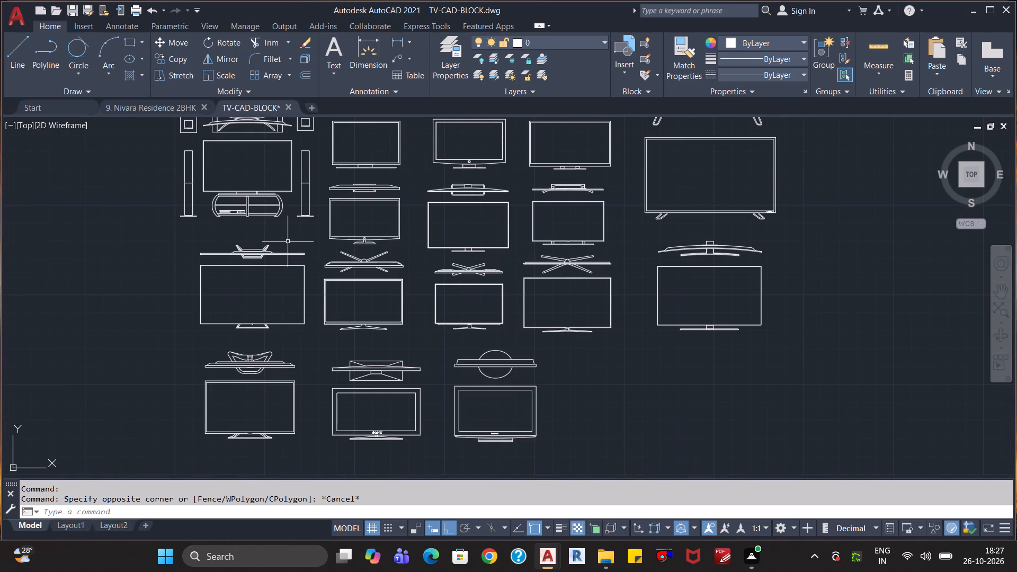
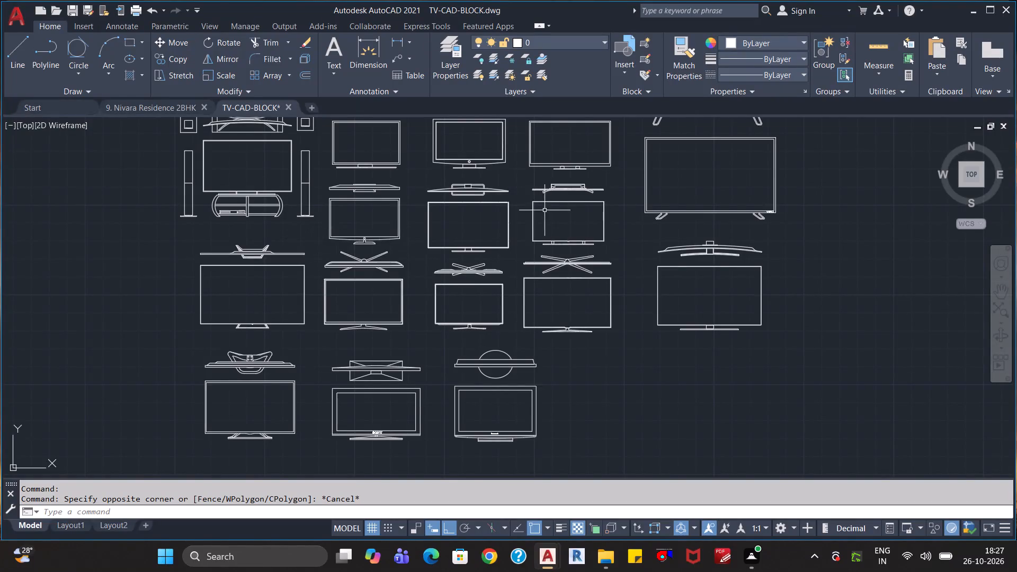
Copy the plan-view TV symbol with angled stand legs, above the first television in the row below the TV cabinet.
{"action": "scroll", "coordinate": [559, 205], "scroll_direction": "up", "scroll_amount": 1}
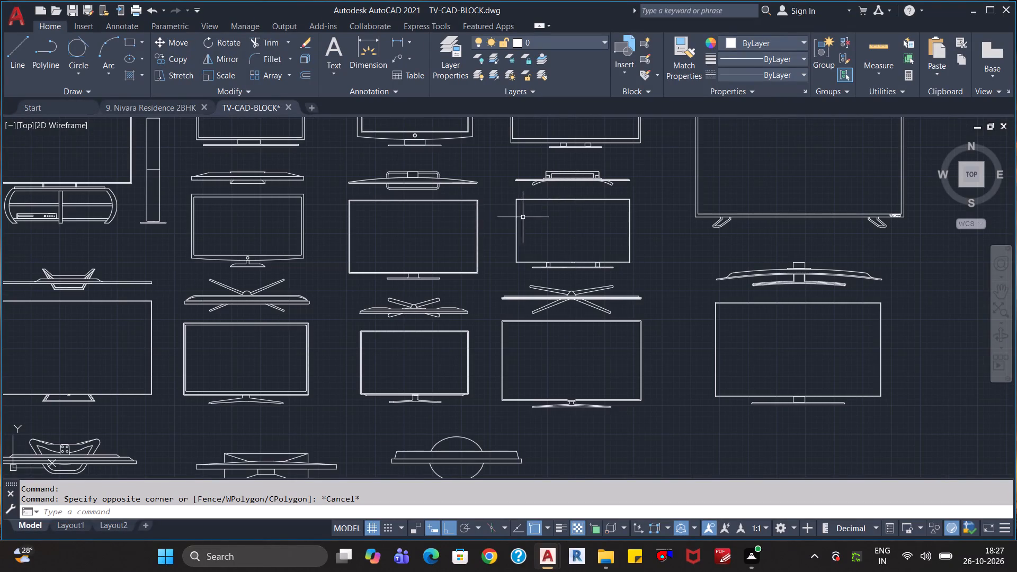
{"action": "middle_click_drag", "start_coordinate": [162, 262], "coordinate": [365, 261]}
{"action": "left_click", "coordinate": [367, 252]}
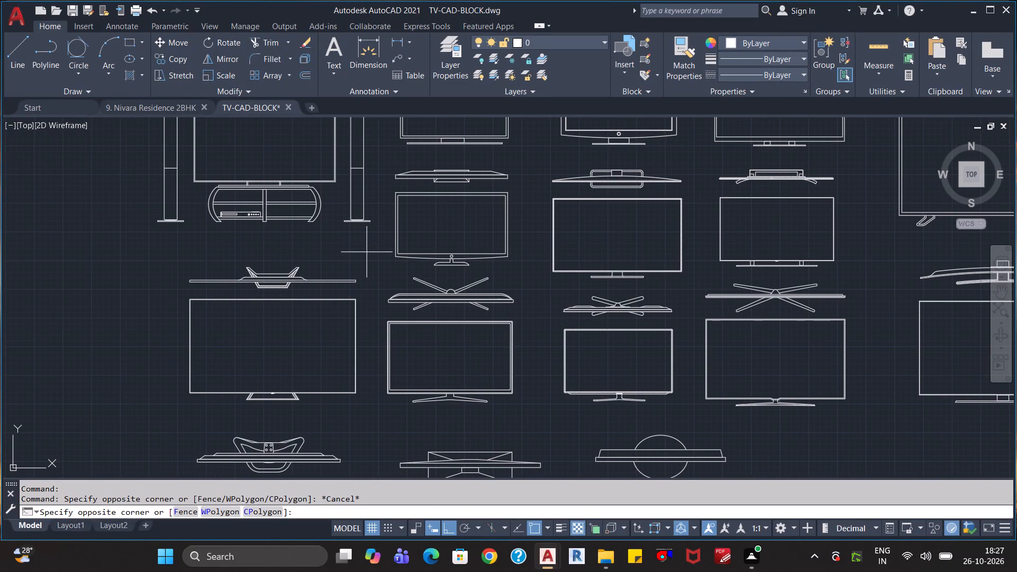
{"action": "left_click", "coordinate": [180, 293]}
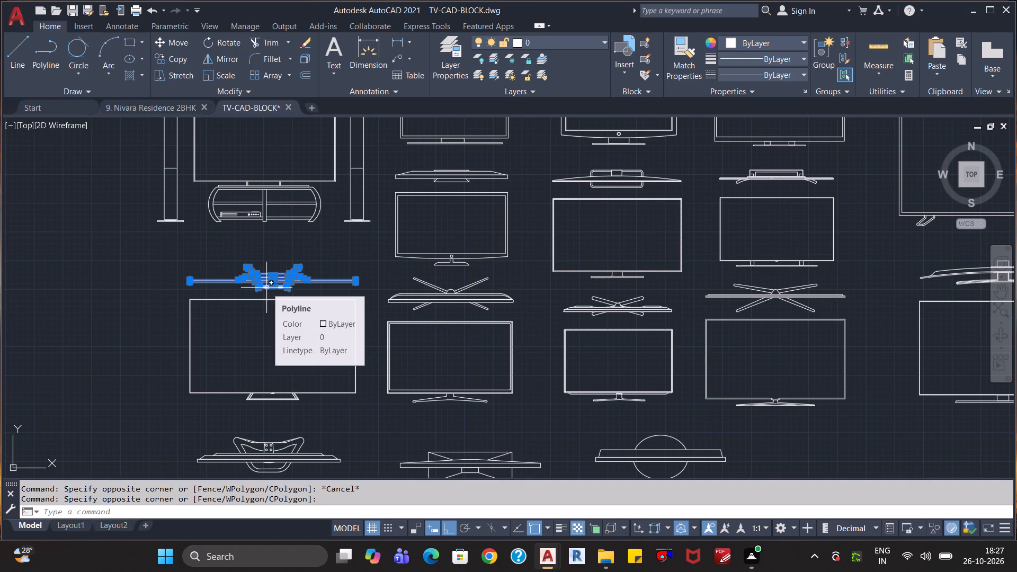
{"action": "key", "text": "ctrl+c"}
Switch to the Nivara Residence 2BHK drawing and paste the TV symbol in the empty space north of the furnished plan.
{"action": "key", "text": "alt+Tab"}
{"action": "key", "text": "alt+Tab"}
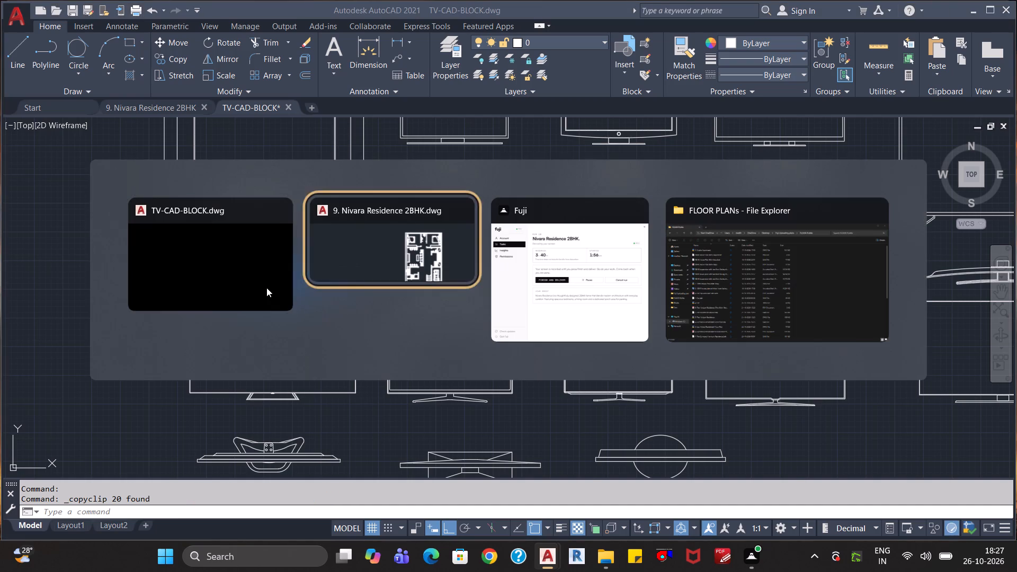
{"action": "left_click", "coordinate": [380, 311]}
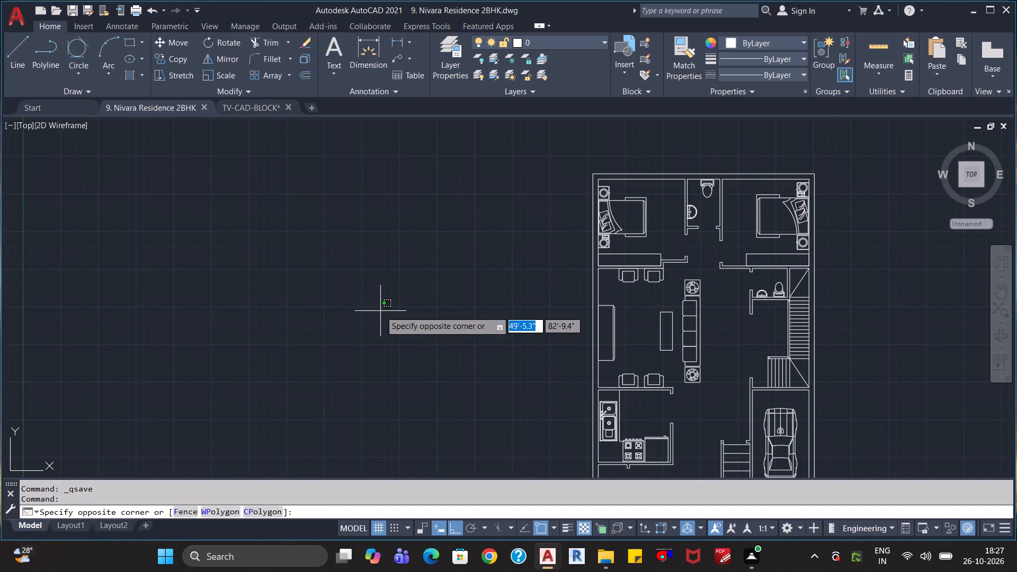
{"action": "key", "text": "ctrl+v"}
{"action": "scroll", "coordinate": [3, 329], "scroll_direction": "down", "scroll_amount": 3}
{"action": "scroll", "coordinate": [110, 323], "scroll_direction": "down", "scroll_amount": 1}
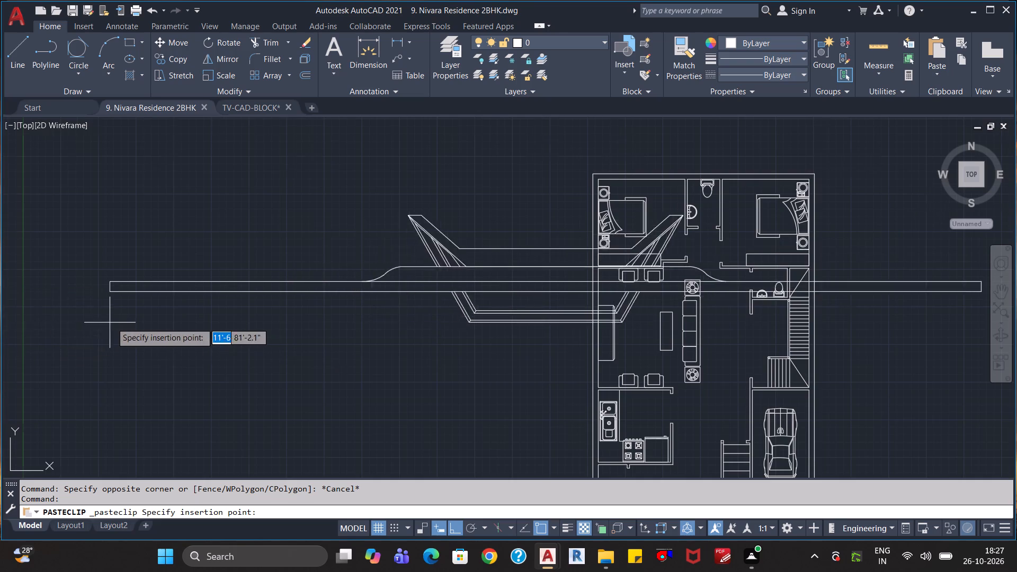
{"action": "scroll", "coordinate": [111, 323], "scroll_direction": "down", "scroll_amount": 2}
{"action": "left_click", "coordinate": [150, 238]}
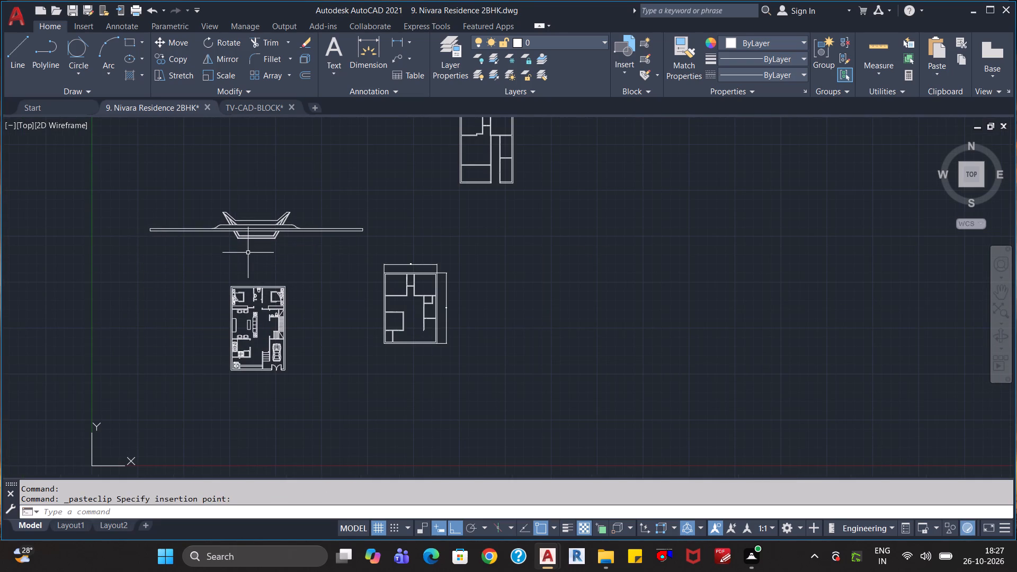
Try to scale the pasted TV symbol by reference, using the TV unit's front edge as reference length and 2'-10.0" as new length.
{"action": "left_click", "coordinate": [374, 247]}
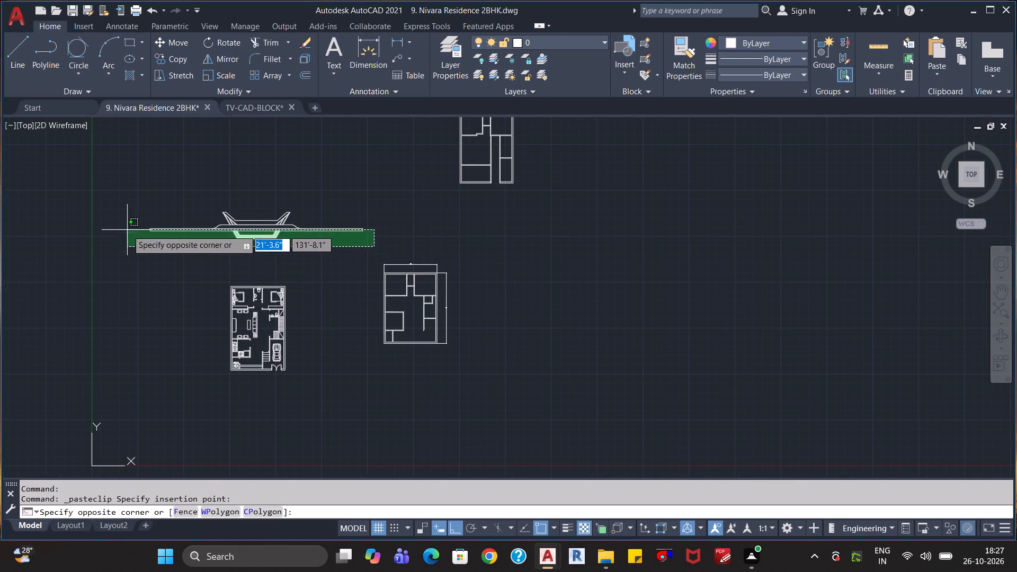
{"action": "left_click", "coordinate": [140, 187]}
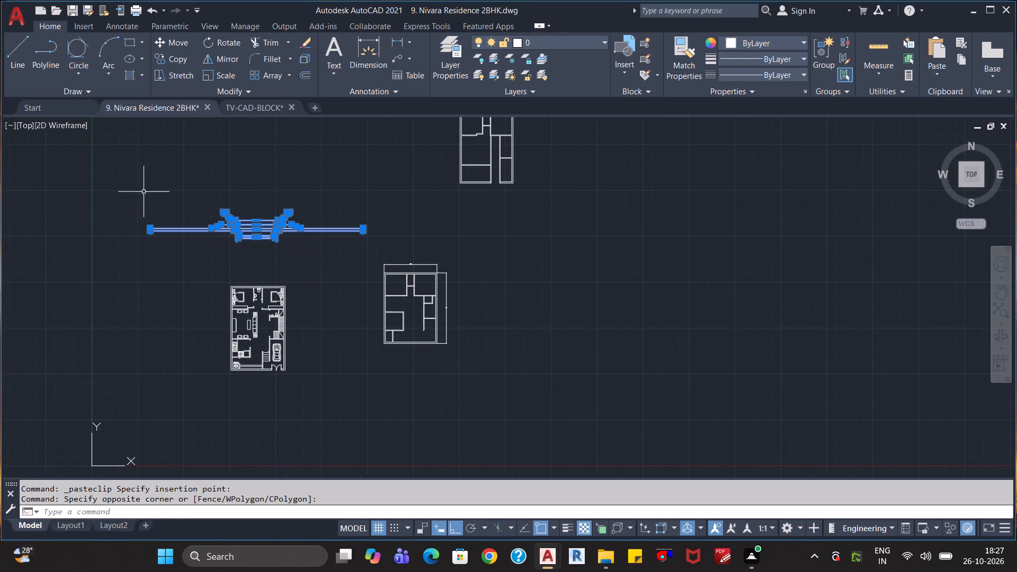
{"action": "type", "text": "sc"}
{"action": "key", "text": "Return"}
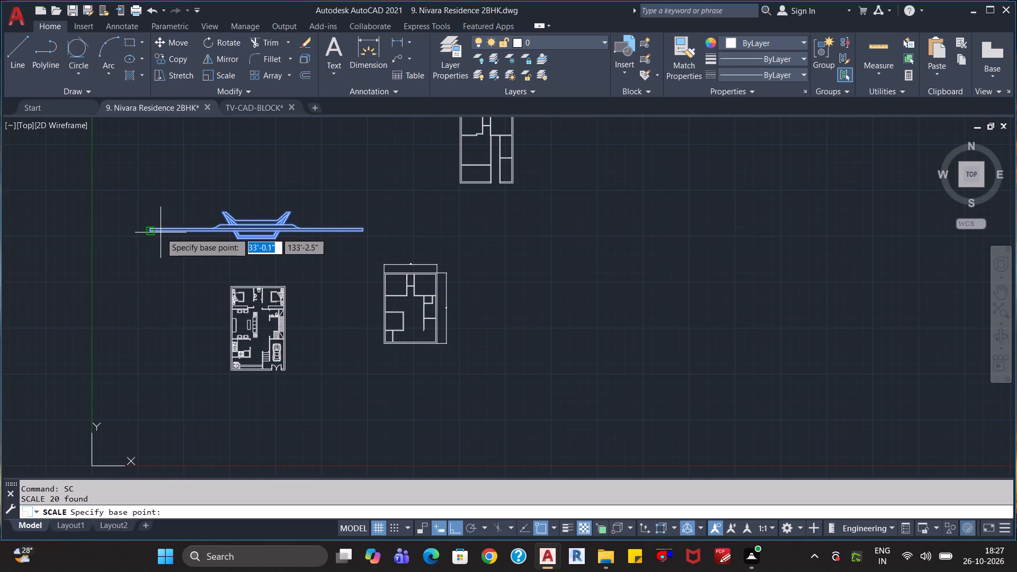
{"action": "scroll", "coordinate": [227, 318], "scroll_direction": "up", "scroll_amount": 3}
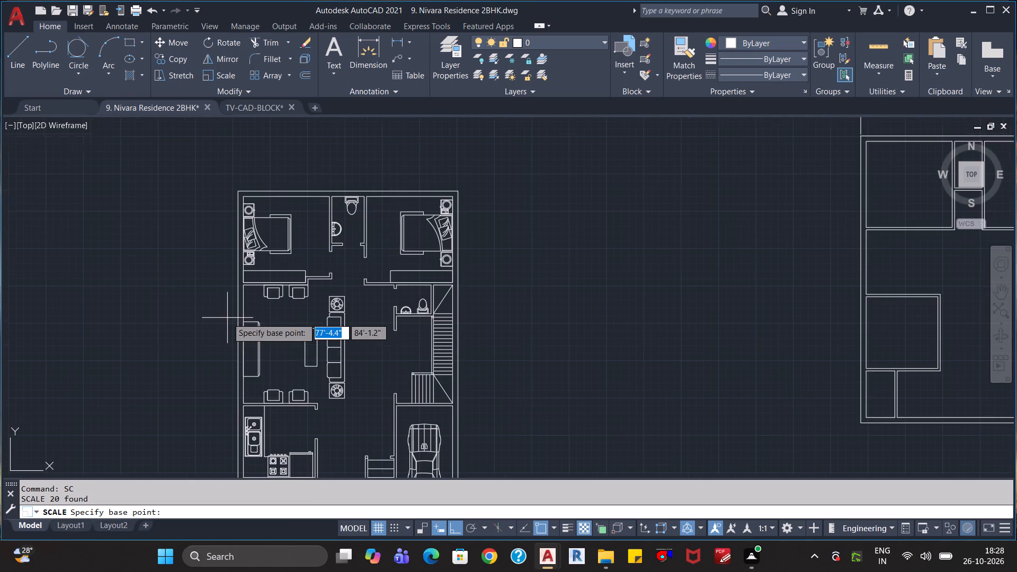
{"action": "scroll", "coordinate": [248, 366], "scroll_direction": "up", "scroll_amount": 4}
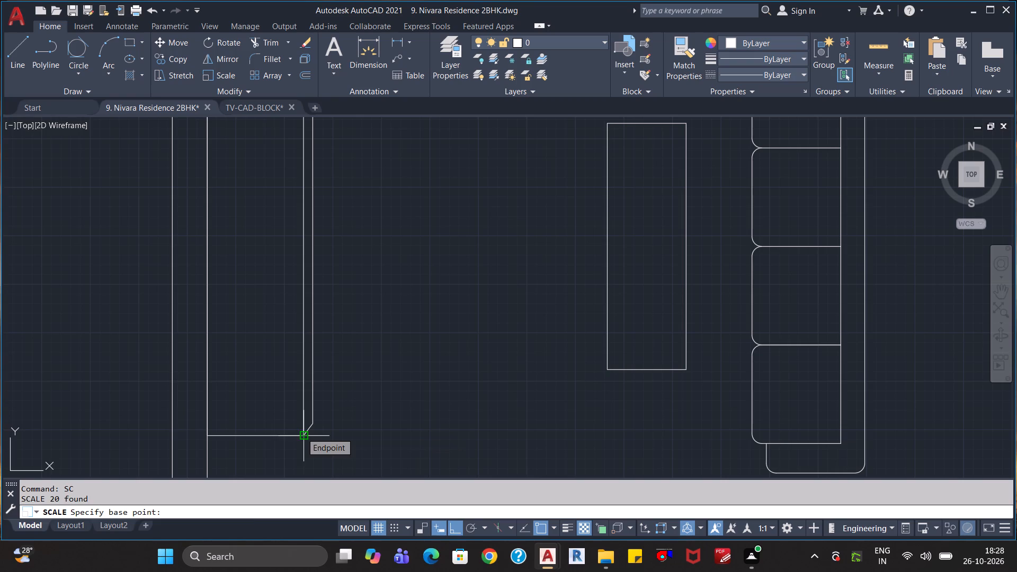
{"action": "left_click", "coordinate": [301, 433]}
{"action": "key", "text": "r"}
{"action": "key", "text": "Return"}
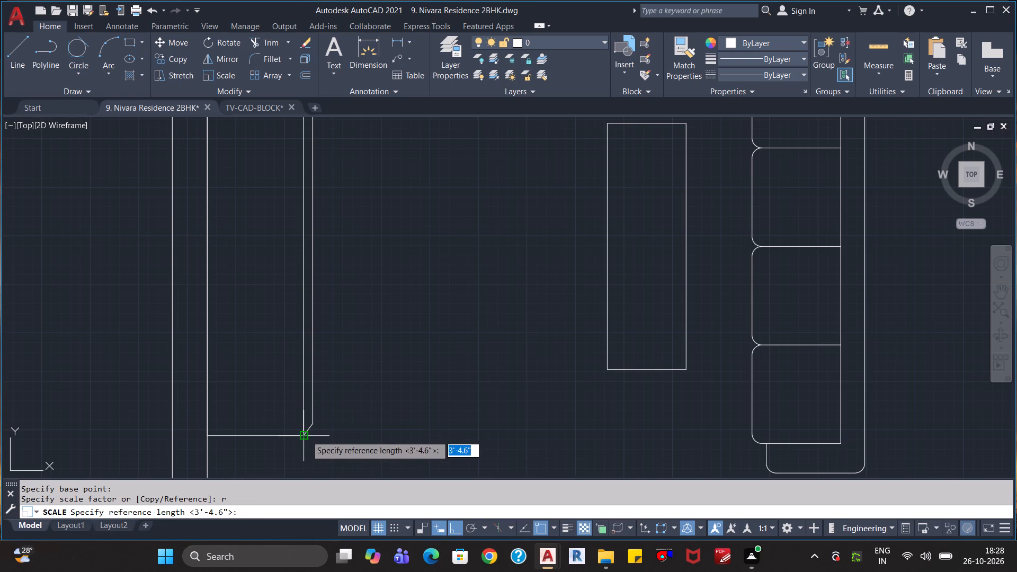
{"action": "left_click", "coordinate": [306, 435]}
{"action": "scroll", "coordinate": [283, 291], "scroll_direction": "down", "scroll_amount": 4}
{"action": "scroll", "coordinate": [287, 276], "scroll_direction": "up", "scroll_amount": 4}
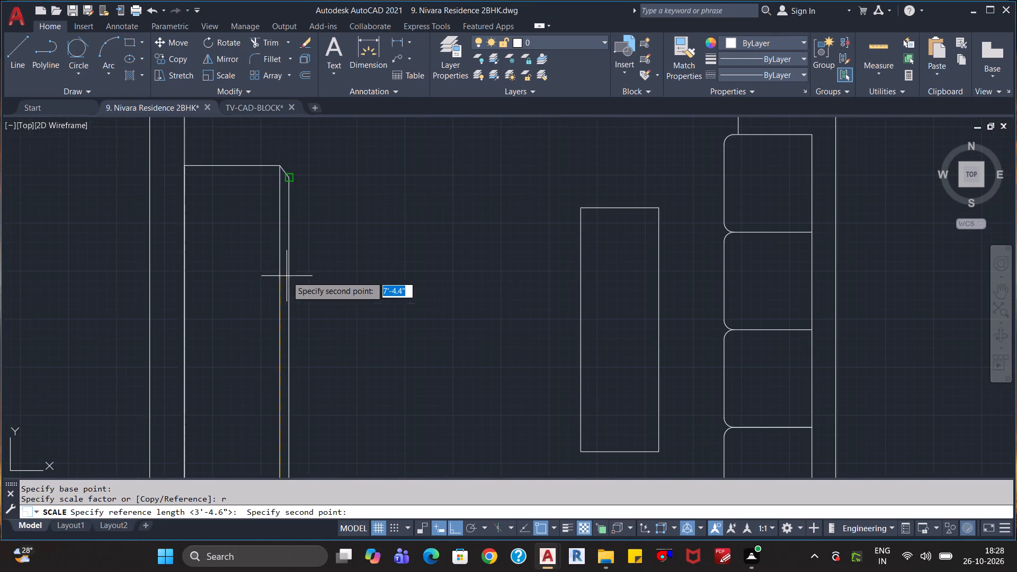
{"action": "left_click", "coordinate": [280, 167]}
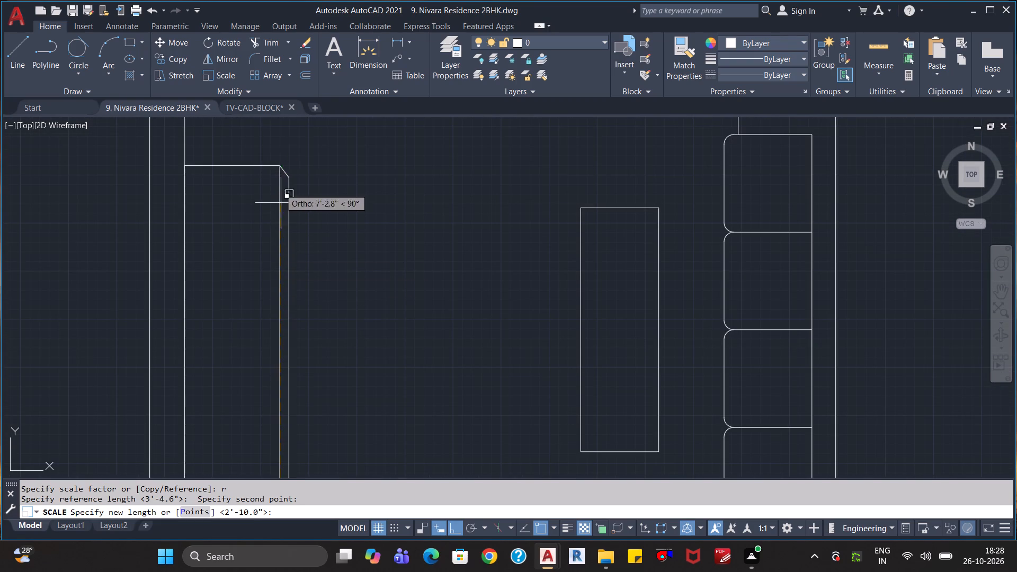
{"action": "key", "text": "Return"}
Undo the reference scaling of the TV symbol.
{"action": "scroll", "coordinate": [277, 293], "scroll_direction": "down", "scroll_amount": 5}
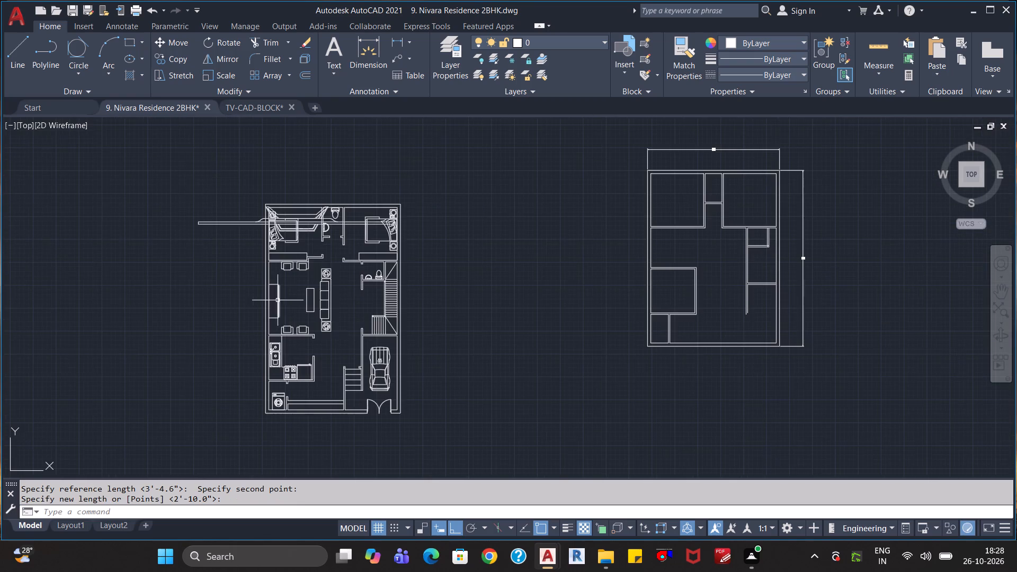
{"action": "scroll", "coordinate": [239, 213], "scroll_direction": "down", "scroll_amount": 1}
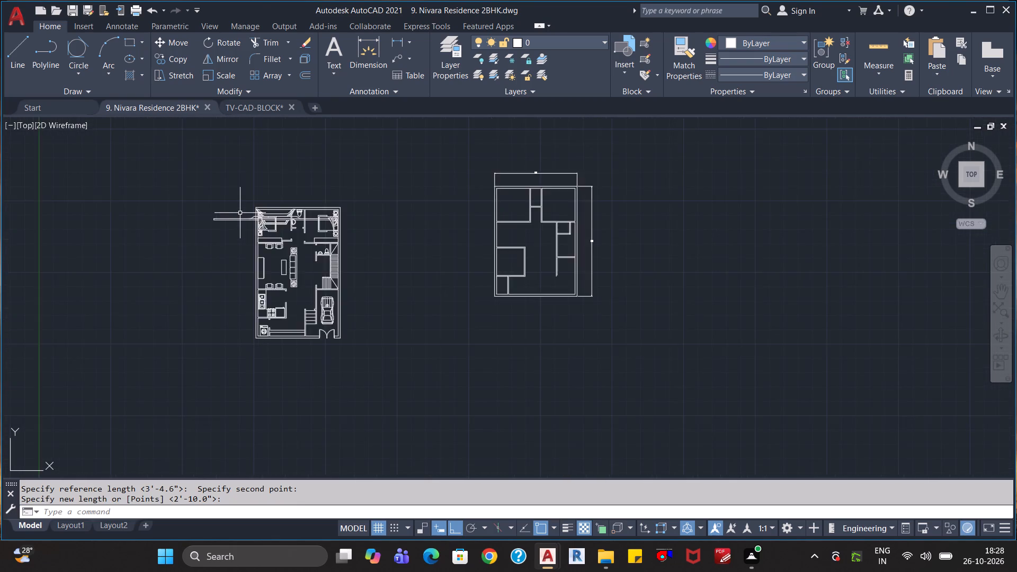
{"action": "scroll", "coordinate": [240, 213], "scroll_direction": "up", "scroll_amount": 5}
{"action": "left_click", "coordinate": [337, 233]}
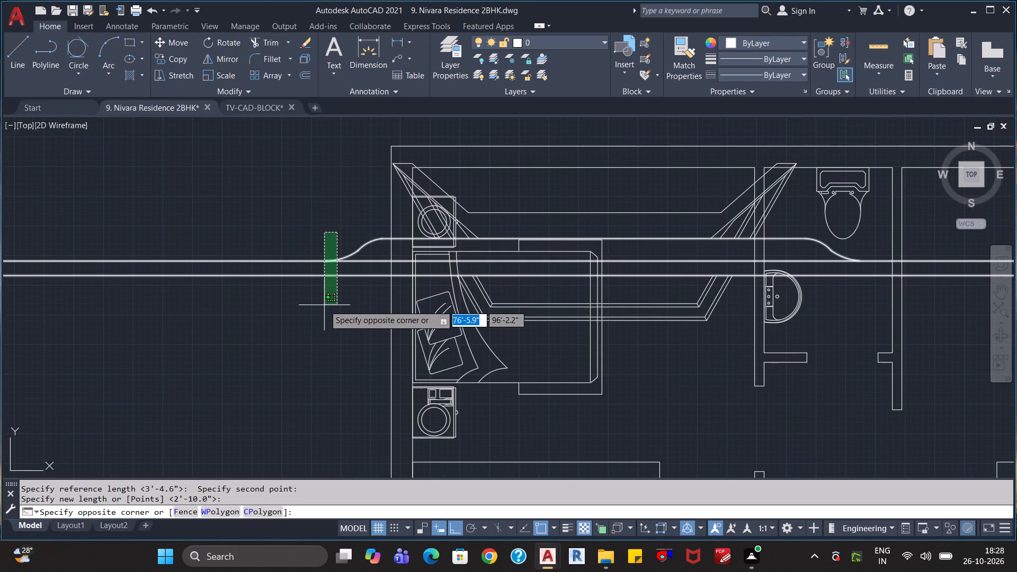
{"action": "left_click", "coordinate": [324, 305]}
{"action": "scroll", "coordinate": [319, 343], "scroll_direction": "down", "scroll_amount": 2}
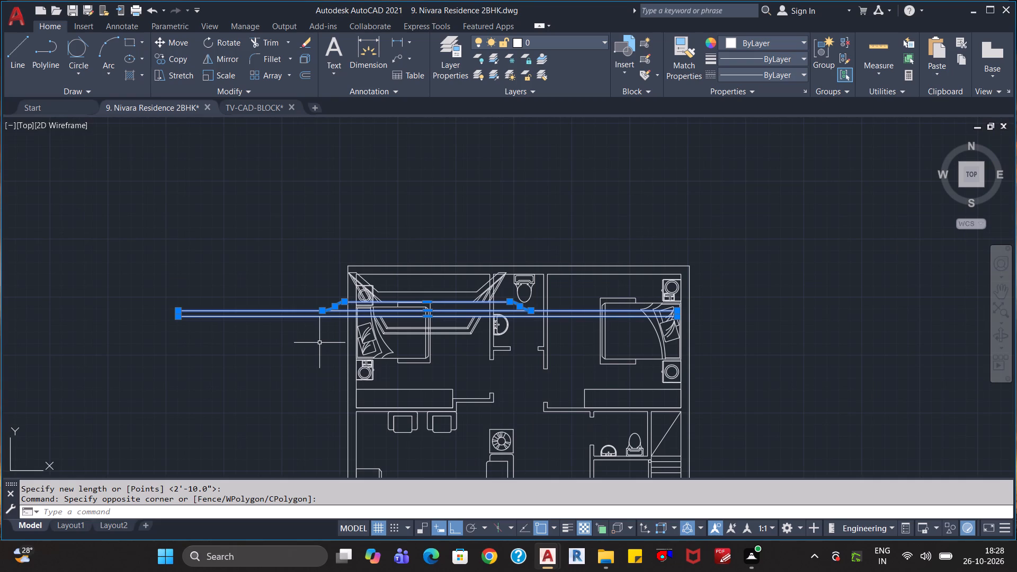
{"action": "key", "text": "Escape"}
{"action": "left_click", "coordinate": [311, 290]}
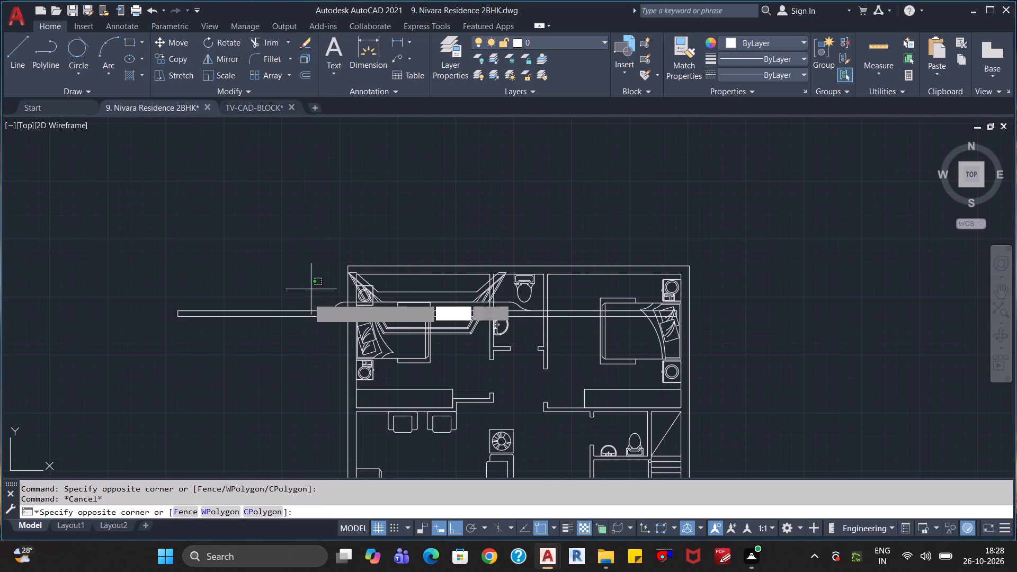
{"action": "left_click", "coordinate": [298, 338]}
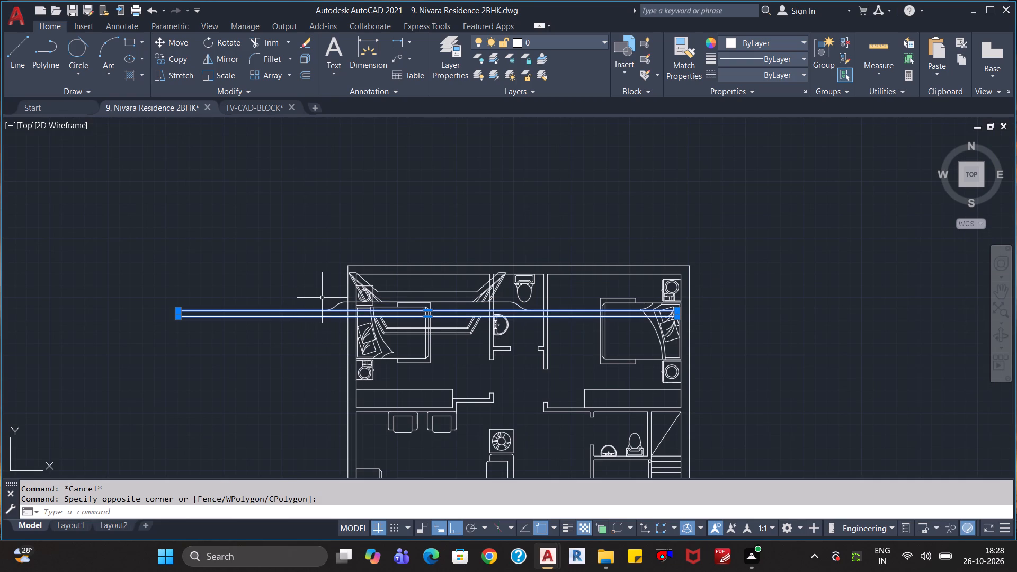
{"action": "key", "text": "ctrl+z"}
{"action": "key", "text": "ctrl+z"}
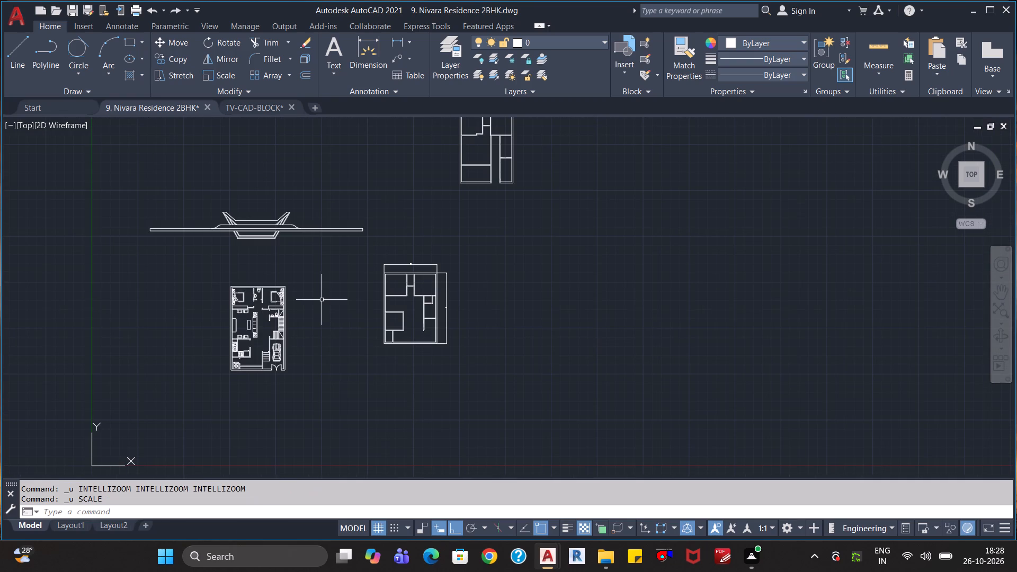
Convert all of the pasted TV symbol's linework into a single block named "TV Top view".
{"action": "left_click", "coordinate": [372, 191]}
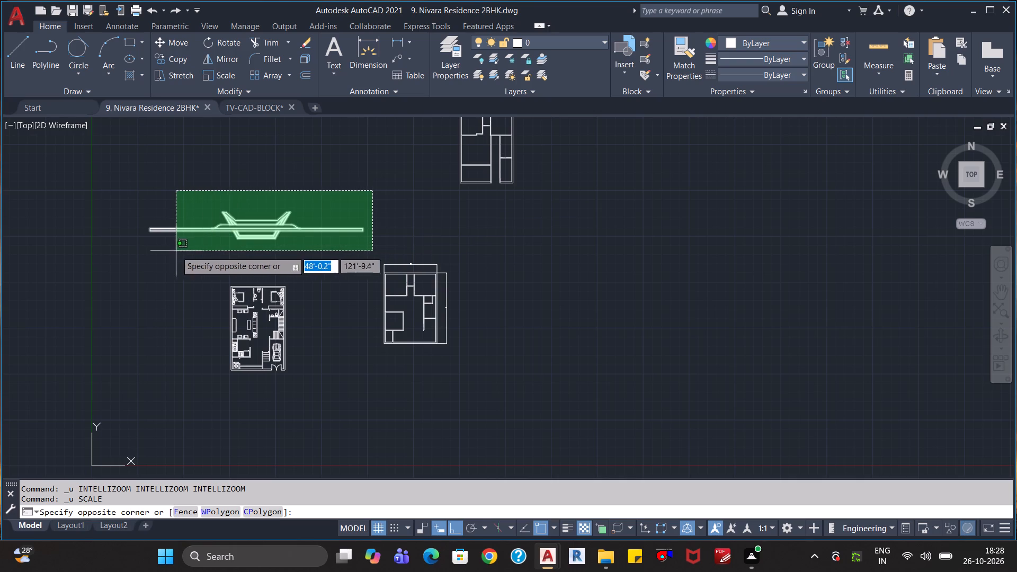
{"action": "left_click", "coordinate": [143, 258]}
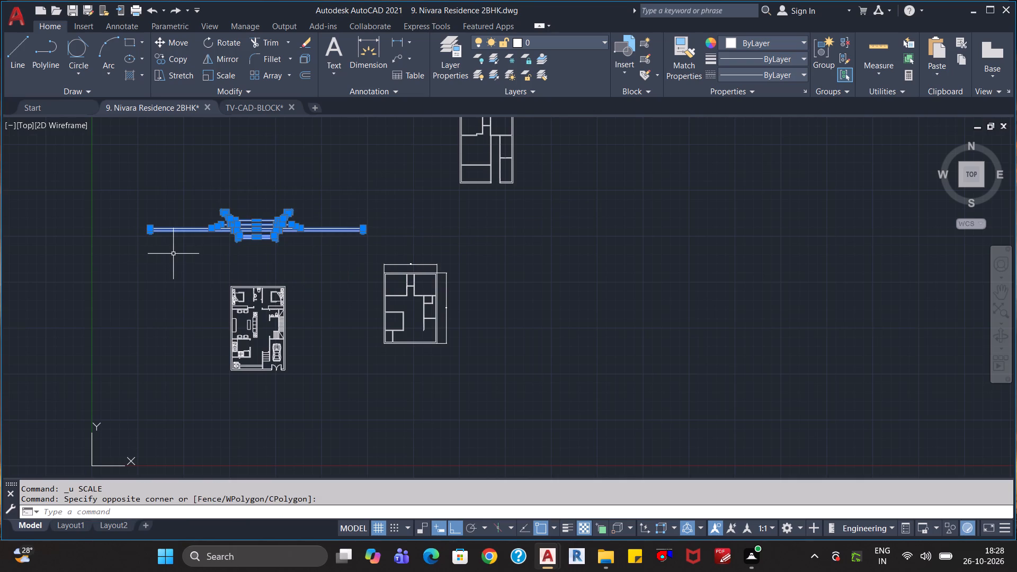
{"action": "type", "text": "blo"}
{"action": "key", "text": "Return"}
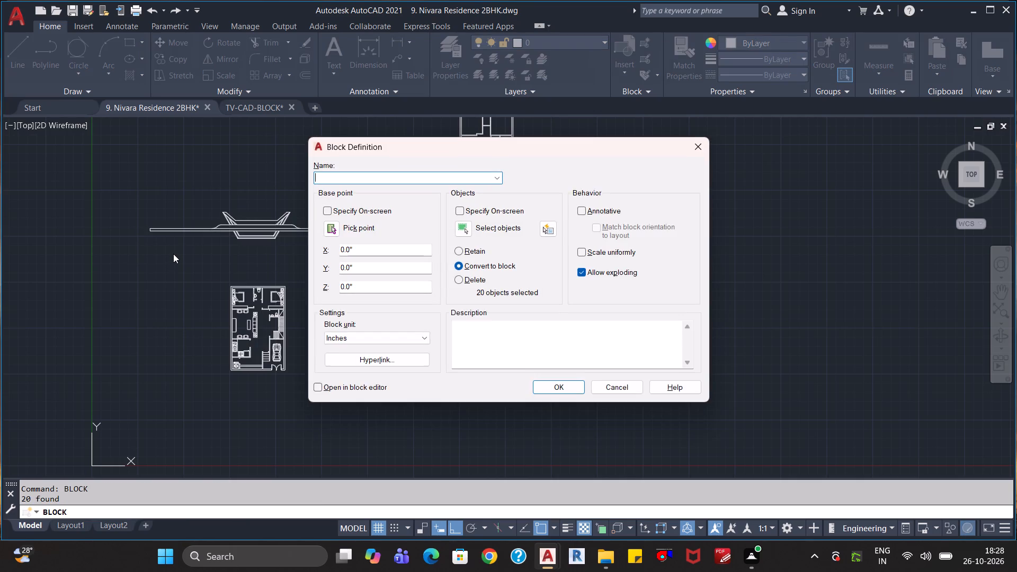
{"action": "type", "text": "tv"}
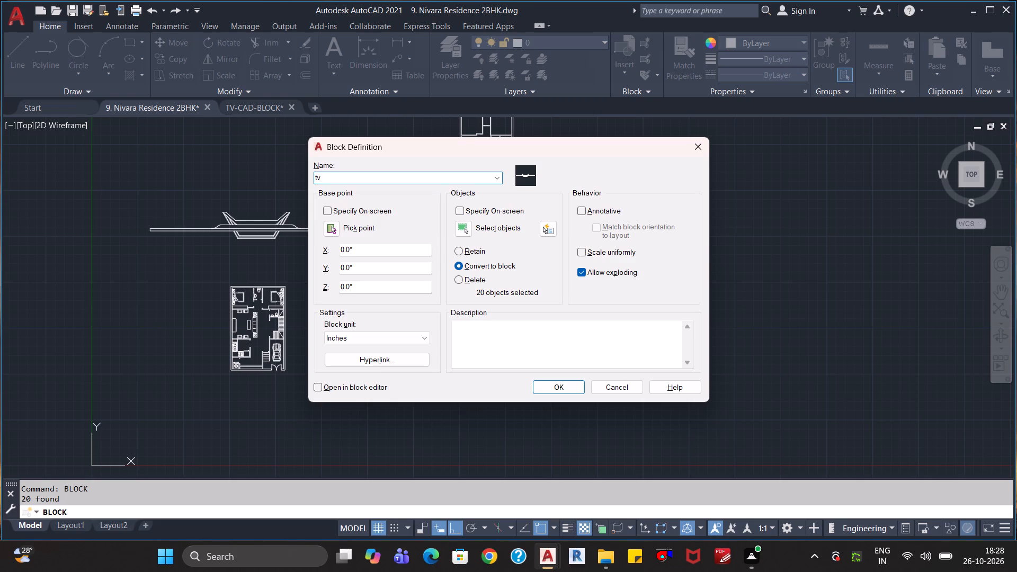
{"action": "key", "text": "BackSpace"}
{"action": "key", "text": "BackSpace"}
{"action": "type", "text": "TV"}
{"action": "key", "text": "space"}
{"action": "type", "text": "Top"}
{"action": "key", "text": "space"}
{"action": "type", "text": "view"}
{"action": "key", "text": "Return"}
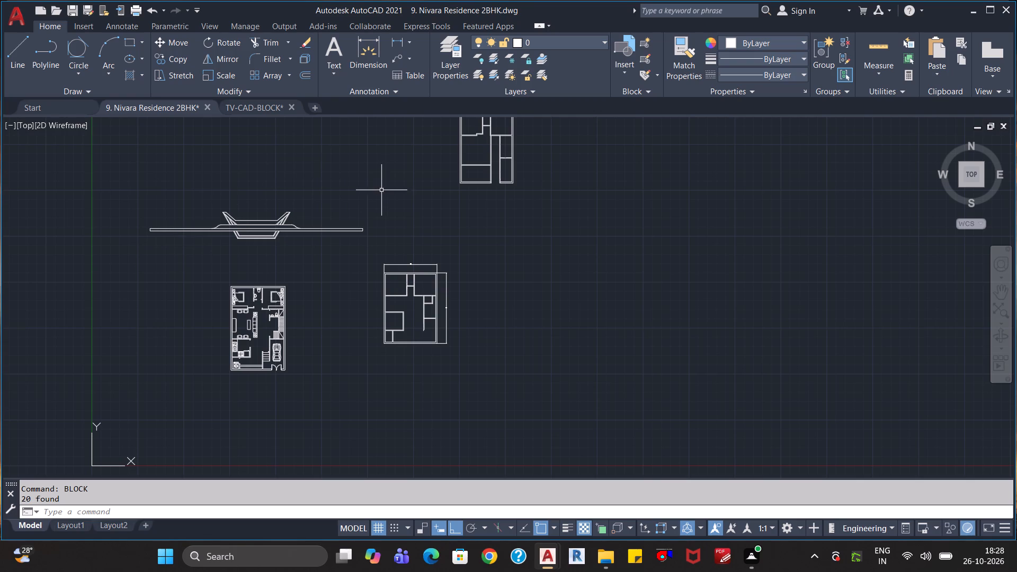
Rotate the TV block 90° counterclockwise about its west end so it runs north–south.
{"action": "left_click", "coordinate": [395, 189]}
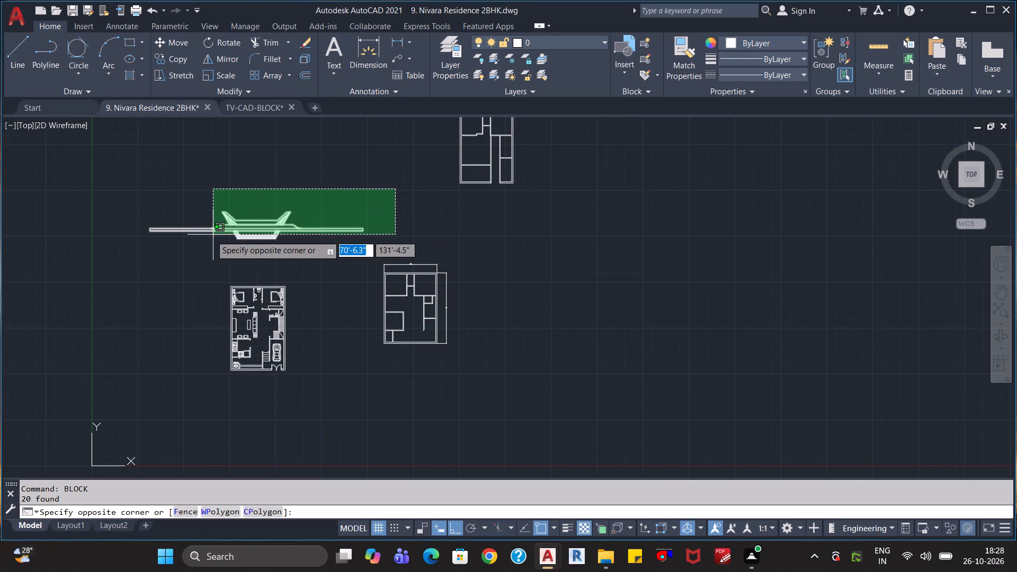
{"action": "left_click", "coordinate": [144, 253]}
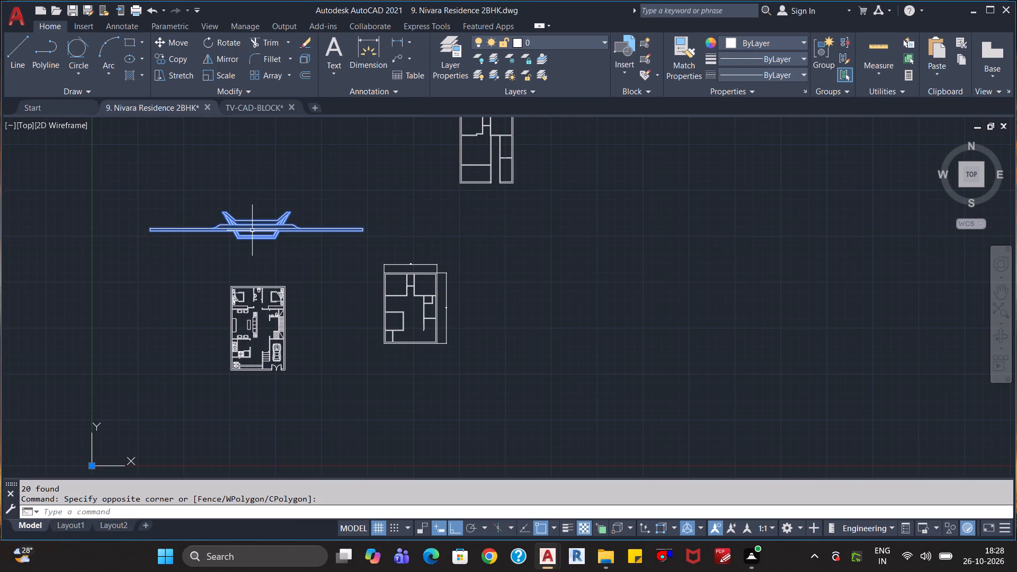
{"action": "type", "text": "ro"}
{"action": "key", "text": "Return"}
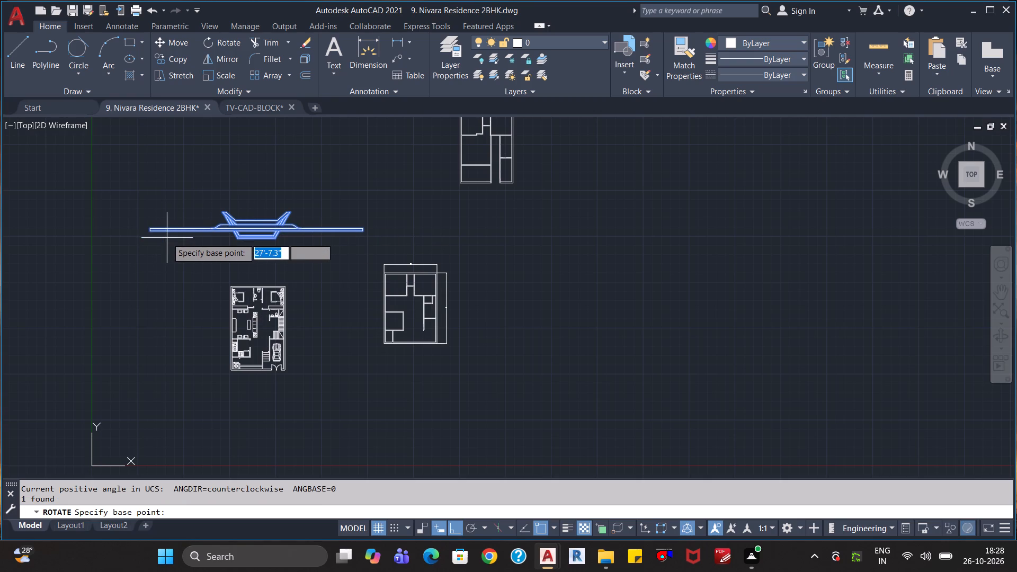
{"action": "left_click", "coordinate": [151, 224]}
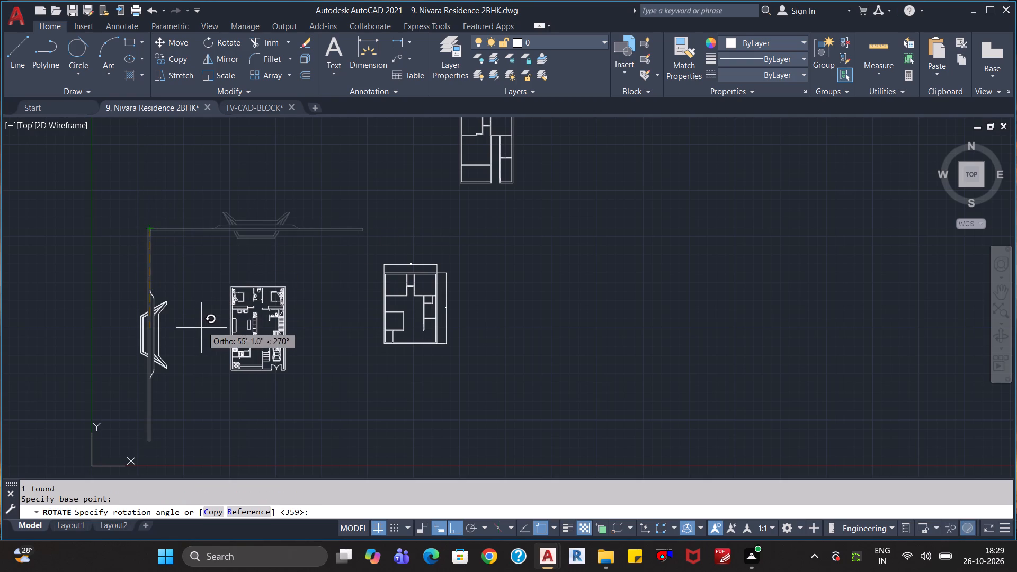
{"action": "left_click", "coordinate": [165, 193]}
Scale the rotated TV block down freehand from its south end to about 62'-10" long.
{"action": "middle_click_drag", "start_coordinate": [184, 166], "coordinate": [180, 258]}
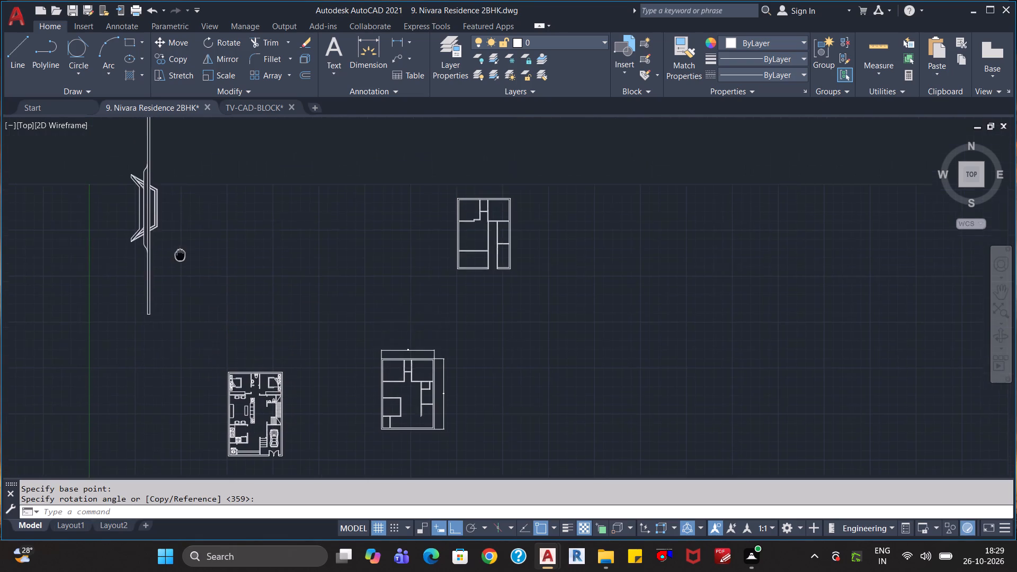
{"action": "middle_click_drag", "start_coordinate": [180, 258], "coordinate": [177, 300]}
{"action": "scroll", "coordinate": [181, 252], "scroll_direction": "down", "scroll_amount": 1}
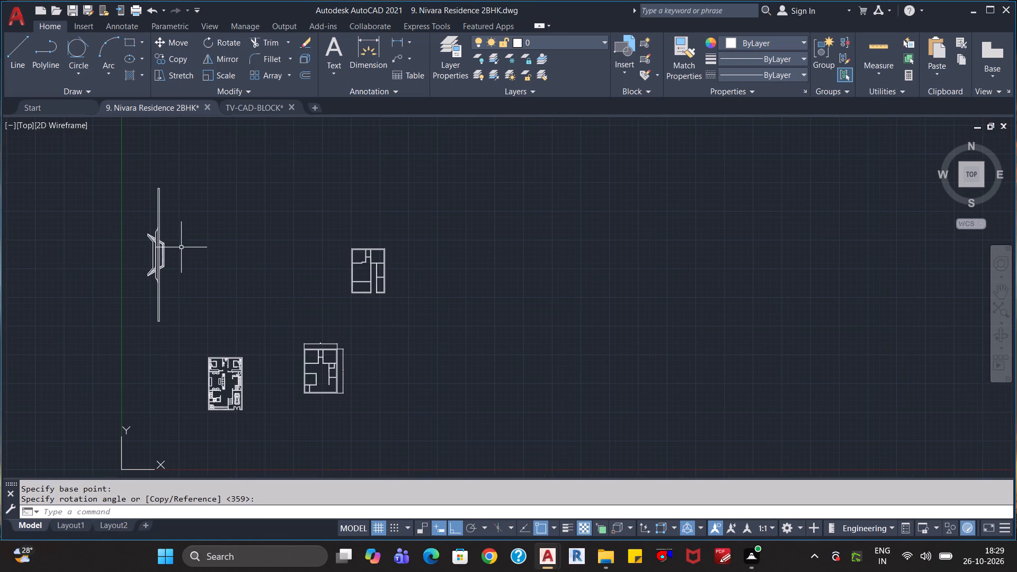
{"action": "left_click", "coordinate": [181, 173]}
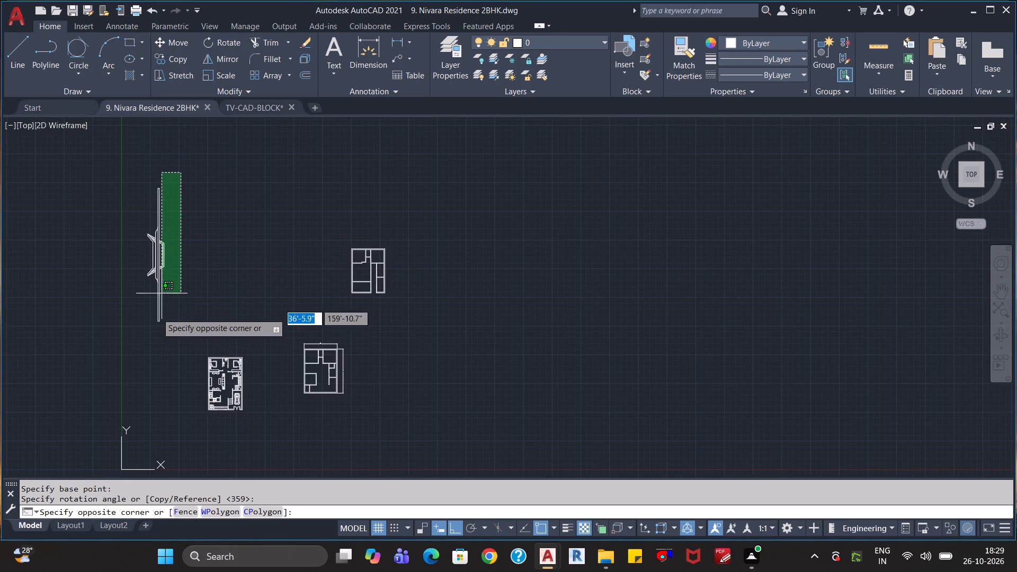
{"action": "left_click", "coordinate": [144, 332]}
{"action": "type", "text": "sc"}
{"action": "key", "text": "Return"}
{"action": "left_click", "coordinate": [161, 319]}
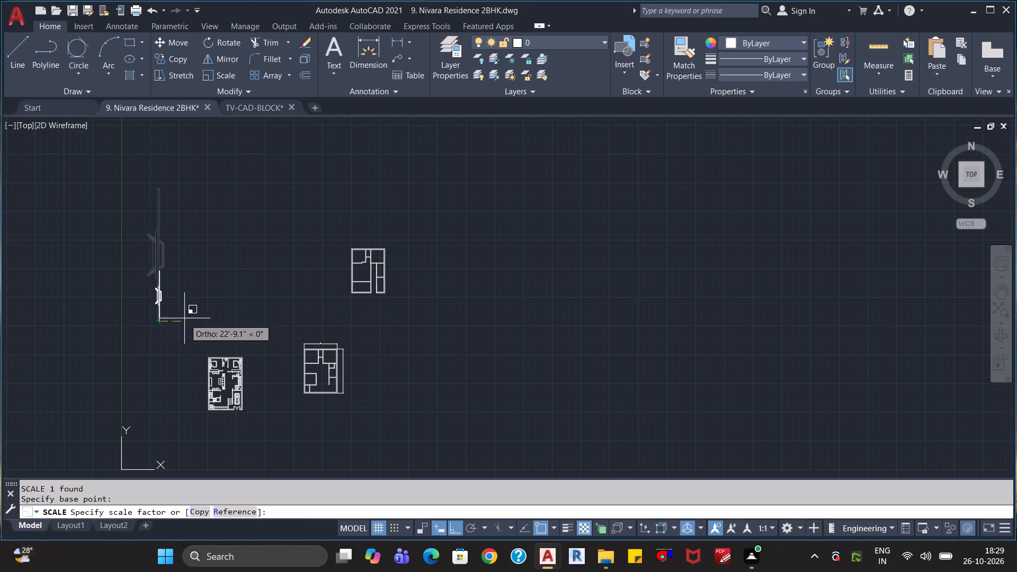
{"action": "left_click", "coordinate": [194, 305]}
Dimension the full length of the living room TV unit, placing the dimension line outside the west wall.
{"action": "scroll", "coordinate": [194, 312], "scroll_direction": "up", "scroll_amount": 2}
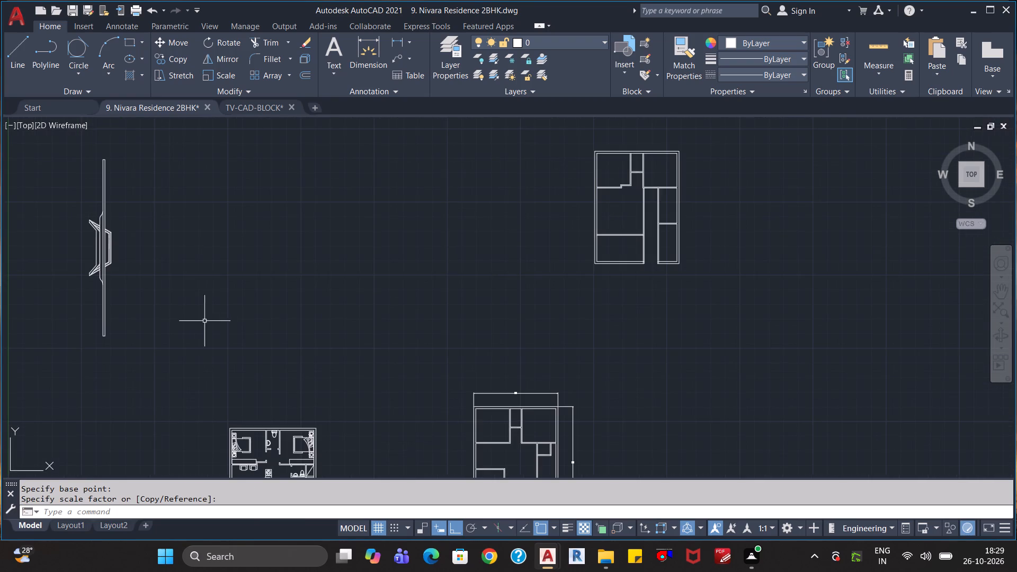
{"action": "middle_click_drag", "start_coordinate": [227, 338], "coordinate": [224, 245]}
{"action": "scroll", "coordinate": [249, 282], "scroll_direction": "up", "scroll_amount": 3}
{"action": "scroll", "coordinate": [239, 324], "scroll_direction": "down", "scroll_amount": 2}
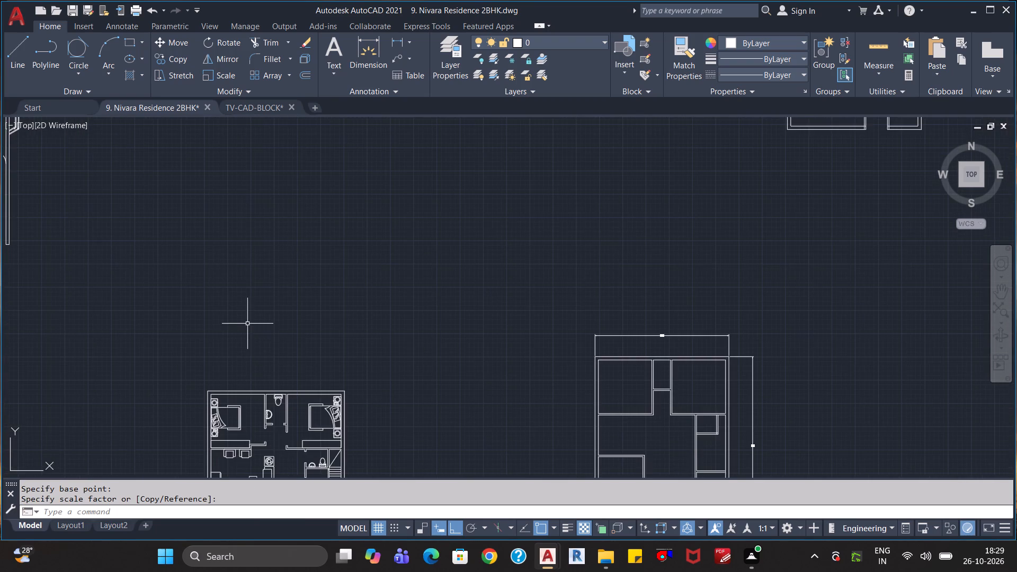
{"action": "middle_click_drag", "start_coordinate": [252, 325], "coordinate": [276, 235]}
{"action": "scroll", "coordinate": [261, 379], "scroll_direction": "up", "scroll_amount": 2}
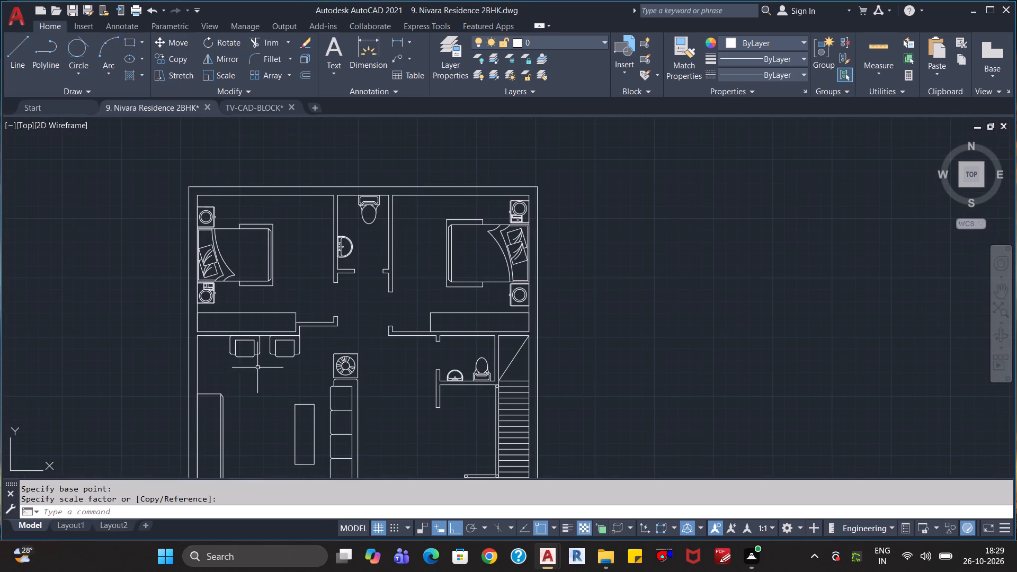
{"action": "middle_click_drag", "start_coordinate": [257, 395], "coordinate": [280, 283]}
{"action": "scroll", "coordinate": [270, 302], "scroll_direction": "up", "scroll_amount": 2}
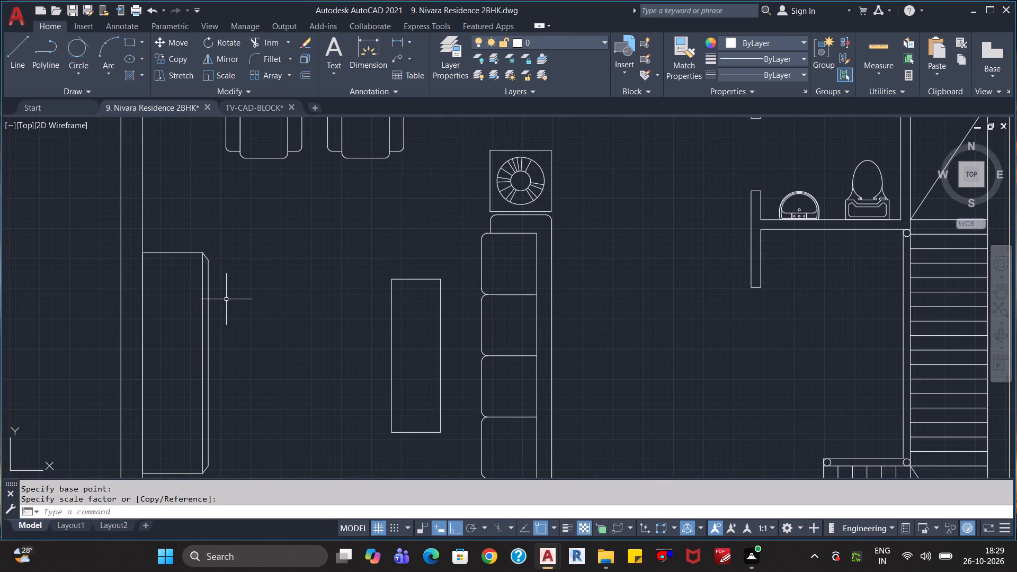
{"action": "left_click", "coordinate": [358, 55]}
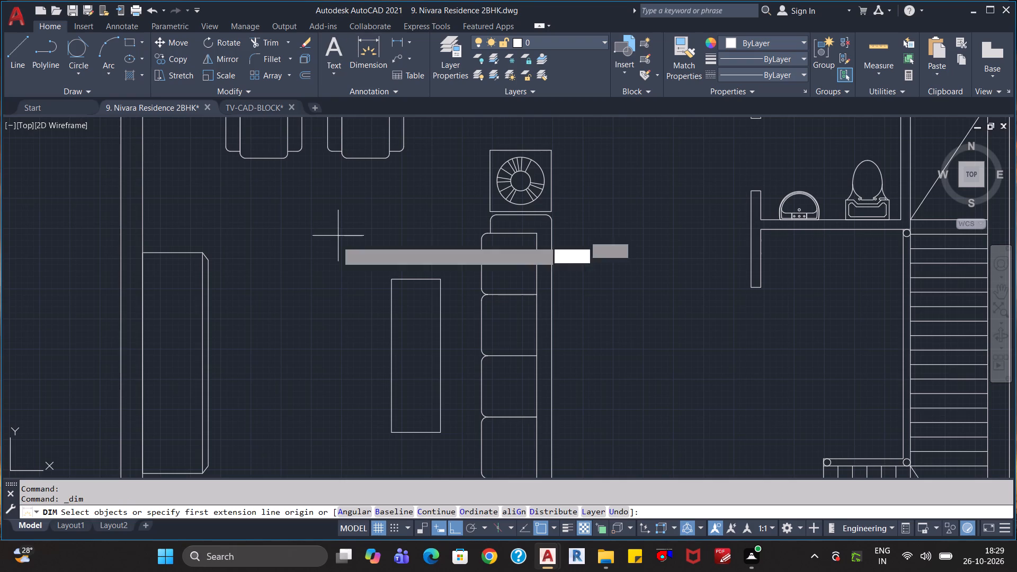
{"action": "middle_click_drag", "start_coordinate": [321, 269], "coordinate": [383, 166]}
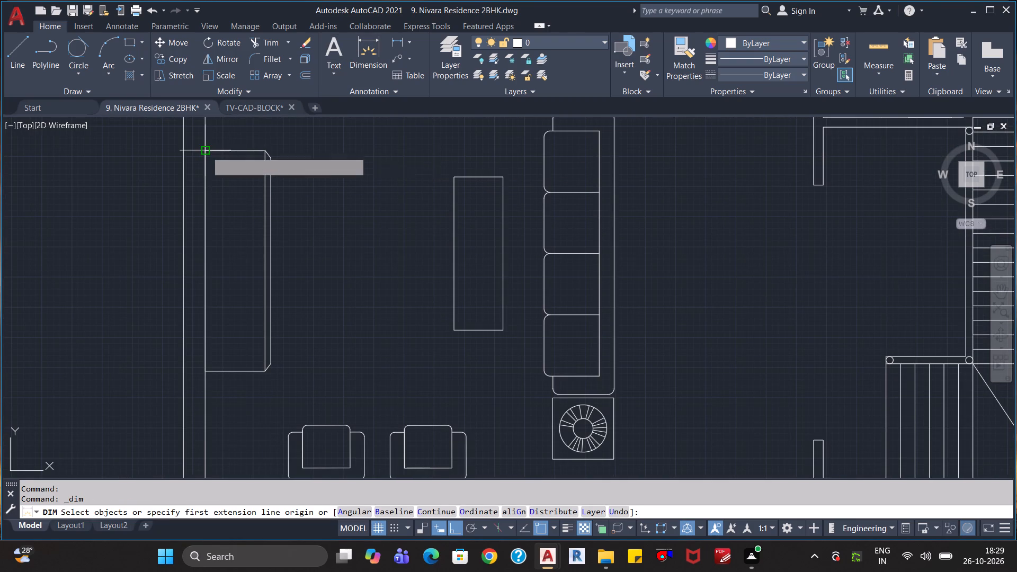
{"action": "left_click", "coordinate": [206, 150]}
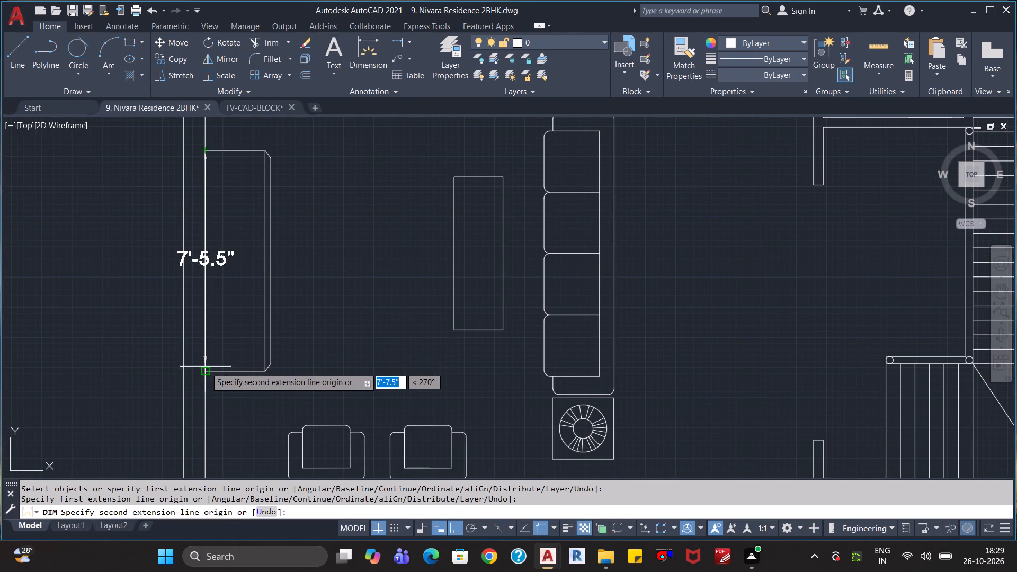
{"action": "left_click", "coordinate": [206, 369]}
{"action": "left_click", "coordinate": [107, 371]}
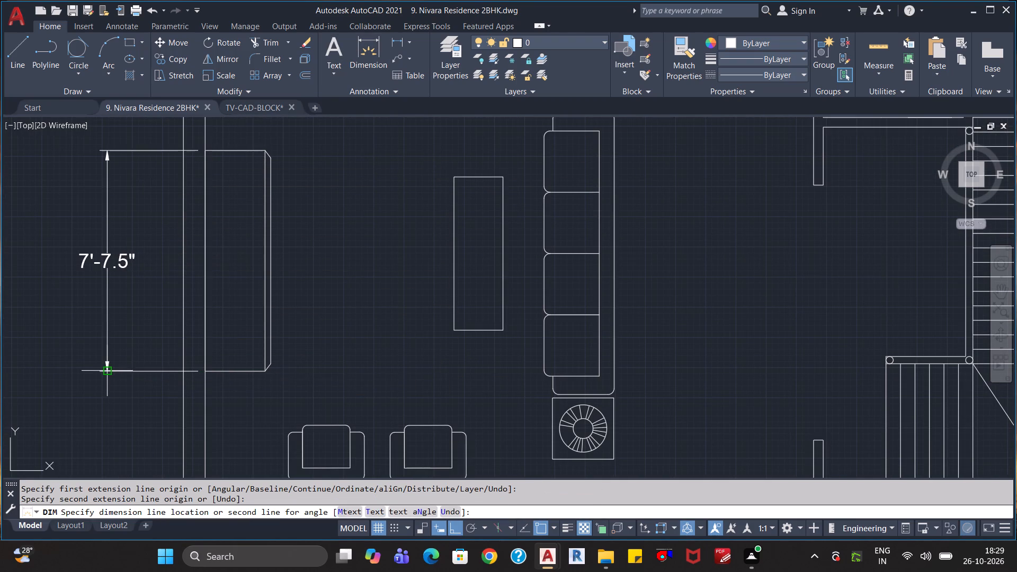
{"action": "scroll", "coordinate": [69, 360], "scroll_direction": "down", "scroll_amount": 2}
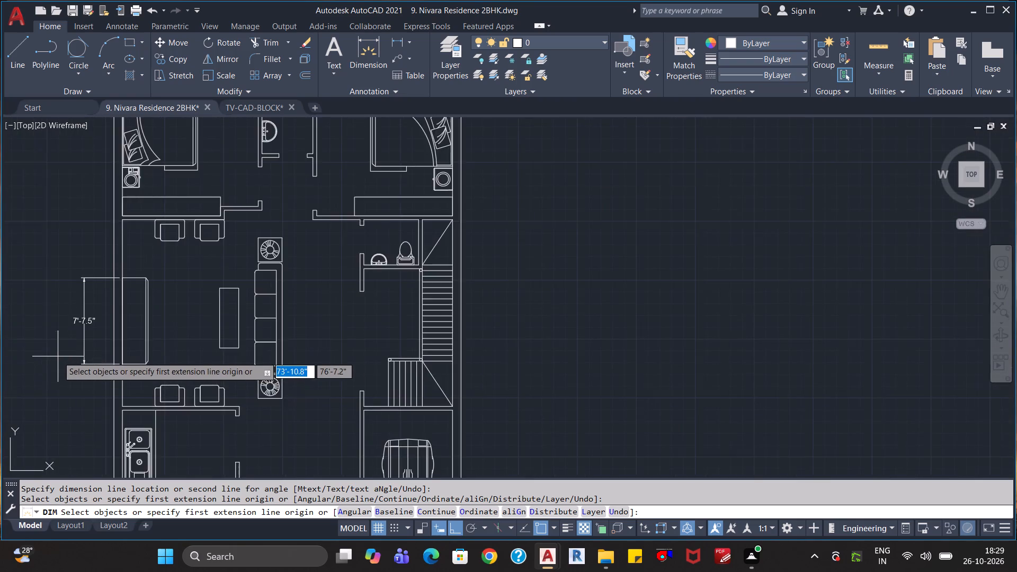
{"action": "scroll", "coordinate": [58, 356], "scroll_direction": "down", "scroll_amount": 1}
{"action": "key", "text": "Escape"}
Scale the TV block by reference from its north-end corner, using its full length as reference and 7'-7.5" as new length.
{"action": "scroll", "coordinate": [32, 330], "scroll_direction": "down", "scroll_amount": 1}
{"action": "middle_click_drag", "start_coordinate": [35, 310], "coordinate": [201, 310]}
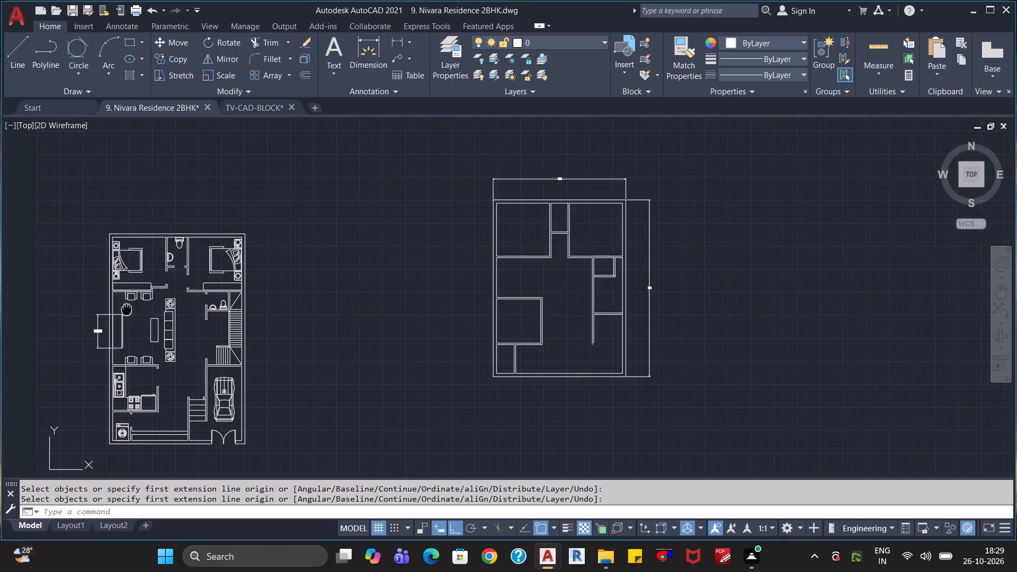
{"action": "middle_click_drag", "start_coordinate": [201, 310], "coordinate": [213, 310]}
{"action": "scroll", "coordinate": [150, 321], "scroll_direction": "down", "scroll_amount": 1}
{"action": "middle_click_drag", "start_coordinate": [147, 249], "coordinate": [190, 312]}
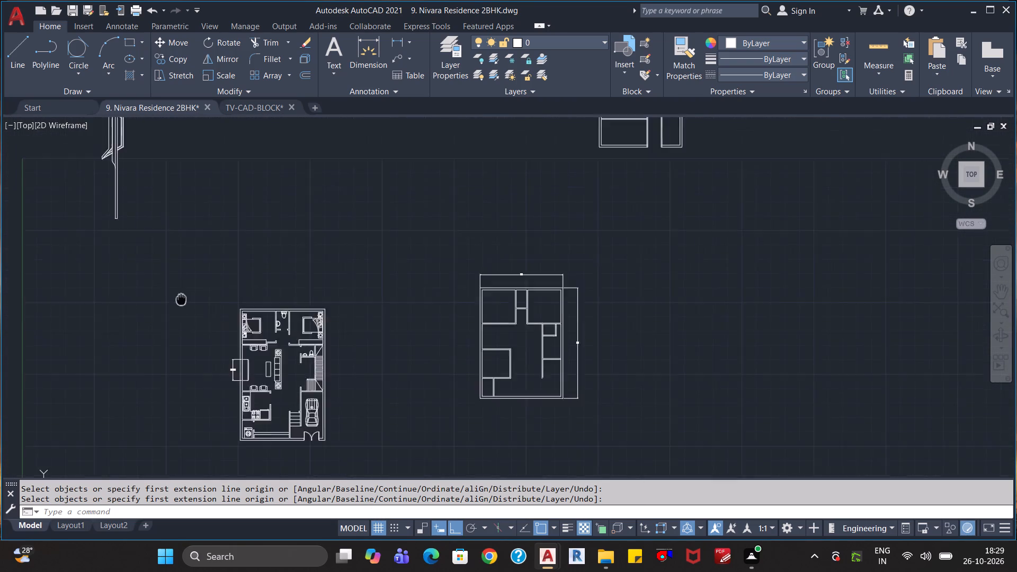
{"action": "middle_click_drag", "start_coordinate": [190, 312], "coordinate": [236, 354]}
{"action": "scroll", "coordinate": [218, 342], "scroll_direction": "down", "scroll_amount": 1}
{"action": "left_click_drag", "start_coordinate": [232, 176], "coordinate": [226, 184]}
{"action": "left_click", "coordinate": [172, 318]}
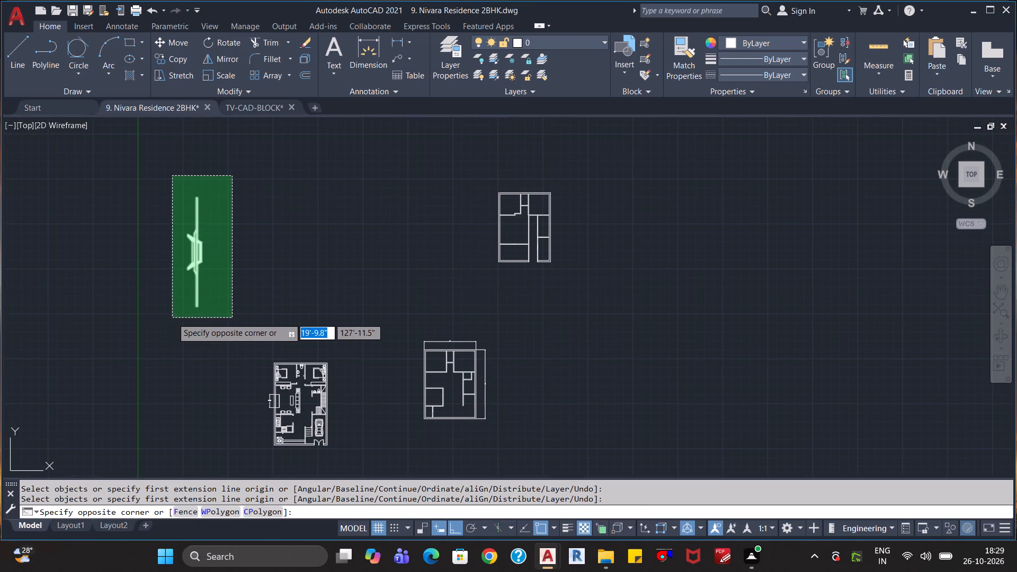
{"action": "type", "text": "sc"}
{"action": "key", "text": "Return"}
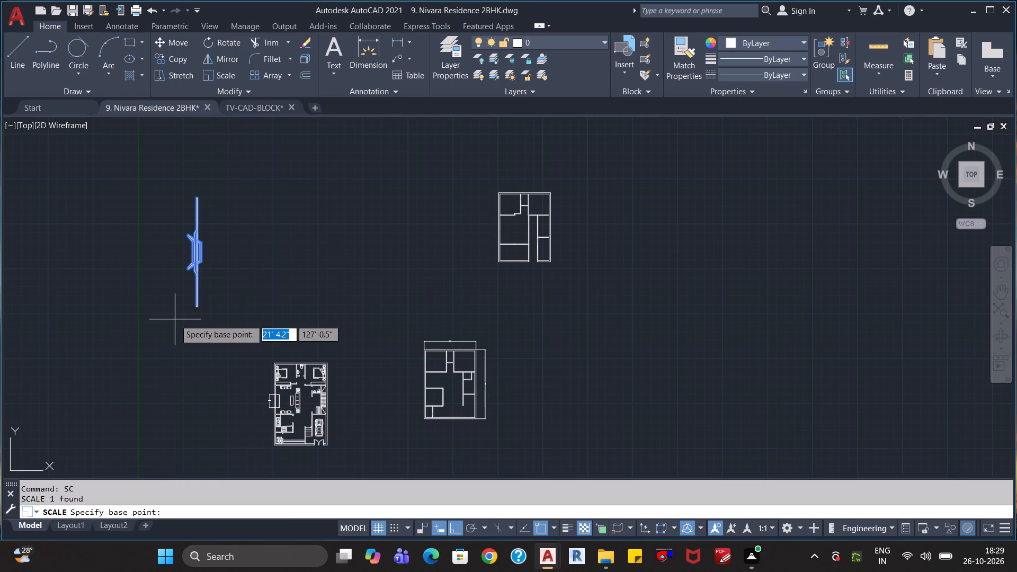
{"action": "scroll", "coordinate": [197, 244], "scroll_direction": "up", "scroll_amount": 5}
{"action": "middle_click_drag", "start_coordinate": [217, 200], "coordinate": [200, 317]}
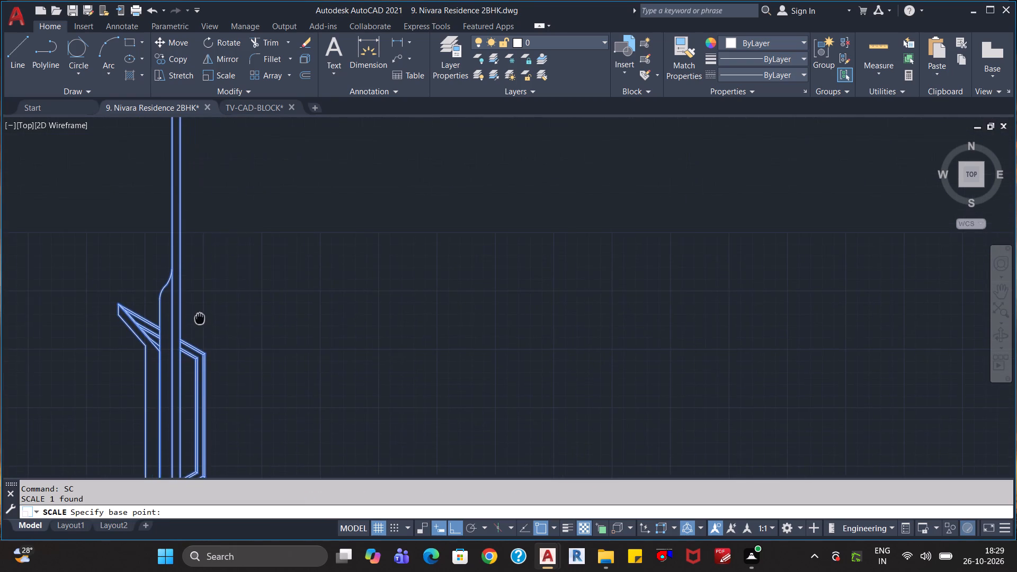
{"action": "scroll", "coordinate": [213, 221], "scroll_direction": "down", "scroll_amount": 1}
{"action": "middle_click_drag", "start_coordinate": [371, 201], "coordinate": [359, 252]}
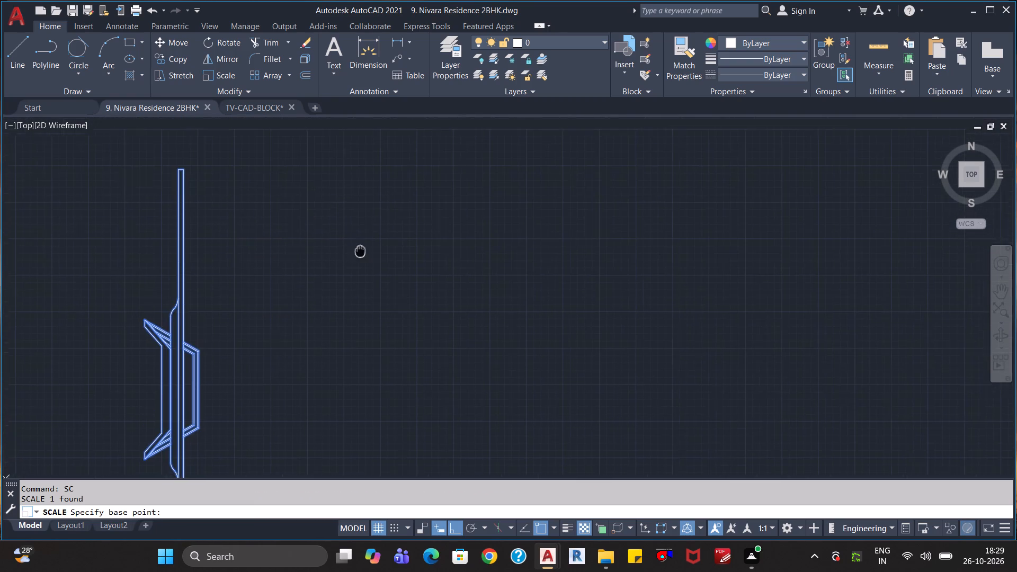
{"action": "middle_click_drag", "start_coordinate": [359, 252], "coordinate": [359, 252]}
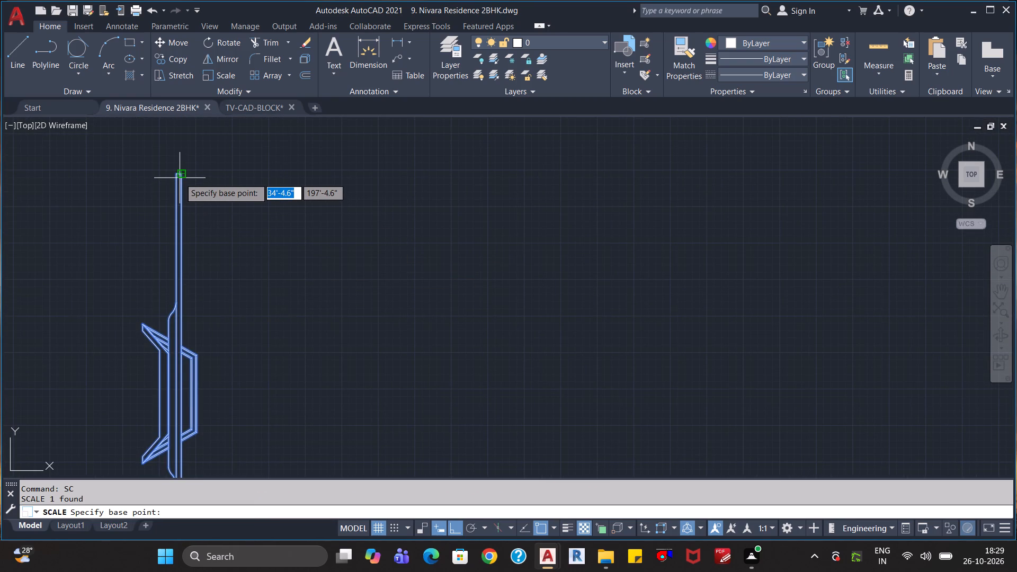
{"action": "left_click", "coordinate": [181, 176]}
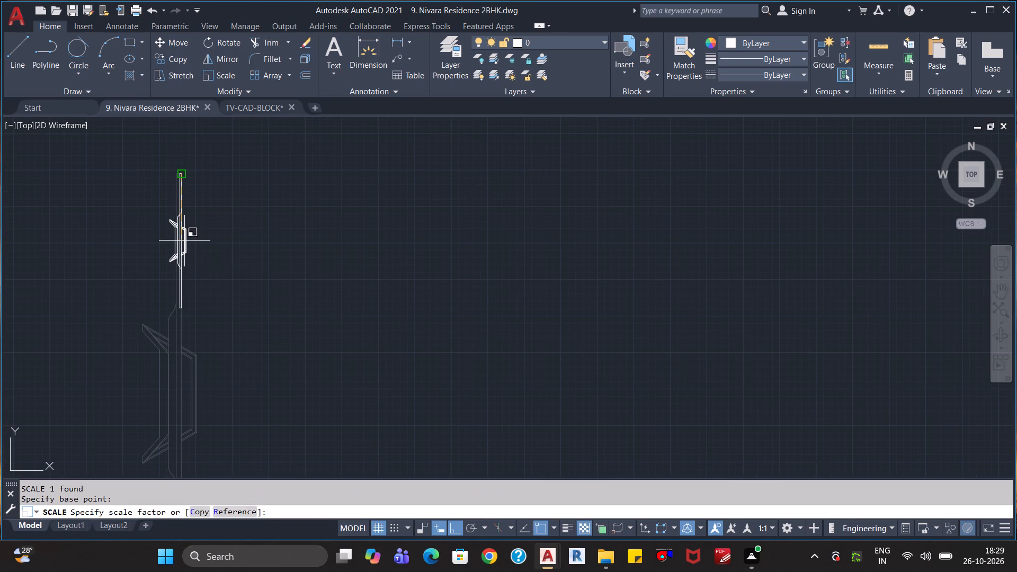
{"action": "key", "text": "r"}
{"action": "key", "text": "Return"}
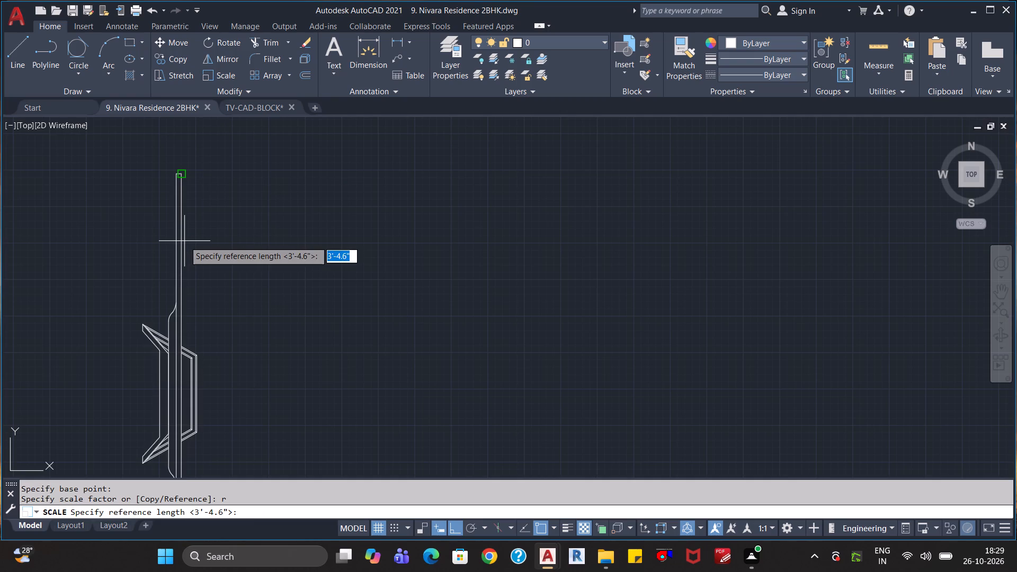
{"action": "left_click", "coordinate": [183, 176]}
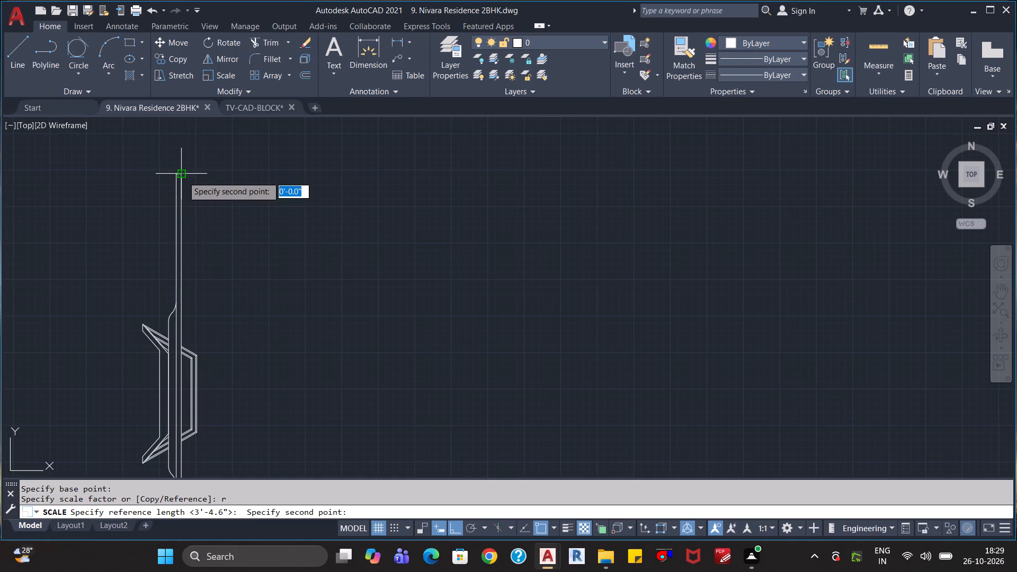
{"action": "scroll", "coordinate": [181, 305], "scroll_direction": "down", "scroll_amount": 3}
{"action": "scroll", "coordinate": [175, 376], "scroll_direction": "up", "scroll_amount": 4}
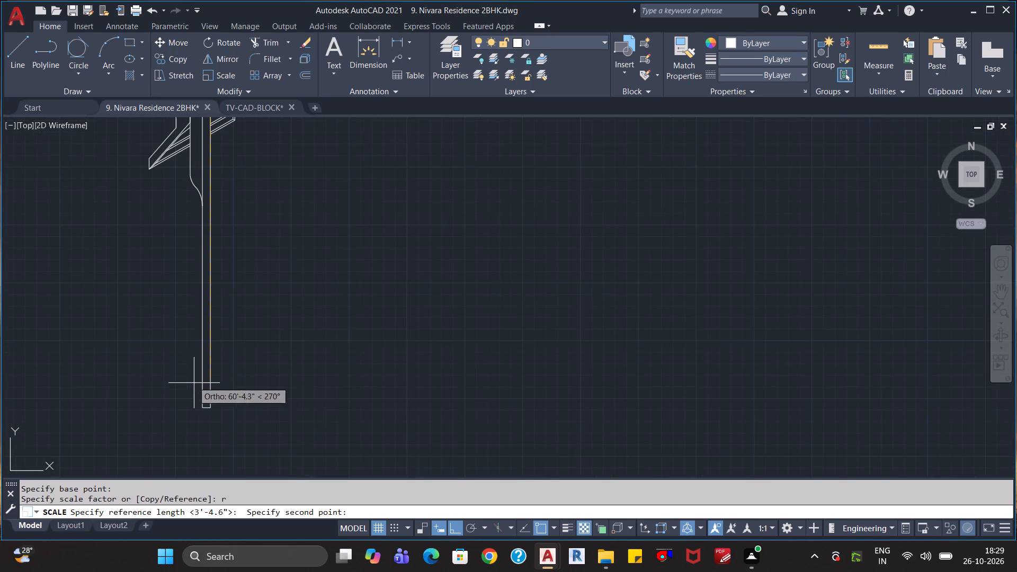
{"action": "scroll", "coordinate": [212, 409], "scroll_direction": "up", "scroll_amount": 3}
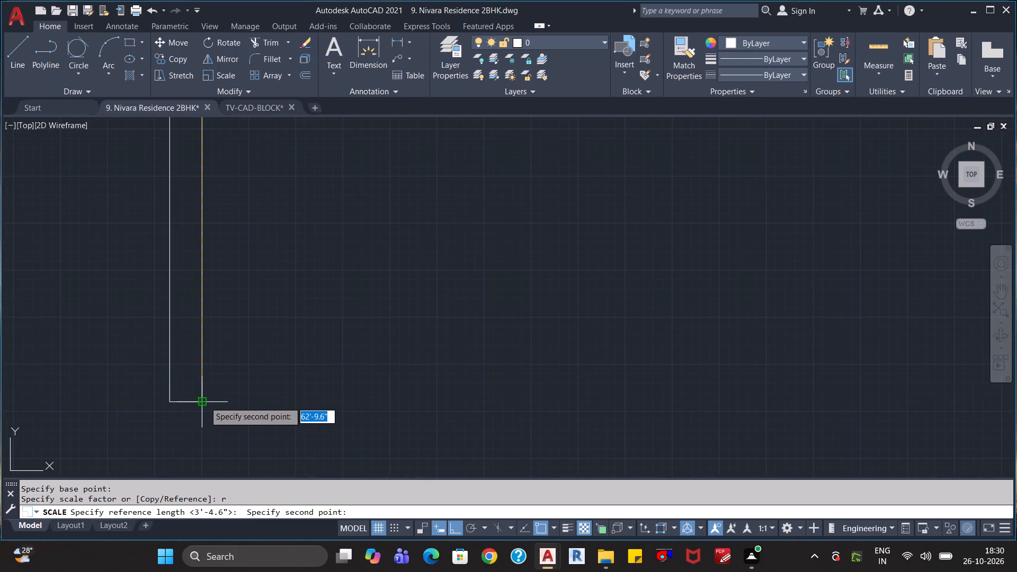
{"action": "left_click", "coordinate": [204, 401]}
{"action": "type", "text": "7'"}
{"action": "type", "text": "7.5"}
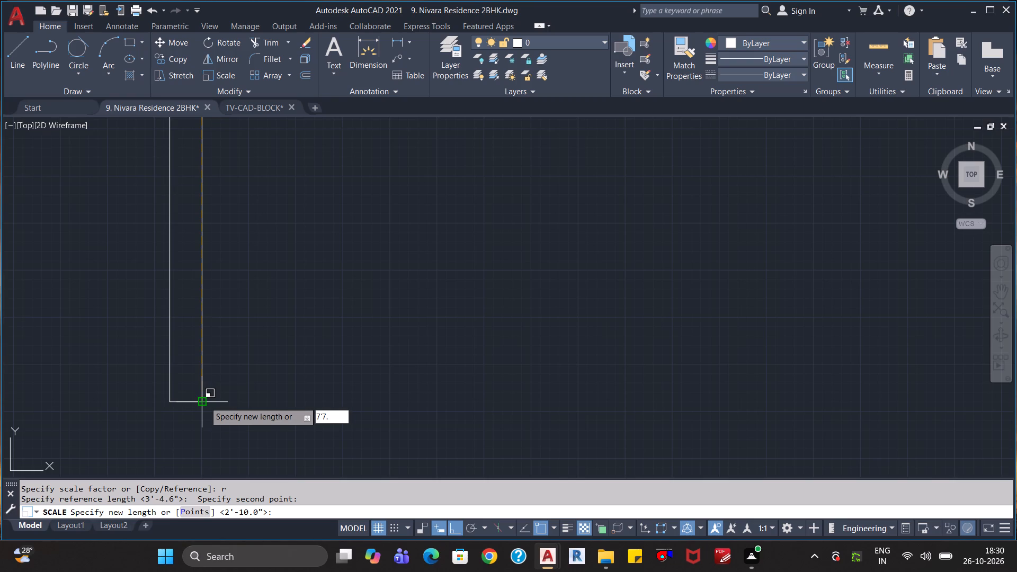
{"action": "key", "text": "shift+quotedbl"}
{"action": "key", "text": "Return"}
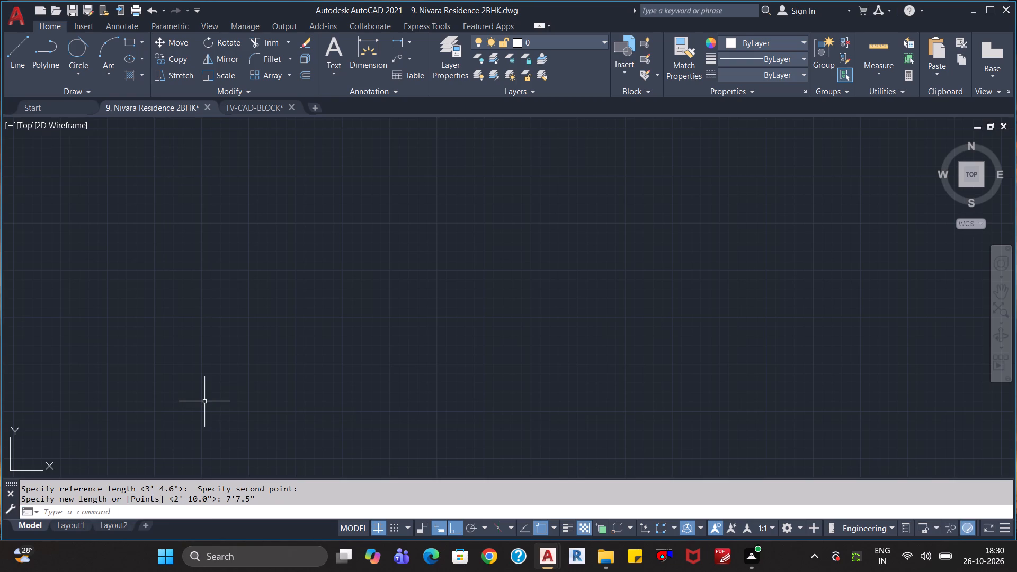
Copy the scaled TV block and paste it outside the furnished floor plan, just west of the living room's TV unit dimension.
{"action": "left_click", "coordinate": [233, 385]}
{"action": "scroll", "coordinate": [231, 384], "scroll_direction": "down", "scroll_amount": 5}
{"action": "scroll", "coordinate": [296, 395], "scroll_direction": "down", "scroll_amount": 2}
{"action": "scroll", "coordinate": [290, 383], "scroll_direction": "up", "scroll_amount": 2}
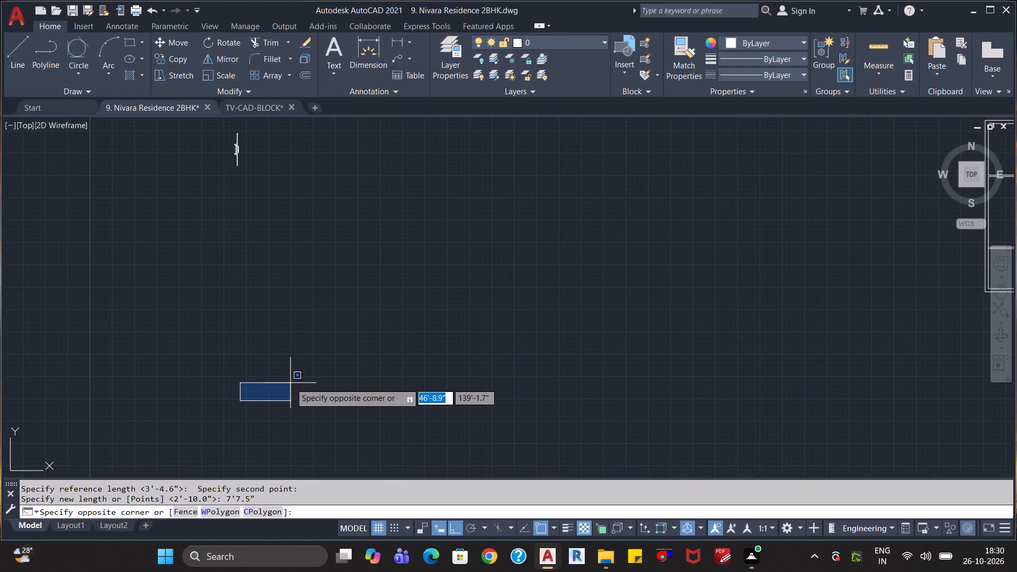
{"action": "scroll", "coordinate": [286, 289], "scroll_direction": "down", "scroll_amount": 3}
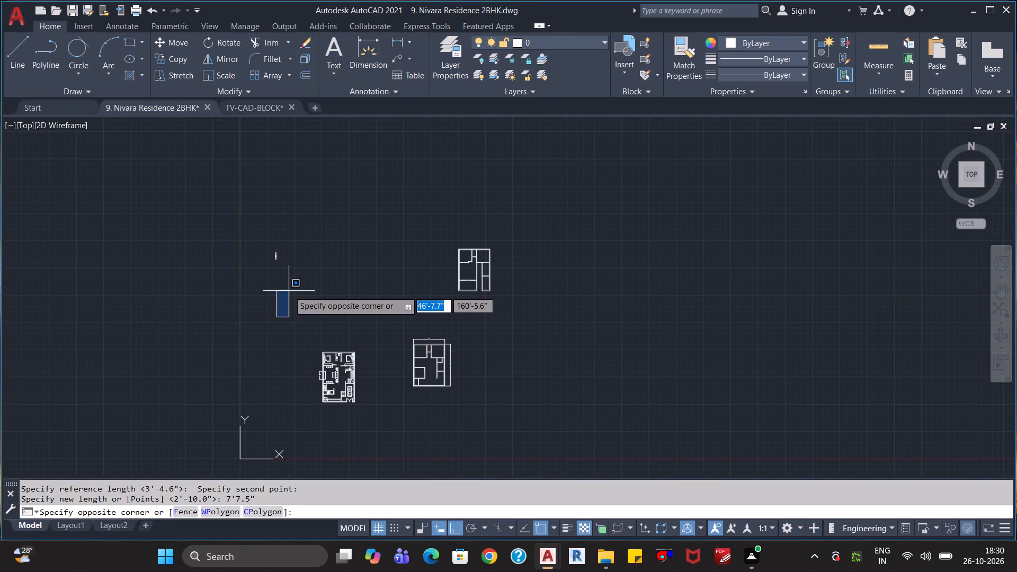
{"action": "left_click", "coordinate": [289, 291]}
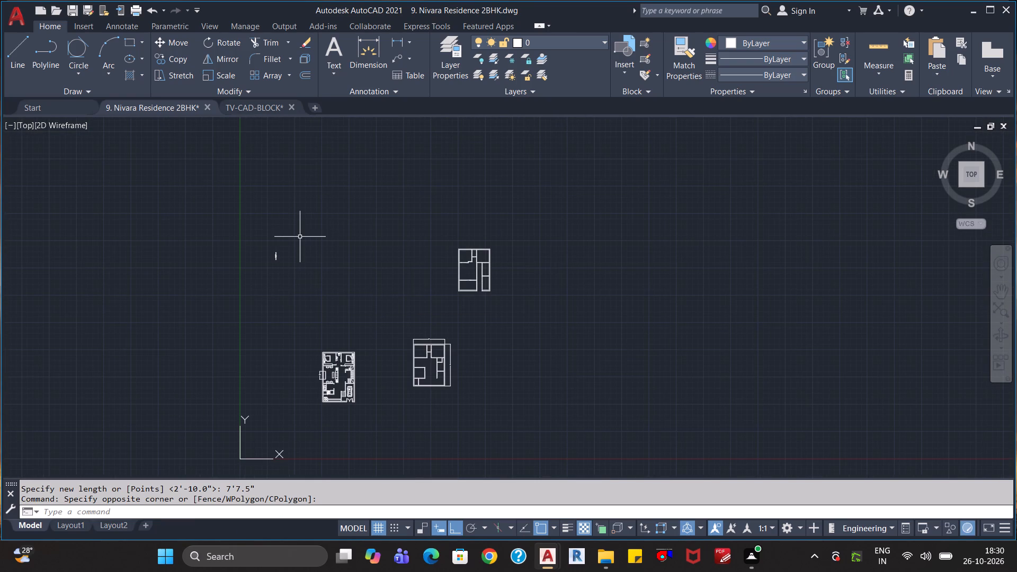
{"action": "left_click", "coordinate": [299, 233]}
{"action": "left_click", "coordinate": [262, 279]}
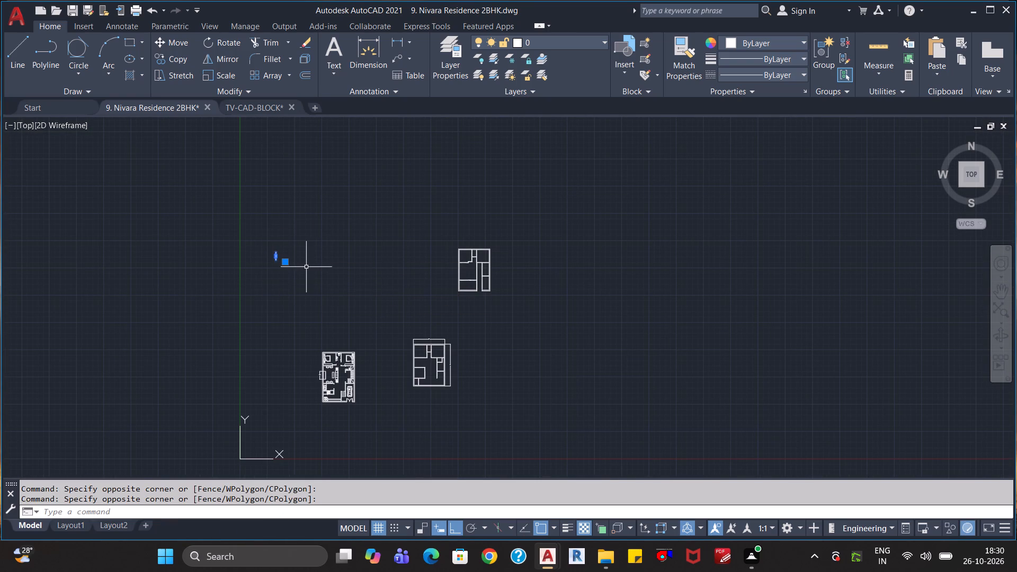
{"action": "key", "text": "ctrl+c"}
{"action": "scroll", "coordinate": [307, 332], "scroll_direction": "up", "scroll_amount": 2}
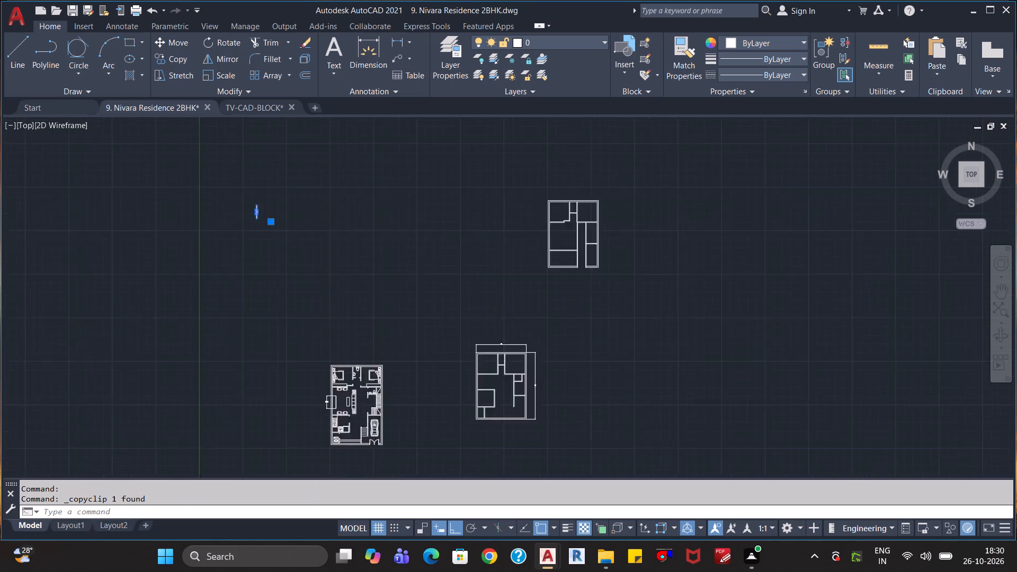
{"action": "middle_click_drag", "start_coordinate": [317, 390], "coordinate": [278, 268]}
{"action": "scroll", "coordinate": [300, 306], "scroll_direction": "up", "scroll_amount": 4}
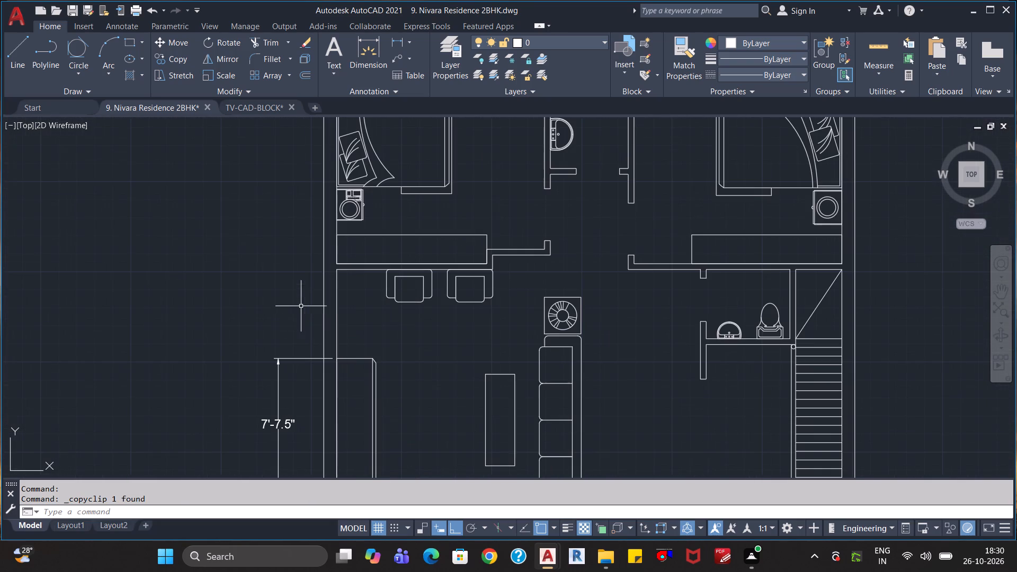
{"action": "middle_click_drag", "start_coordinate": [400, 416], "coordinate": [383, 298]}
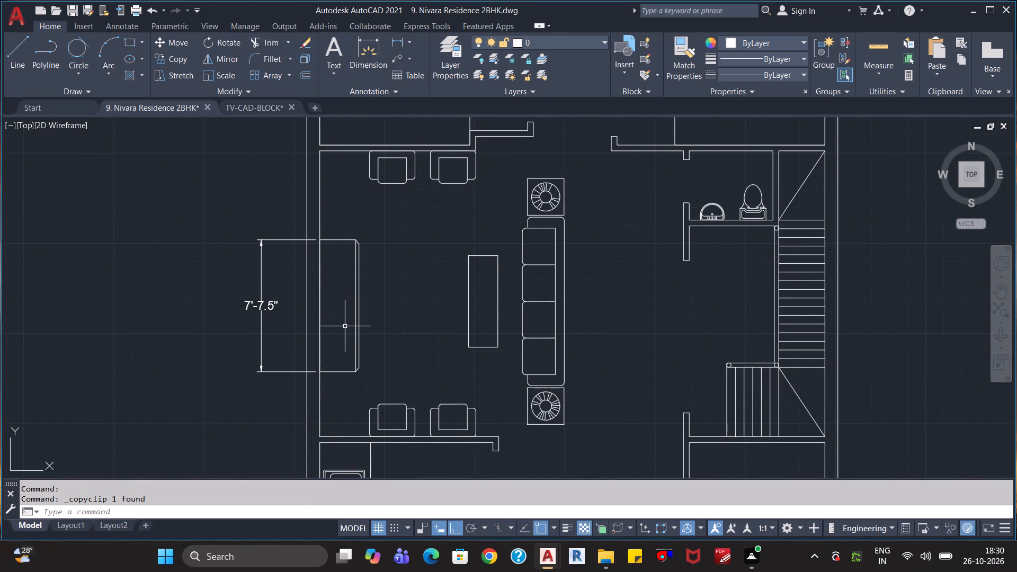
{"action": "scroll", "coordinate": [342, 326], "scroll_direction": "down", "scroll_amount": 3}
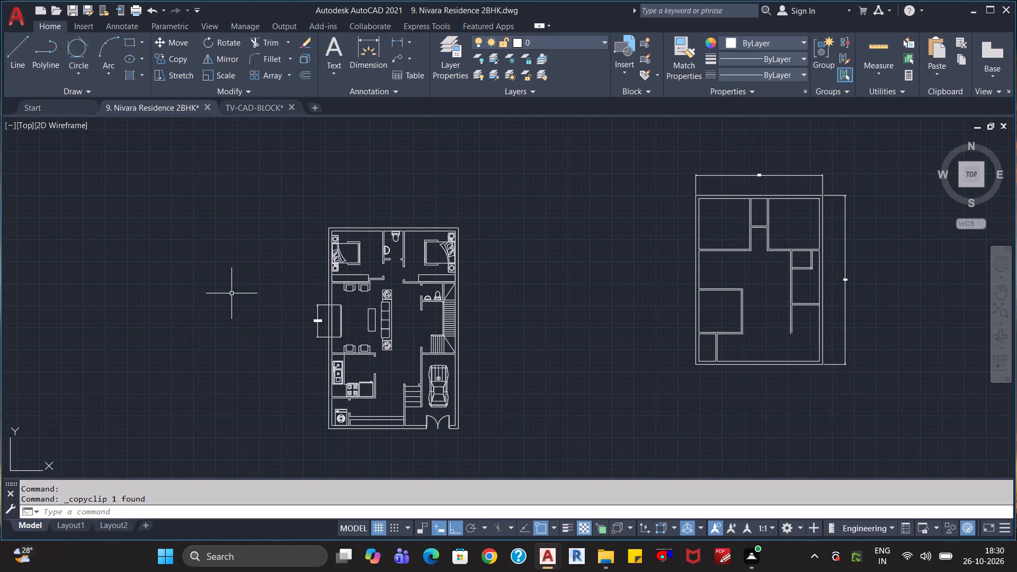
{"action": "key", "text": "ctrl+v"}
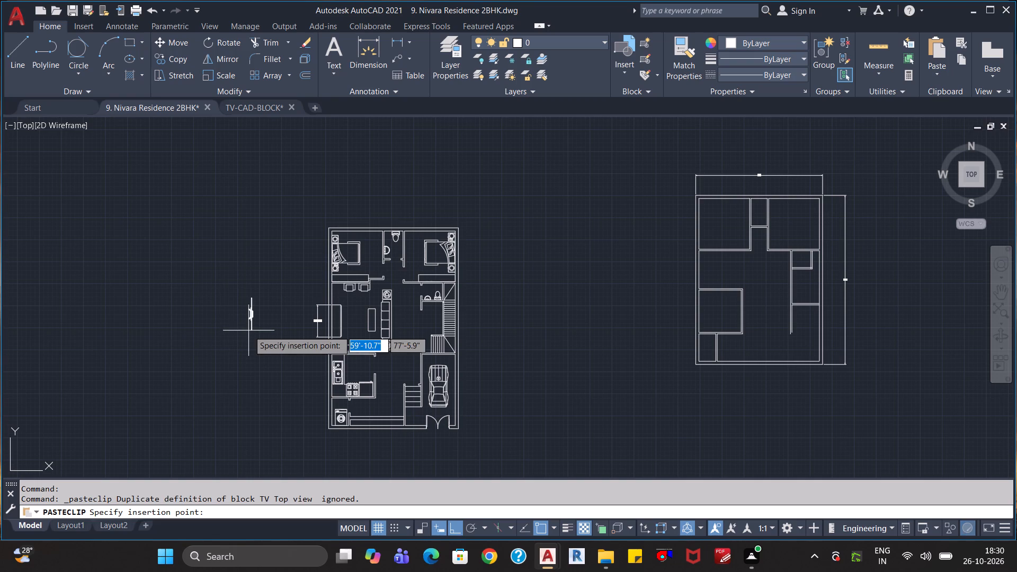
{"action": "left_click", "coordinate": [267, 337]}
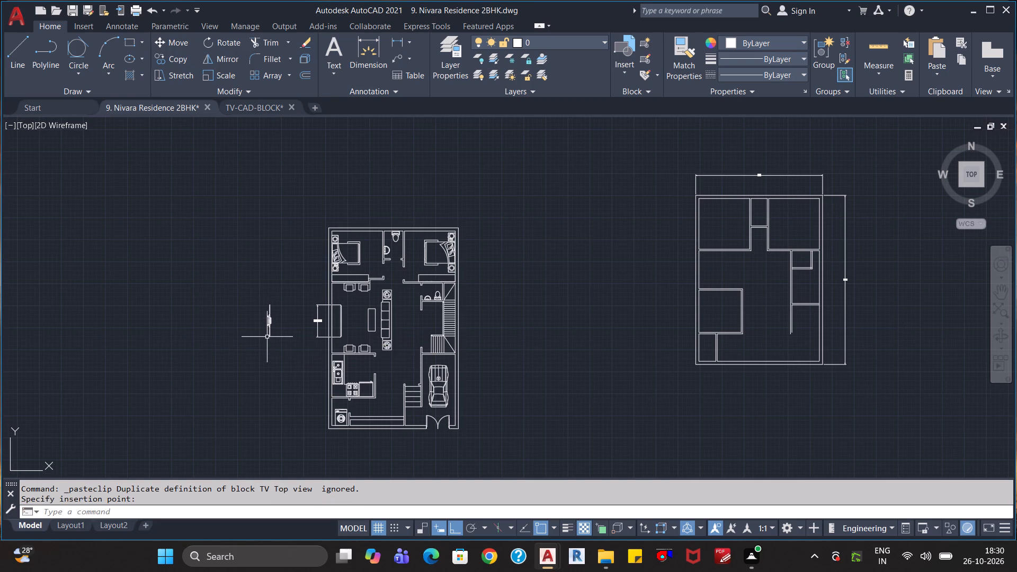
Scale the pasted TV block by reference from its north-end corner, using its full length as reference and 7' as new length.
{"action": "scroll", "coordinate": [274, 351], "scroll_direction": "up", "scroll_amount": 3}
{"action": "left_click", "coordinate": [308, 332]}
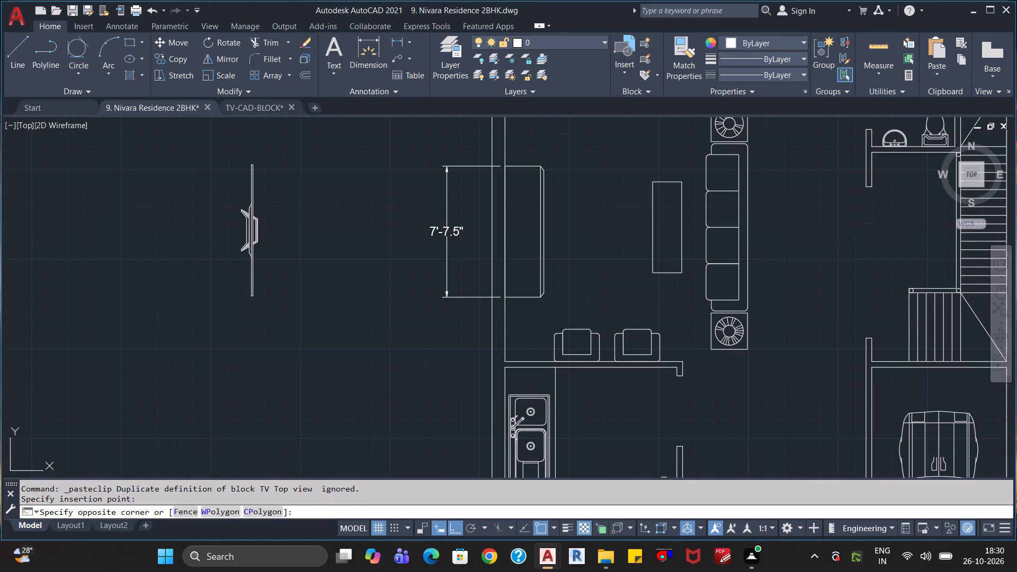
{"action": "left_click", "coordinate": [219, 137]}
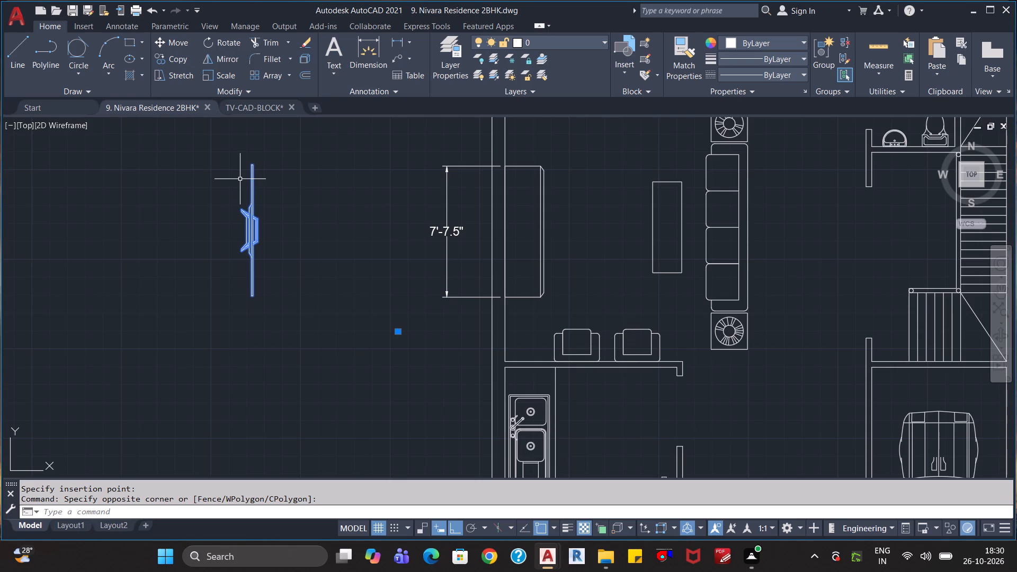
{"action": "type", "text": "sc"}
{"action": "key", "text": "Return"}
{"action": "scroll", "coordinate": [262, 174], "scroll_direction": "up", "scroll_amount": 4}
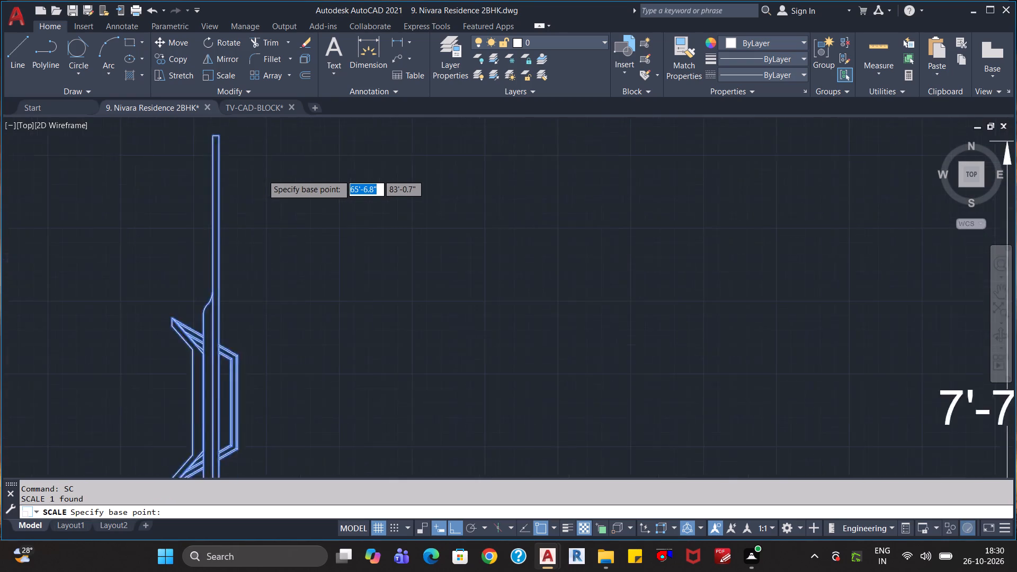
{"action": "scroll", "coordinate": [224, 155], "scroll_direction": "down", "scroll_amount": 2}
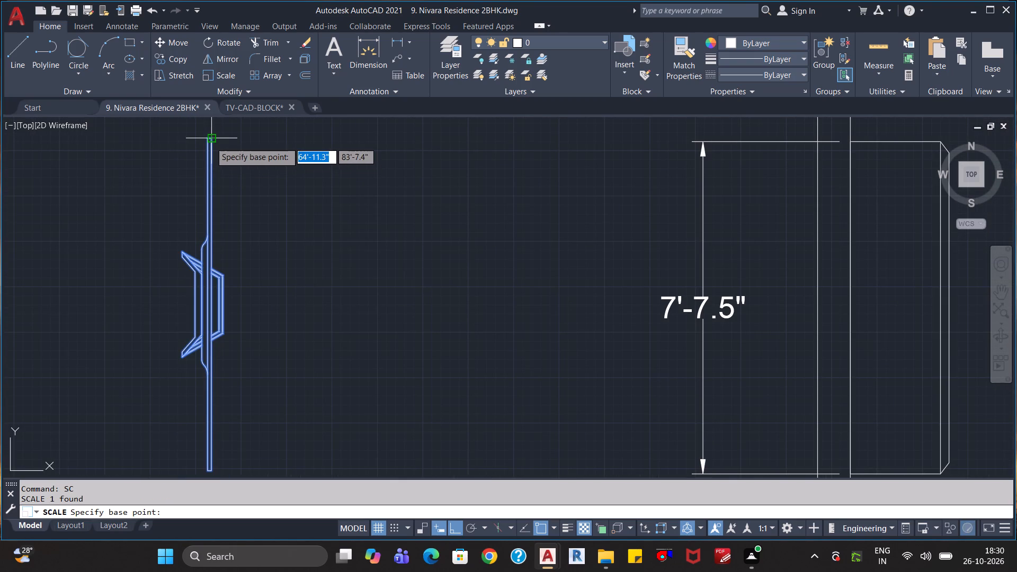
{"action": "left_click", "coordinate": [210, 142]}
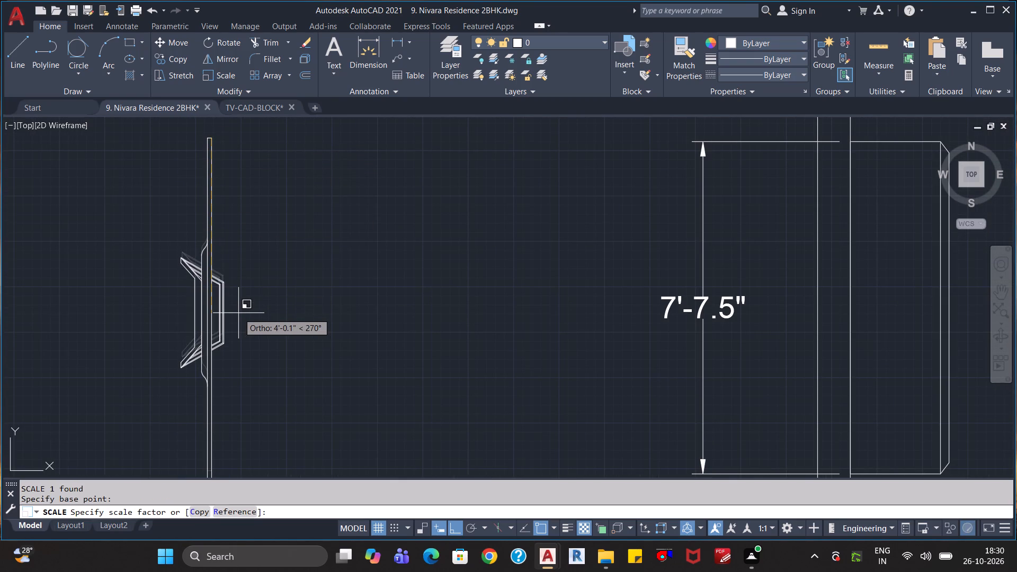
{"action": "key", "text": "r"}
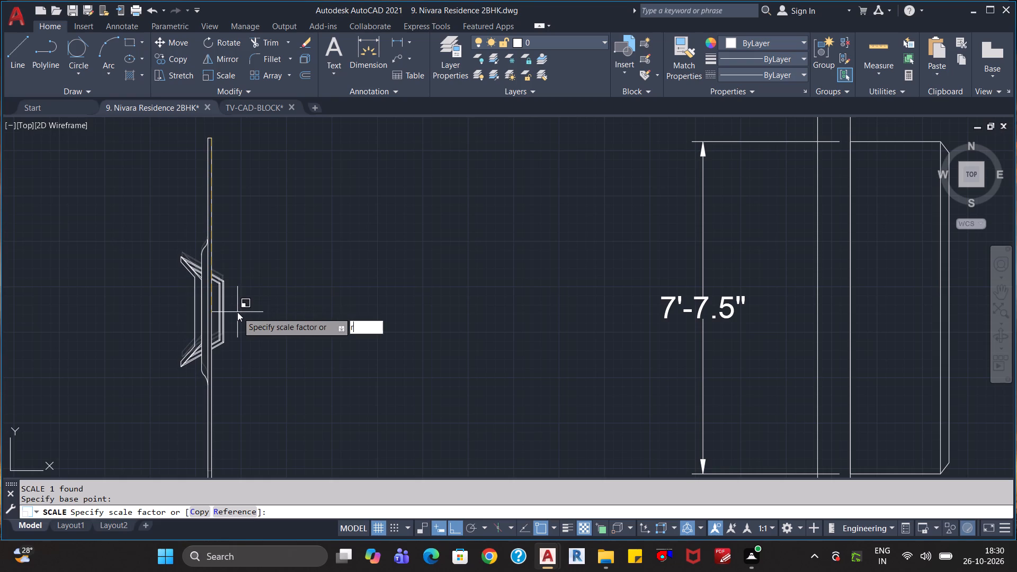
{"action": "key", "text": "Return"}
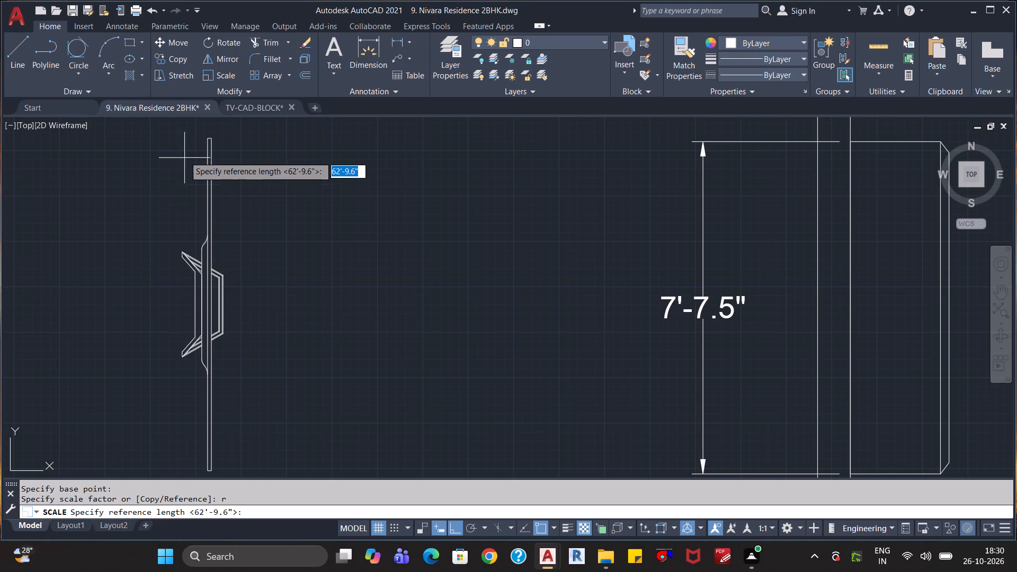
{"action": "left_click", "coordinate": [213, 140]}
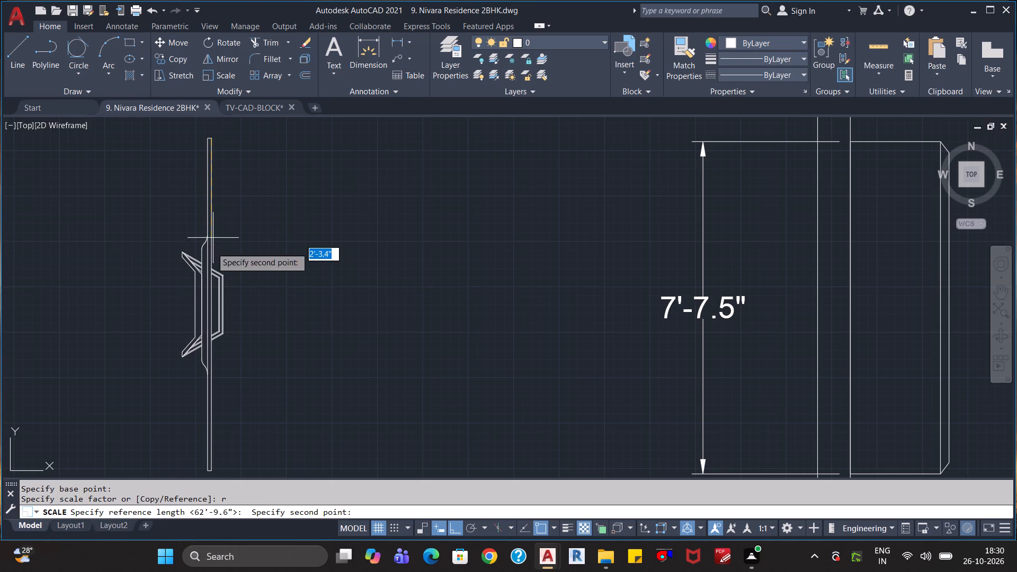
{"action": "left_click", "coordinate": [212, 469]}
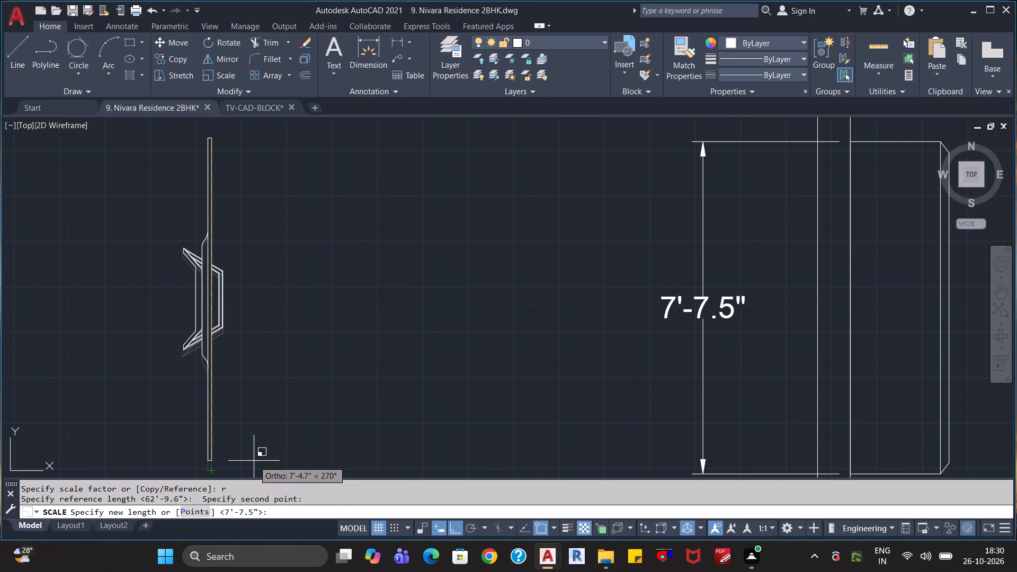
{"action": "type", "text": "7'"}
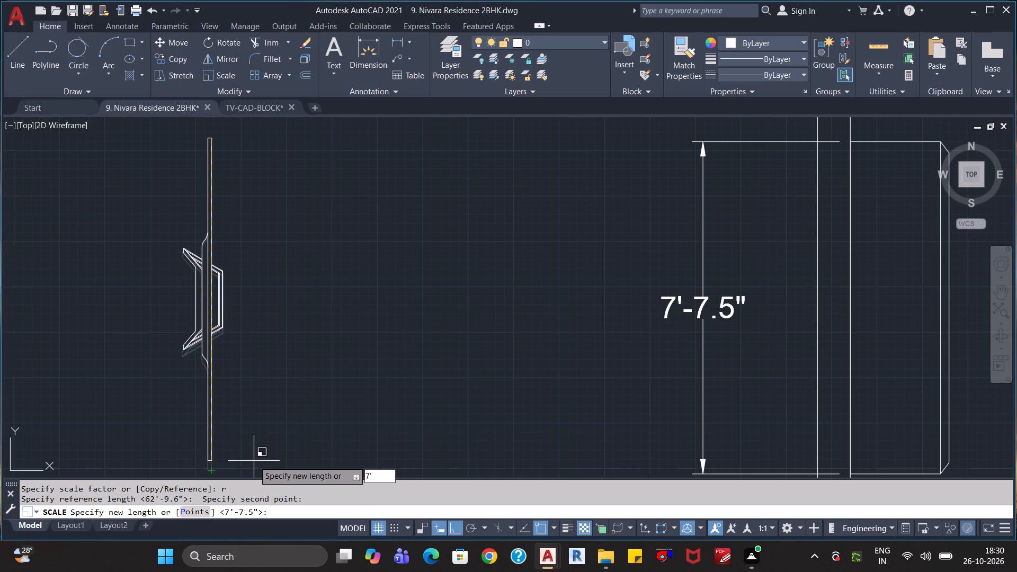
{"action": "key", "text": "Return"}
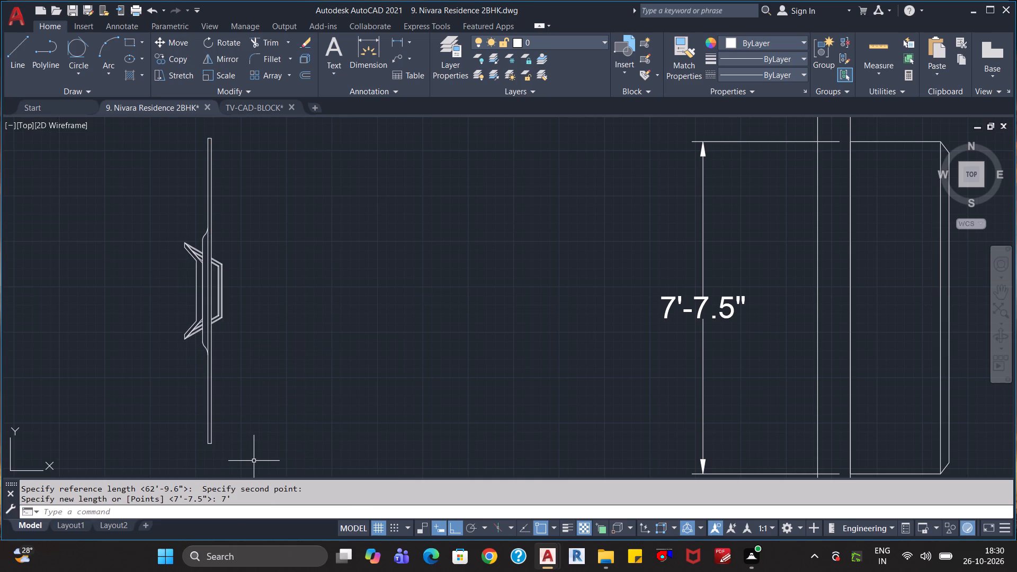
{"action": "key", "text": "Escape"}
{"action": "key", "text": "Escape"}
{"action": "scroll", "coordinate": [290, 413], "scroll_direction": "down", "scroll_amount": 1}
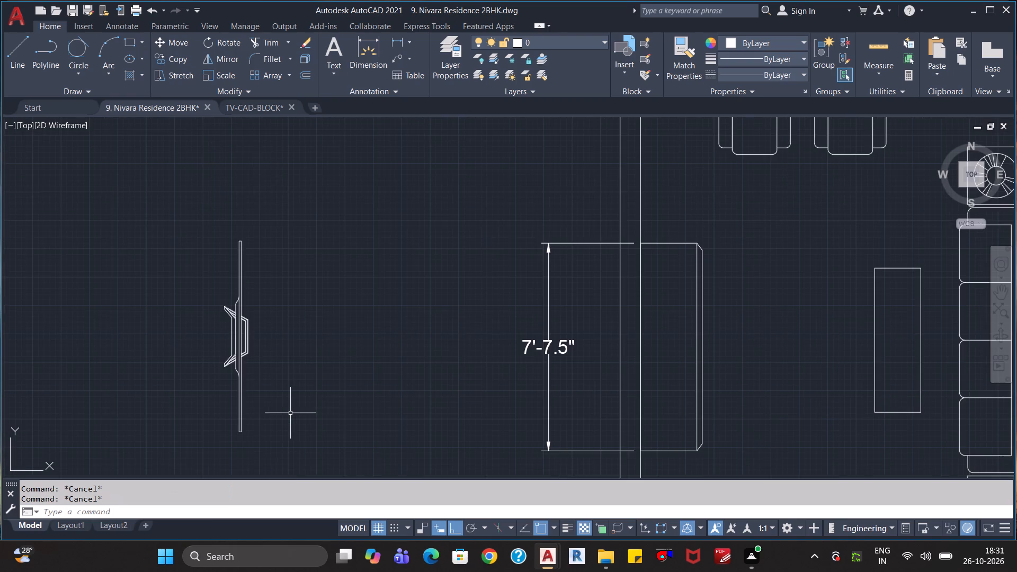
Move the TV block by its south end about 15'-10" east onto the living room TV unit.
{"action": "scroll", "coordinate": [290, 413], "scroll_direction": "up", "scroll_amount": 1}
{"action": "scroll", "coordinate": [262, 360], "scroll_direction": "down", "scroll_amount": 1}
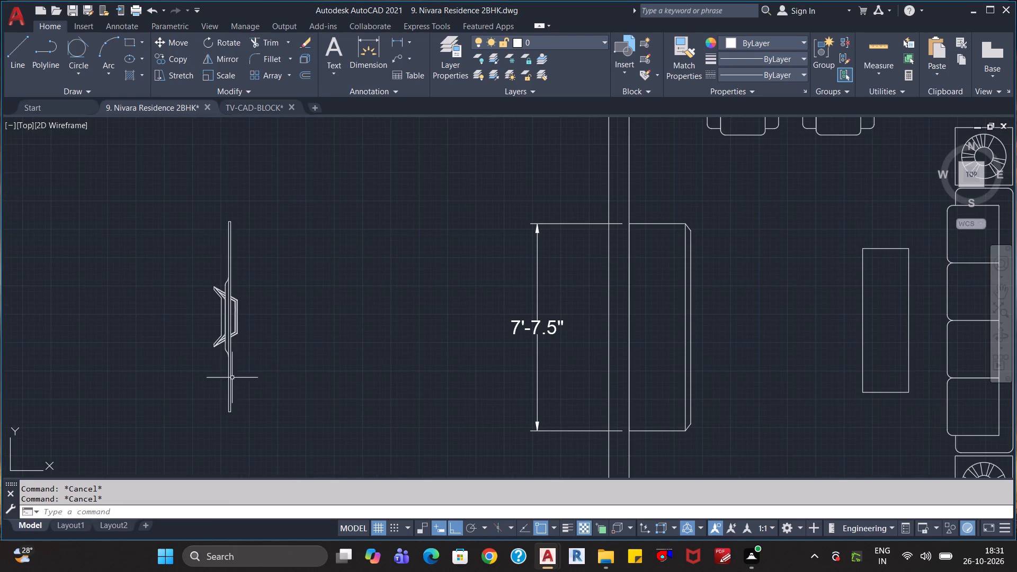
{"action": "left_click", "coordinate": [264, 204]}
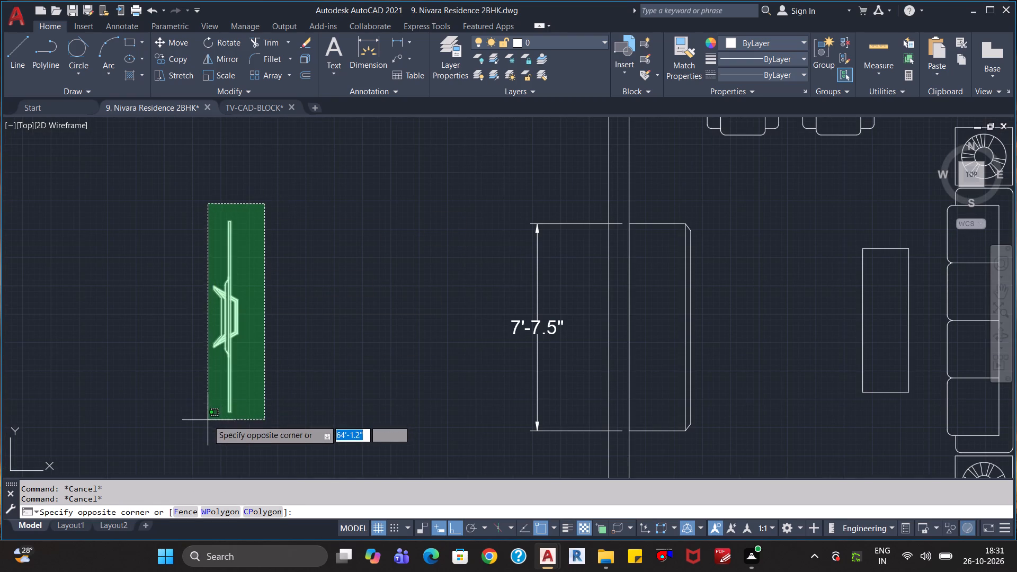
{"action": "left_click", "coordinate": [208, 420]}
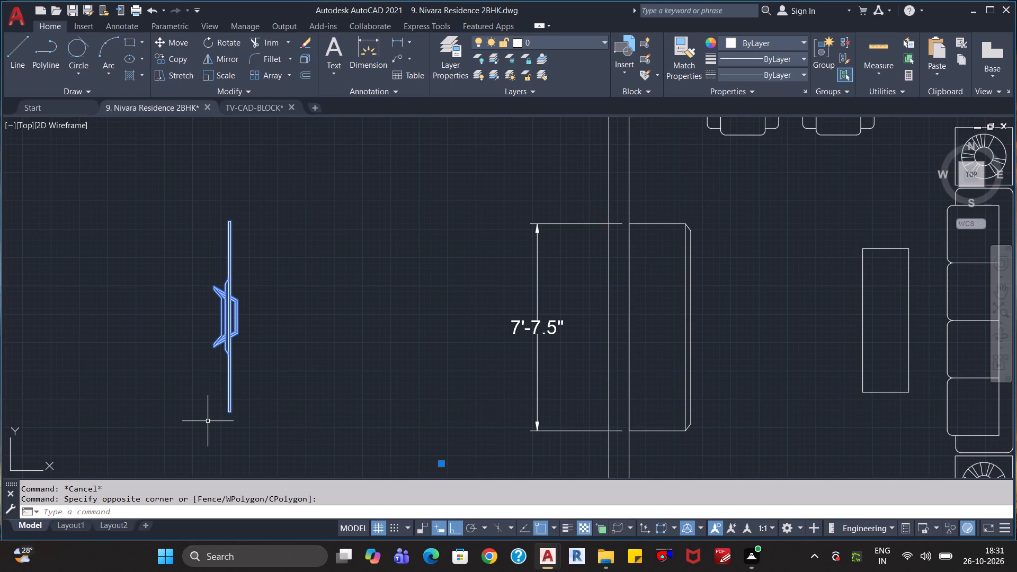
{"action": "key", "text": "m"}
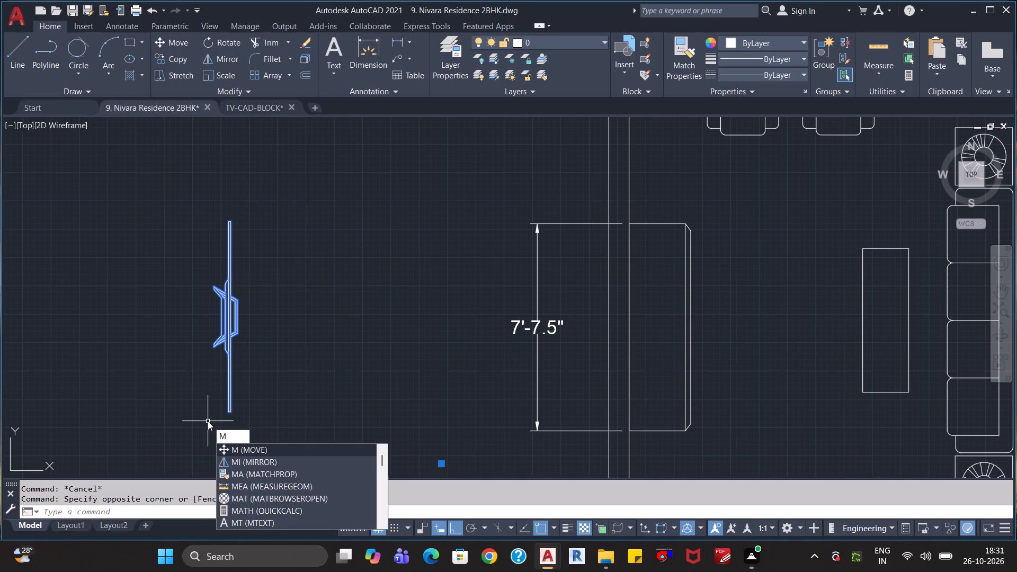
{"action": "key", "text": "Return"}
{"action": "left_click", "coordinate": [231, 415]}
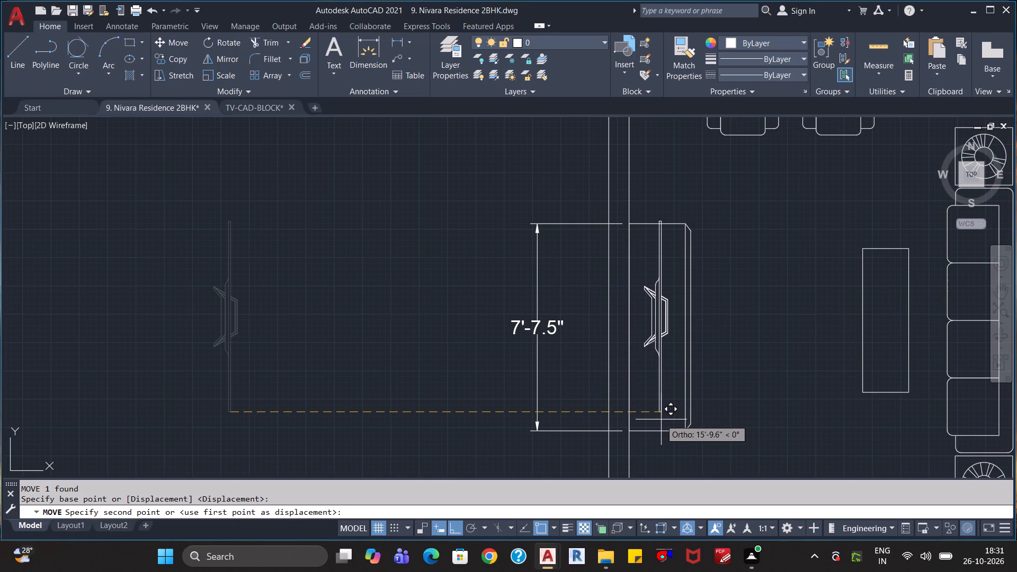
{"action": "left_click", "coordinate": [661, 419]}
{"action": "left_click", "coordinate": [666, 423]}
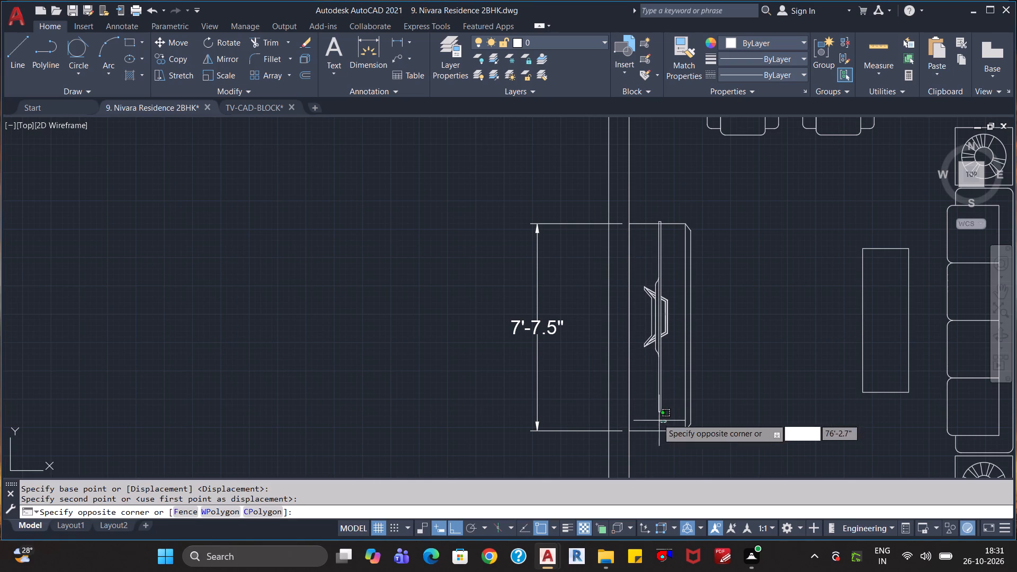
{"action": "left_click", "coordinate": [645, 388]}
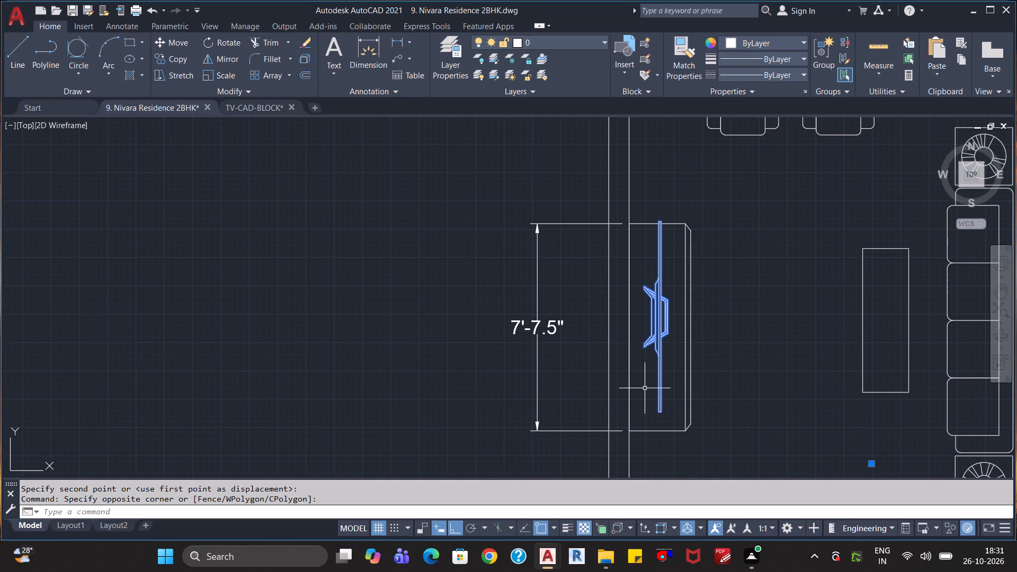
{"action": "key", "text": "Escape"}
{"action": "key", "text": "Escape"}
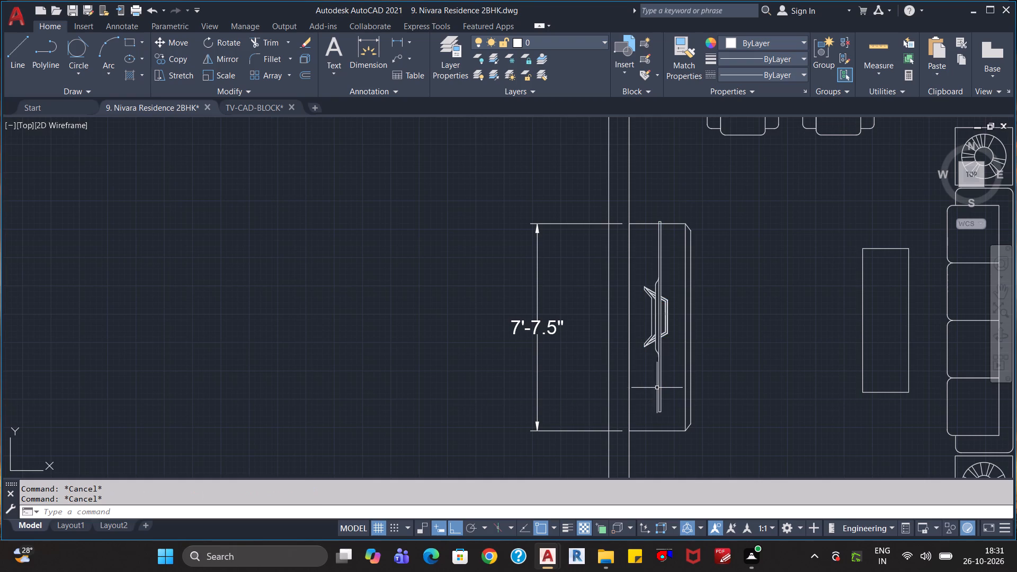
Scale the TV block up freehand from its south end so its north end extends past the TV unit.
{"action": "left_click", "coordinate": [659, 387]}
{"action": "type", "text": "sc"}
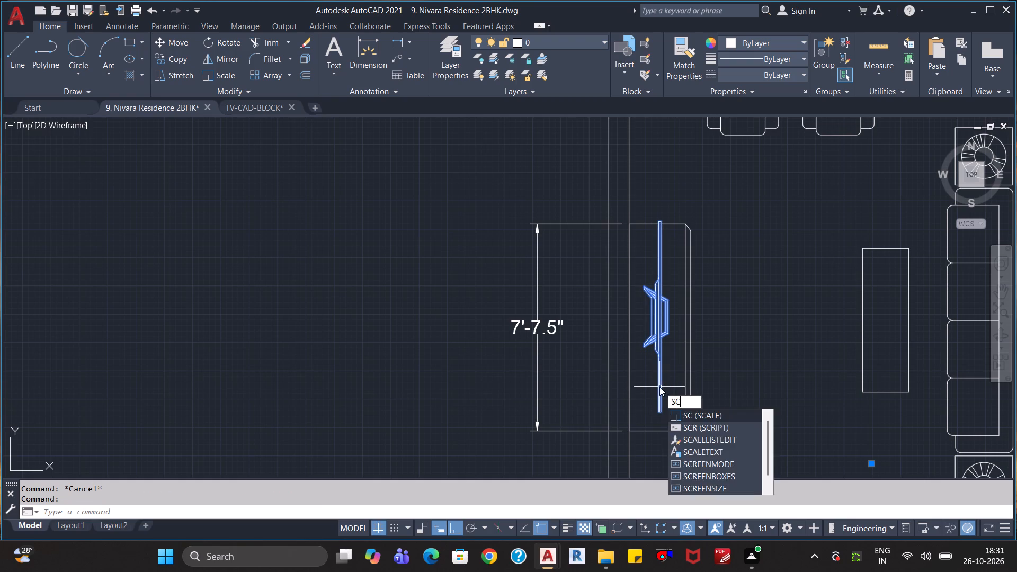
{"action": "key", "text": "Return"}
{"action": "left_click", "coordinate": [659, 387]}
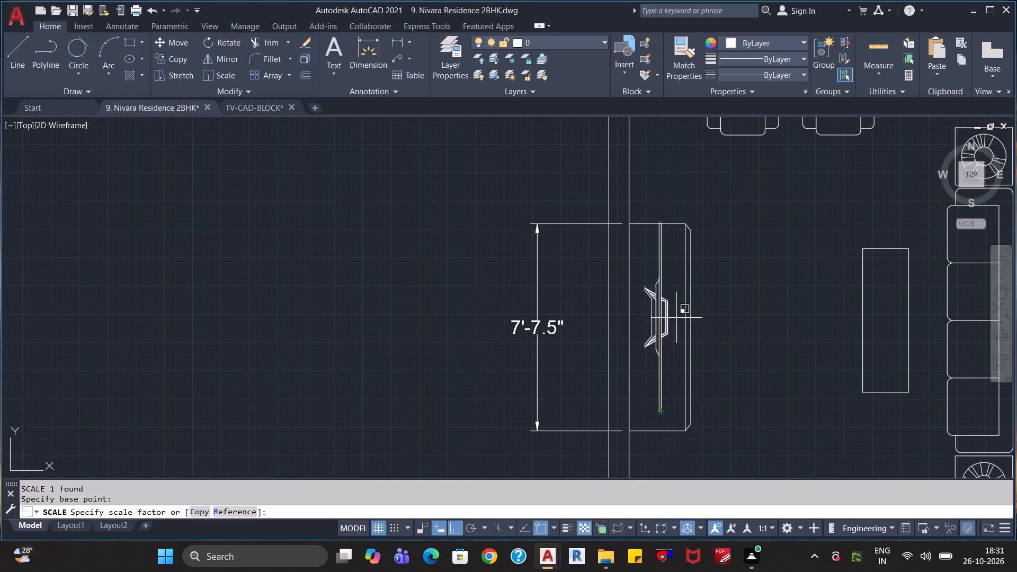
{"action": "left_click", "coordinate": [710, 284]}
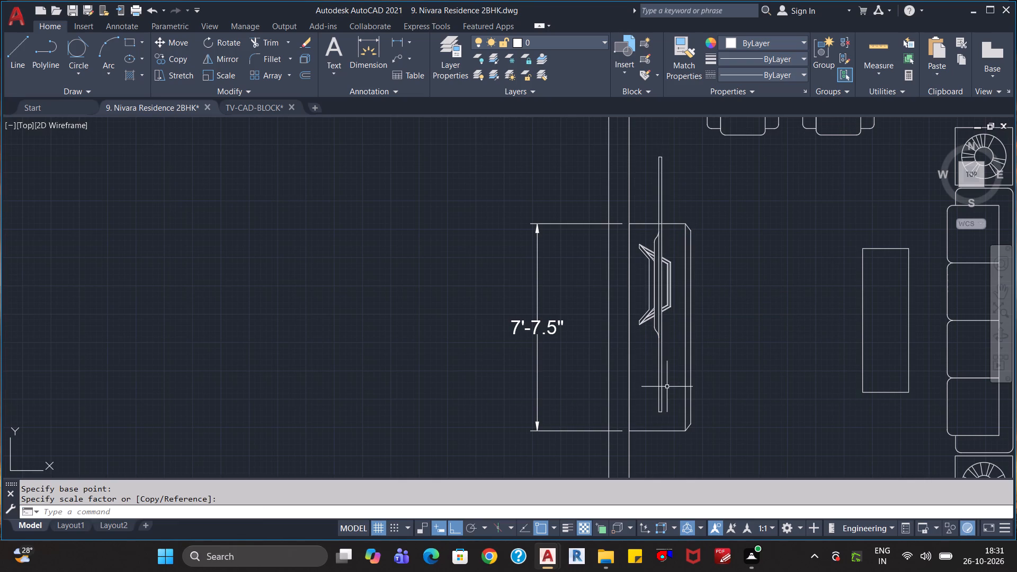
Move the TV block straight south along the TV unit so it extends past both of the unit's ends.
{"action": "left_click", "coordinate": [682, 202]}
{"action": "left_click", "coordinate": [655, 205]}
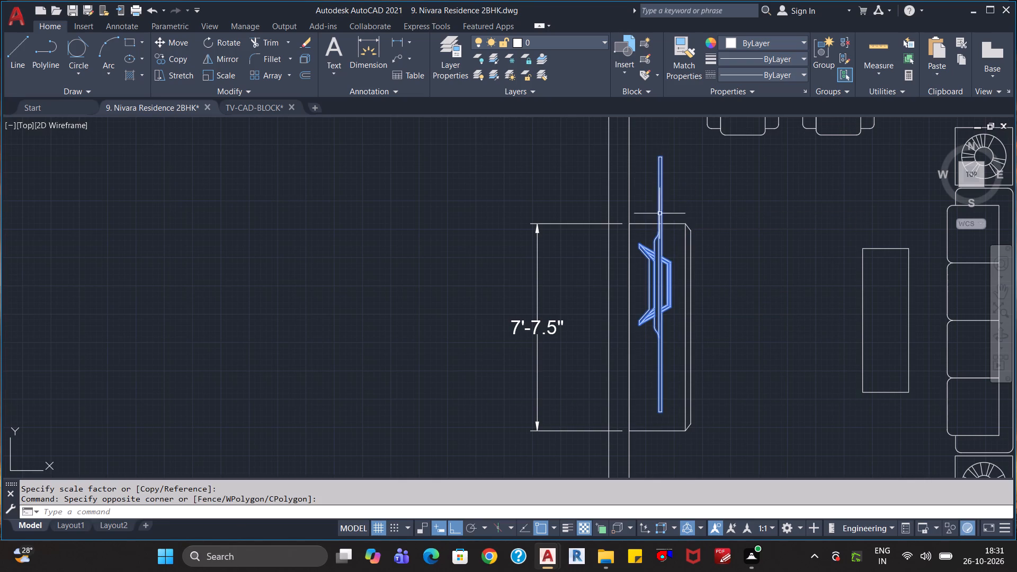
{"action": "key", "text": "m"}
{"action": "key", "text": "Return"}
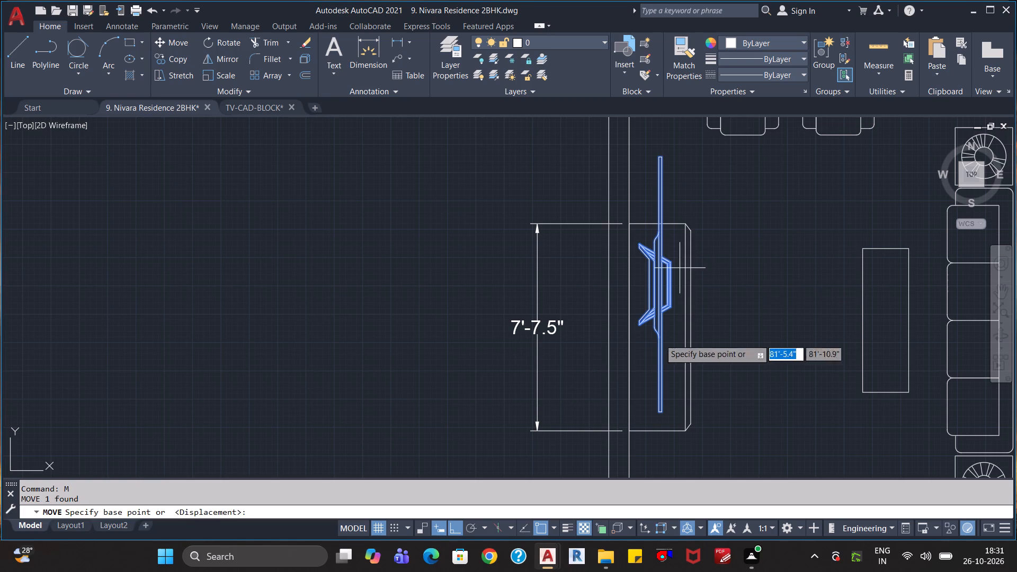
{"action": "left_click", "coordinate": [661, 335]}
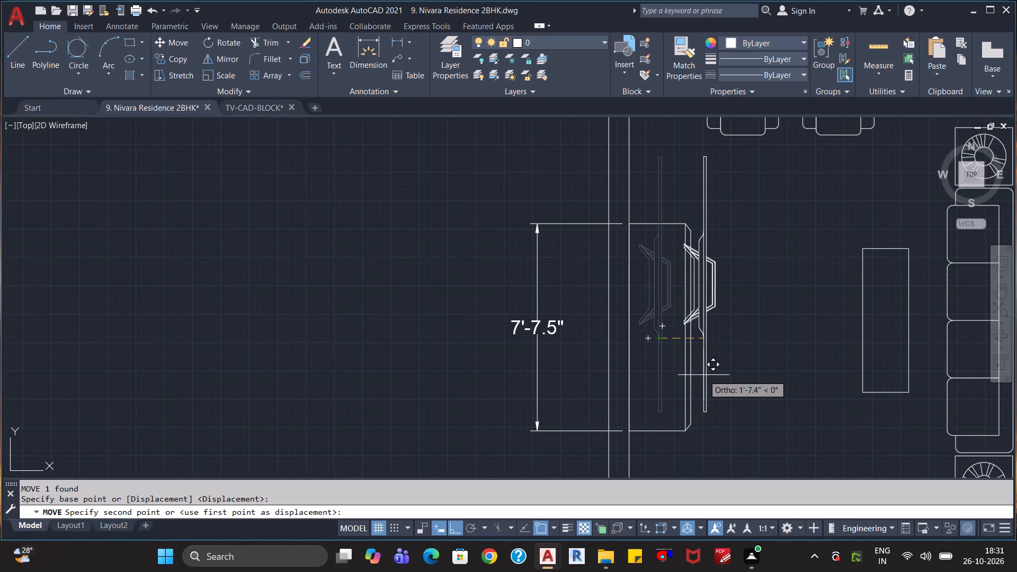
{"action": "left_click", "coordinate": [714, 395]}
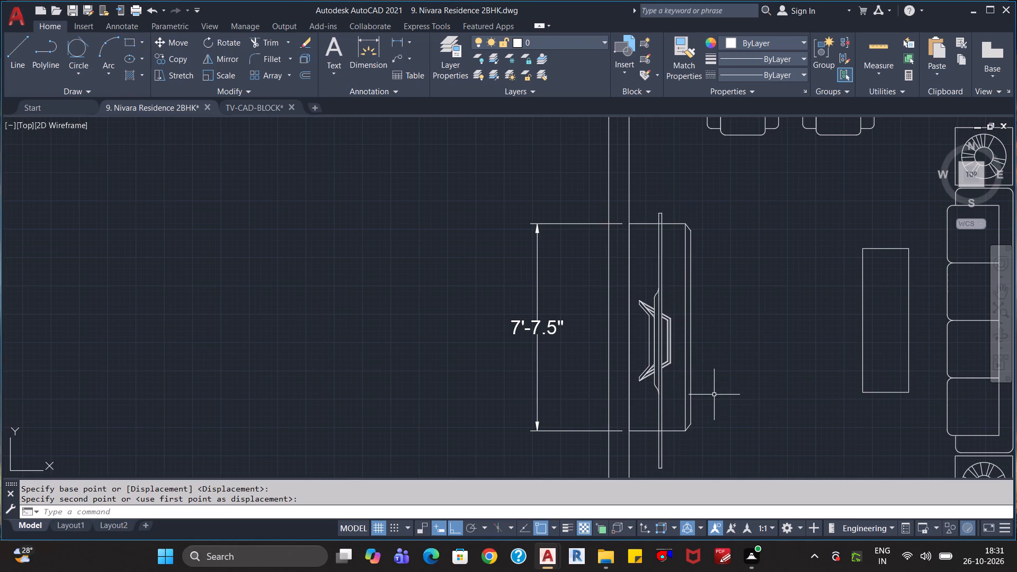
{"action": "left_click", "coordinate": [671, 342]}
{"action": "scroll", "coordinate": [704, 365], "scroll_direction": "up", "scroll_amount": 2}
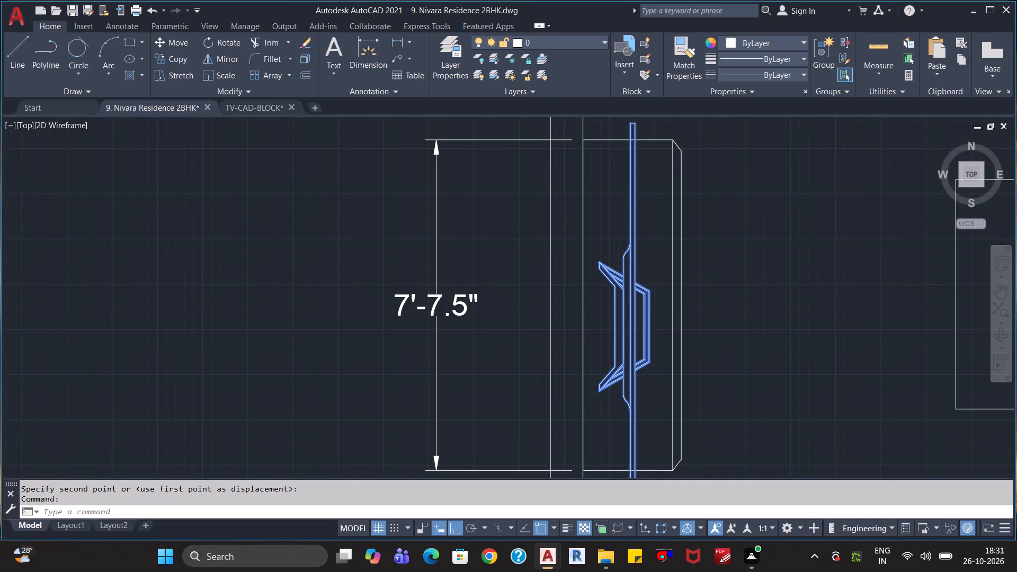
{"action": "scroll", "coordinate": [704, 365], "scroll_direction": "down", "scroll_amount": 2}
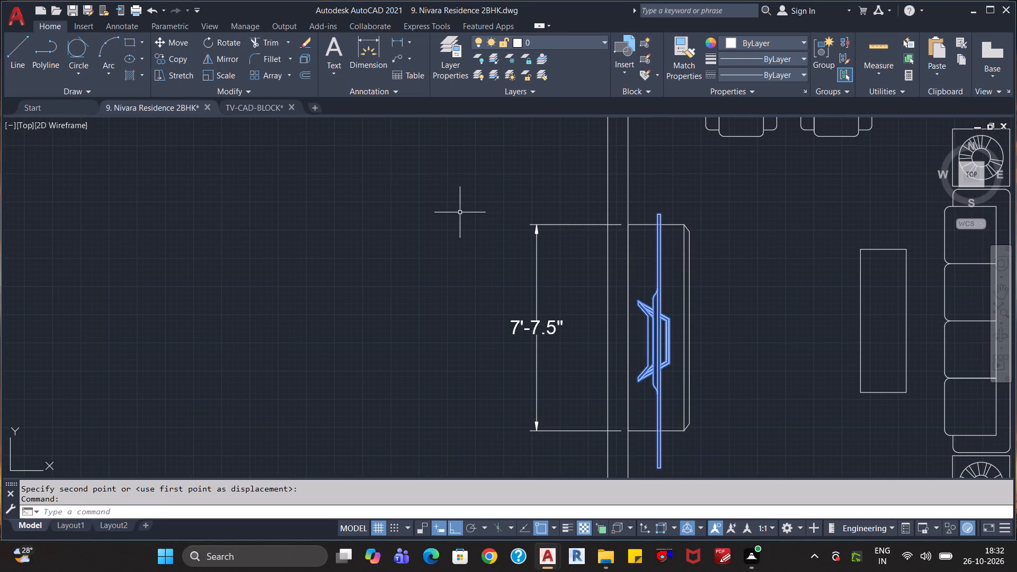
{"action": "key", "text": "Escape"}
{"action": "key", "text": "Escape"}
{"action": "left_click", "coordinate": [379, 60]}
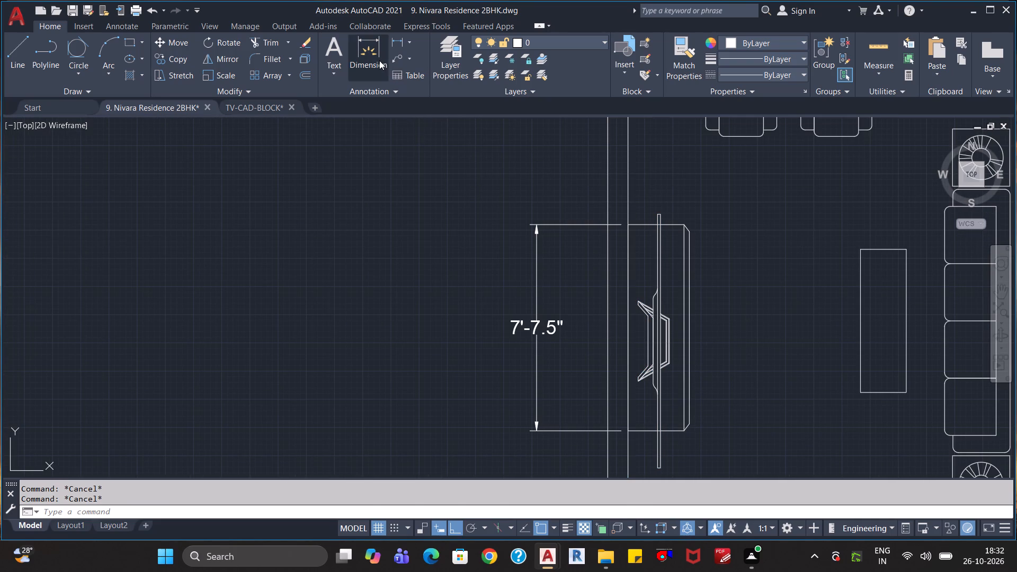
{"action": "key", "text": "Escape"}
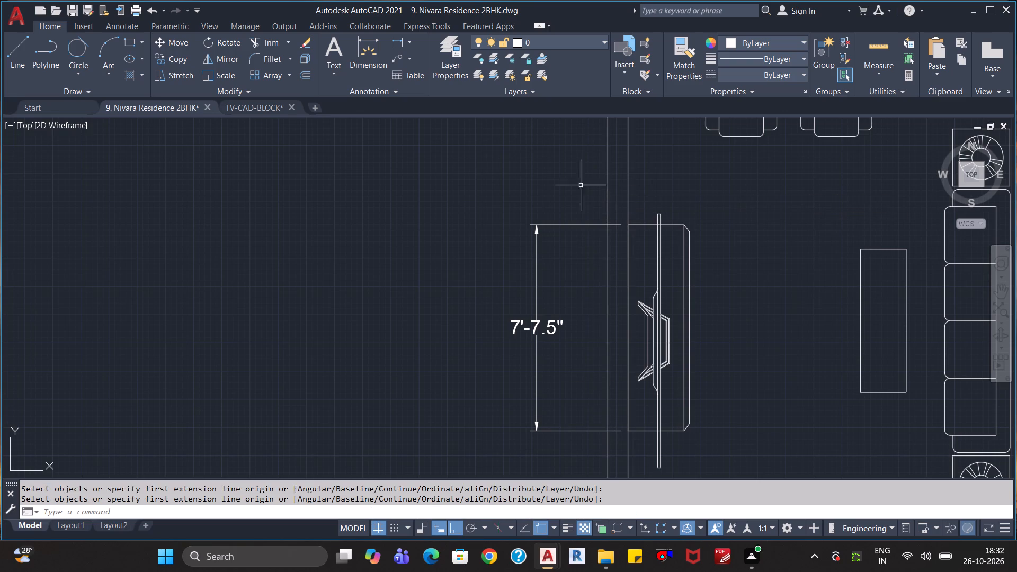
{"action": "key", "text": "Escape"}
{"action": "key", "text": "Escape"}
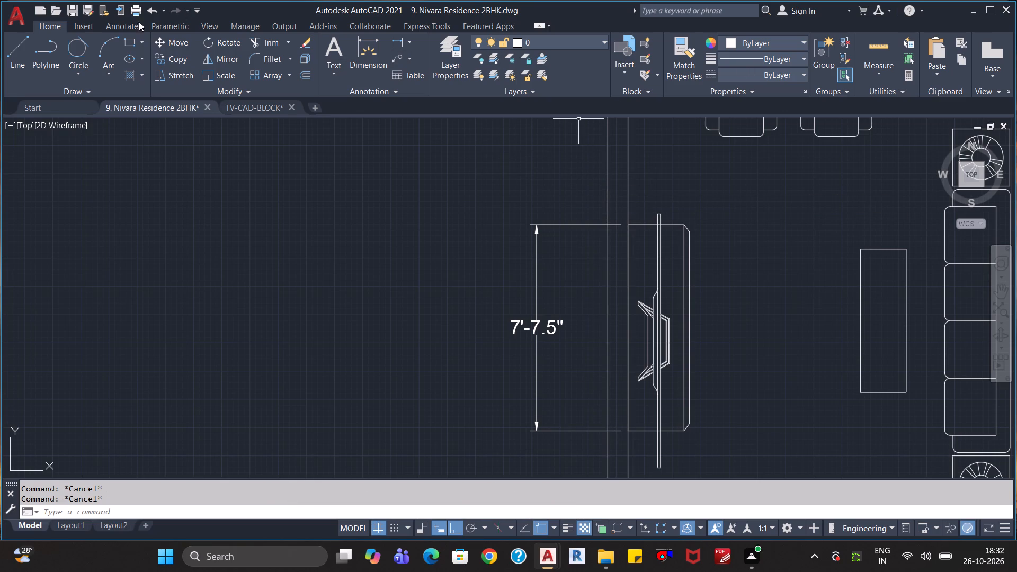
Add a centerline between the north and south edges of the TV unit.
{"action": "left_click", "coordinate": [129, 23]}
{"action": "left_click", "coordinate": [488, 50]}
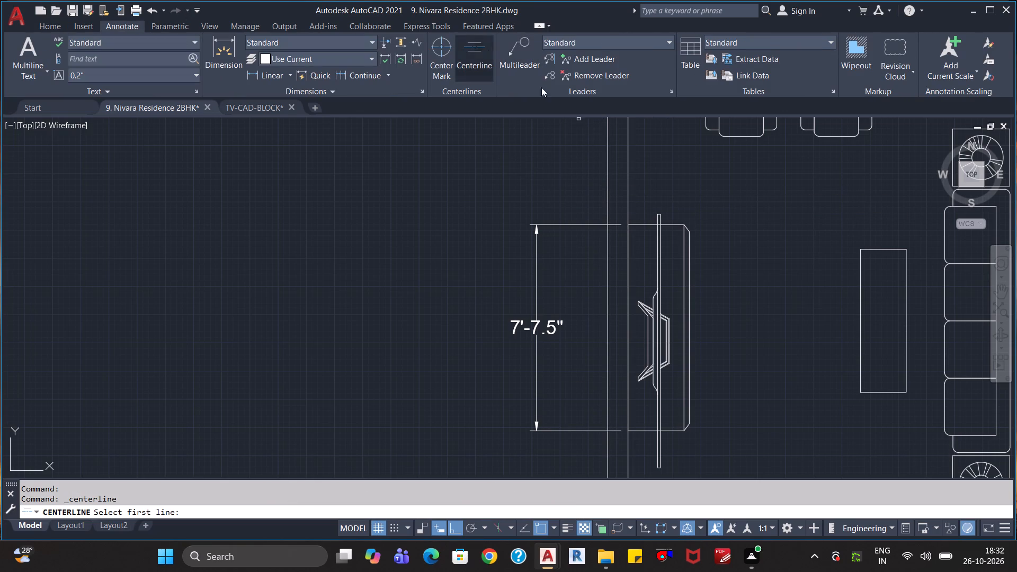
{"action": "left_click", "coordinate": [671, 224]}
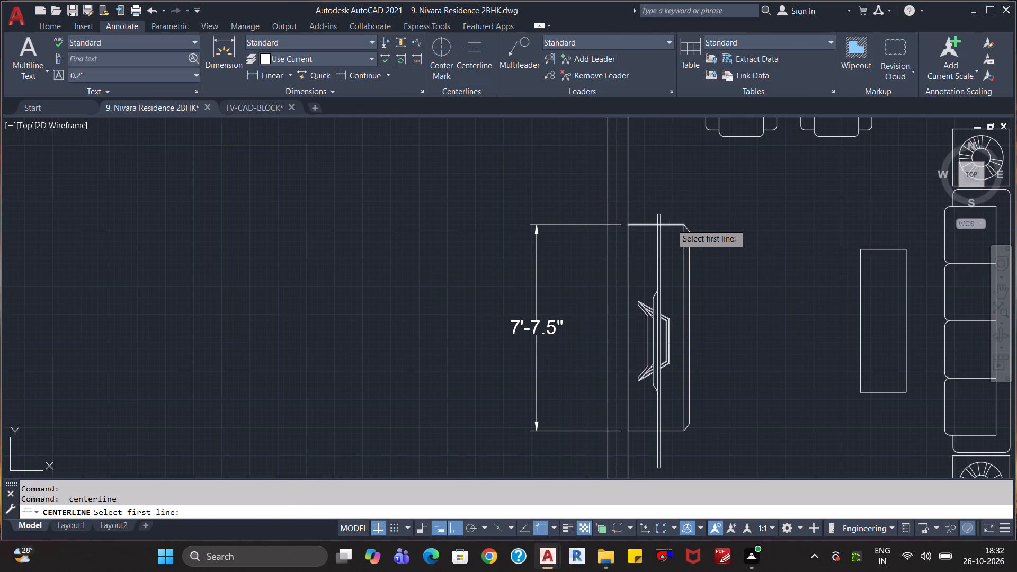
{"action": "left_click", "coordinate": [674, 431]}
{"action": "key", "text": "Escape"}
{"action": "key", "text": "Escape"}
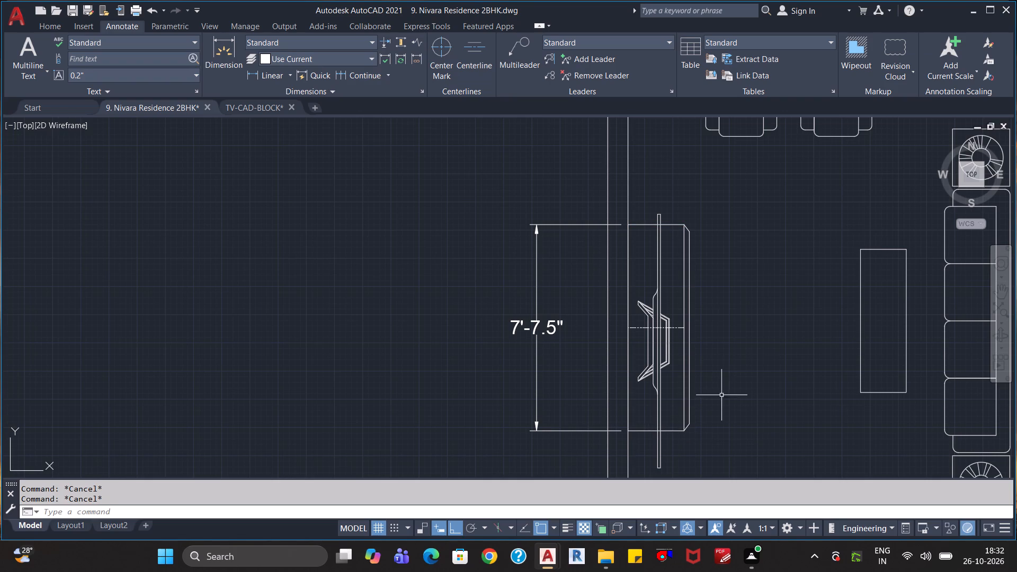
{"action": "key", "text": "Escape"}
Add a centerline between the inner slanted edges on the east side of the TV block.
{"action": "scroll", "coordinate": [704, 361], "scroll_direction": "up", "scroll_amount": 2}
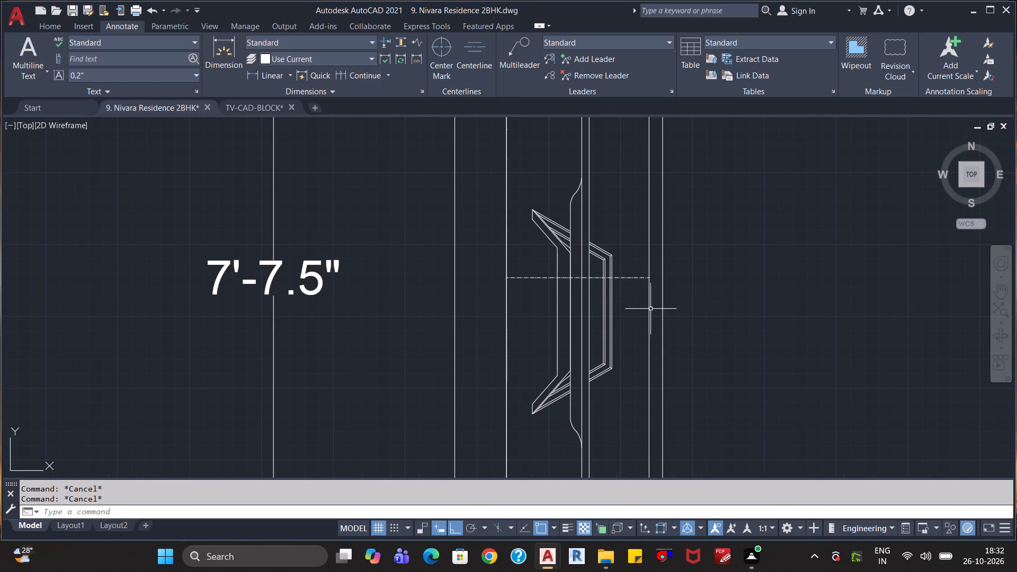
{"action": "scroll", "coordinate": [619, 276], "scroll_direction": "up", "scroll_amount": 1}
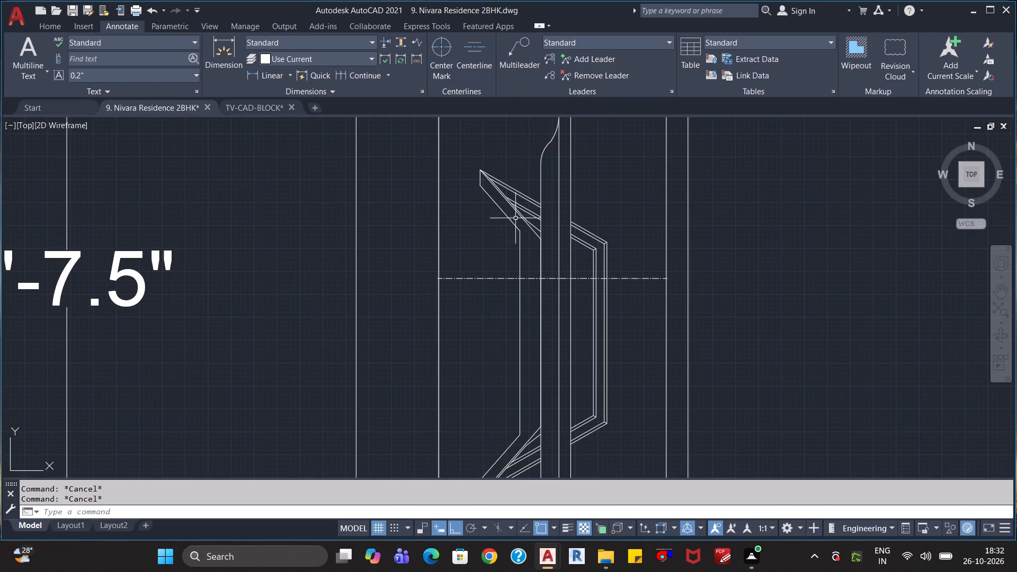
{"action": "left_click", "coordinate": [466, 41]}
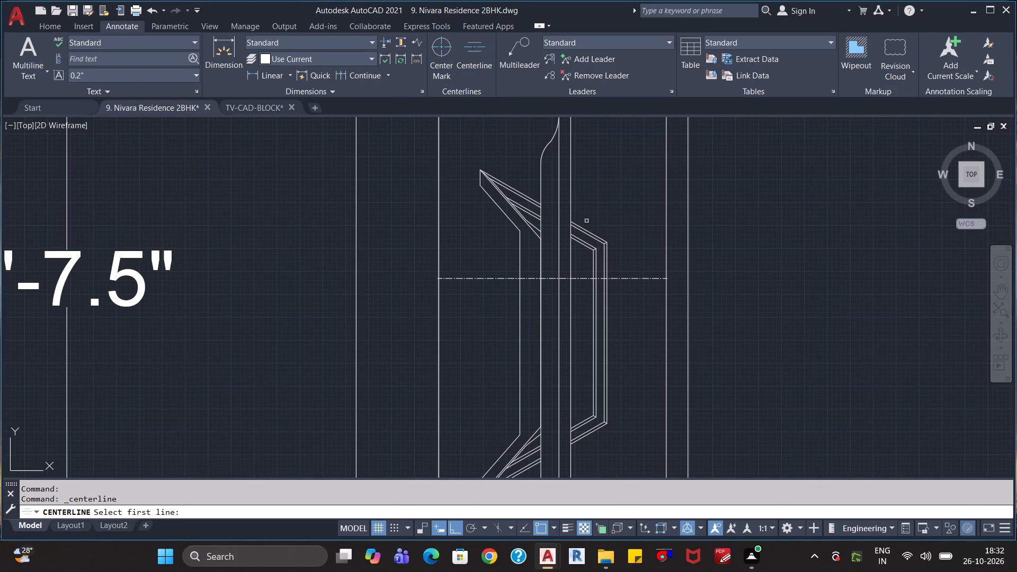
{"action": "left_click", "coordinate": [583, 247]}
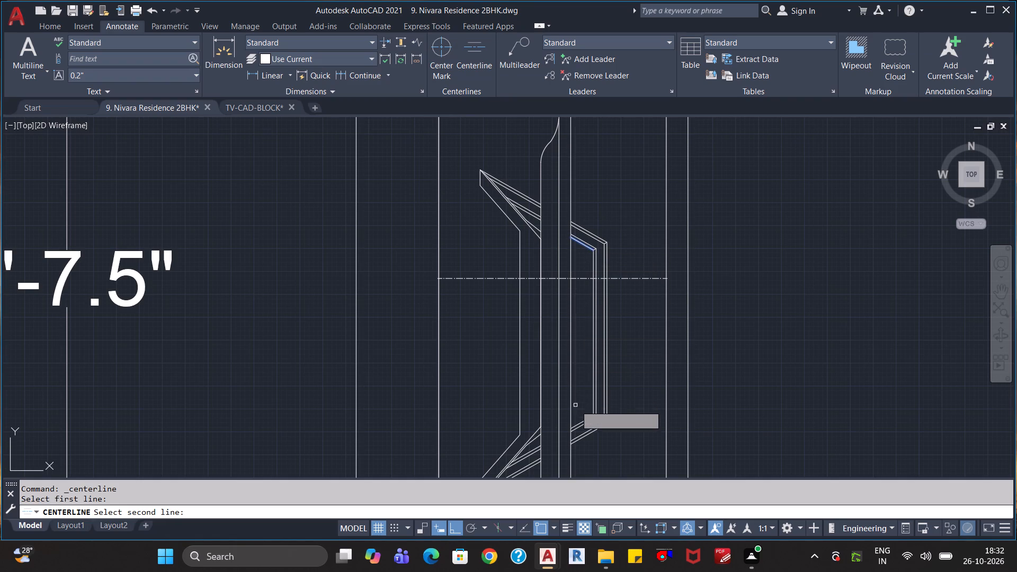
{"action": "left_click", "coordinate": [583, 421]}
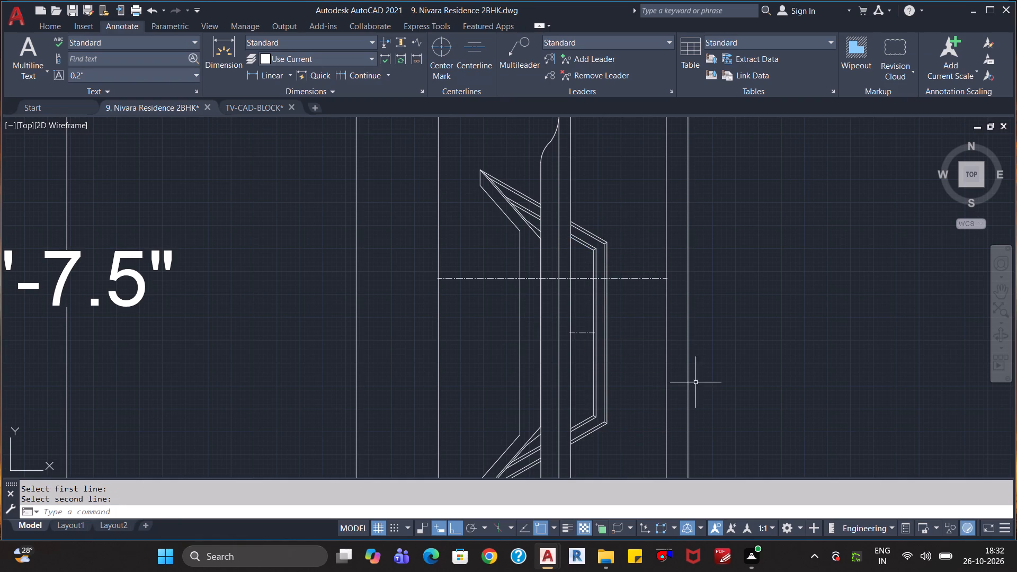
{"action": "key", "text": "Escape"}
{"action": "key", "text": "Escape"}
{"action": "key", "text": "Escape"}
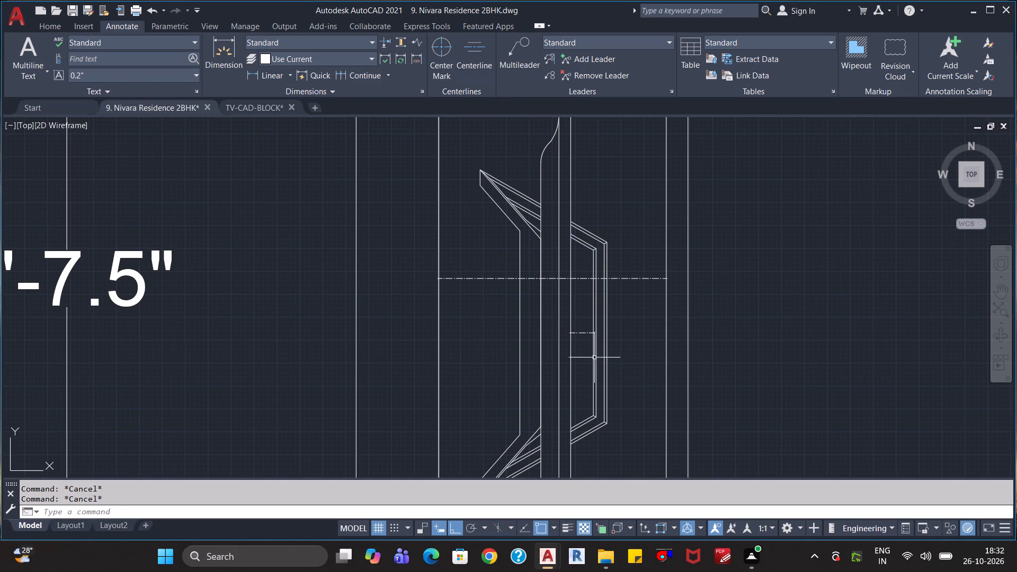
Move the TV block from the east end of its short centerline to the east end of the TV unit's centerline.
{"action": "left_click", "coordinate": [596, 315]}
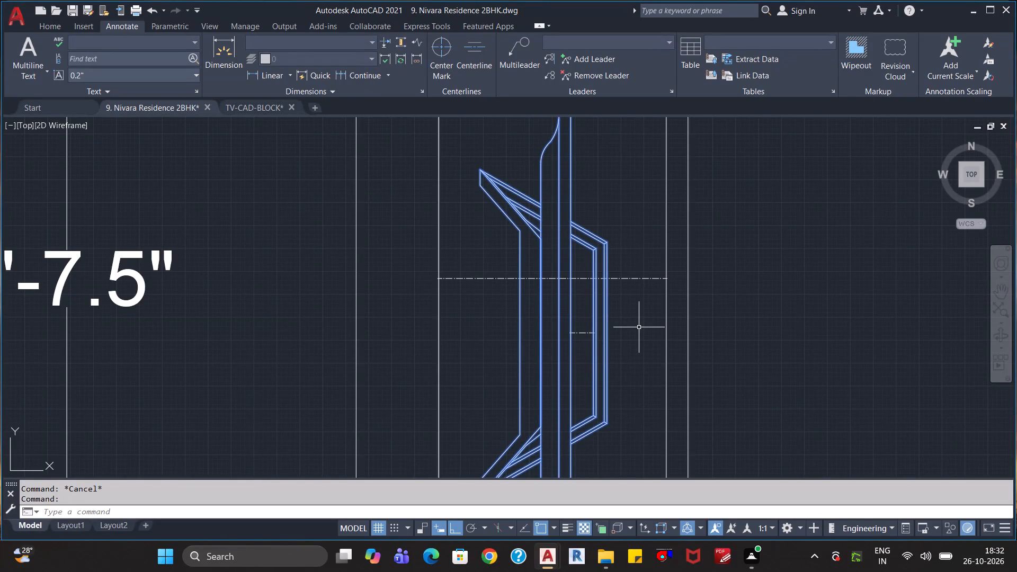
{"action": "key", "text": "m"}
{"action": "key", "text": "Return"}
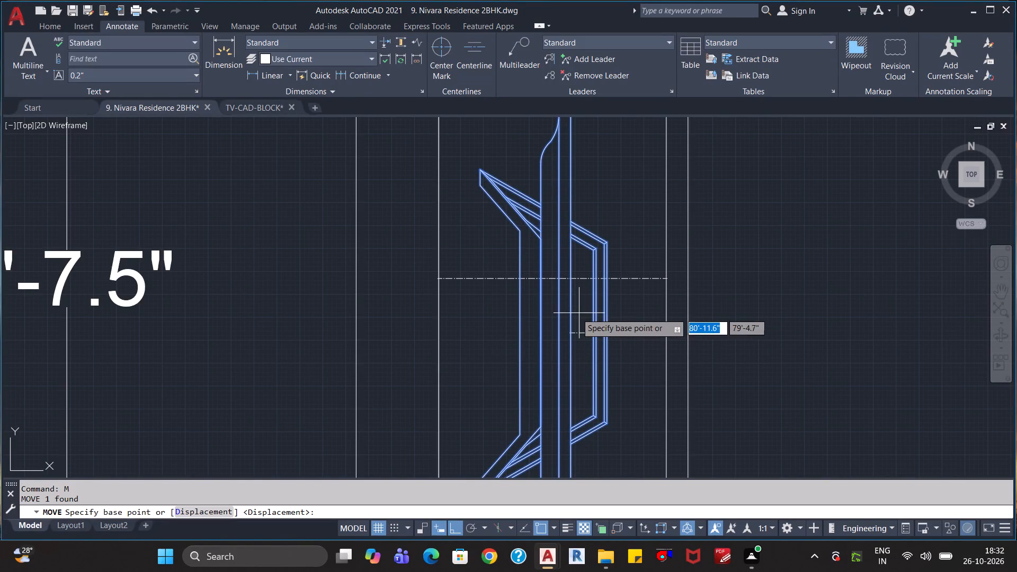
{"action": "left_click", "coordinate": [591, 333]}
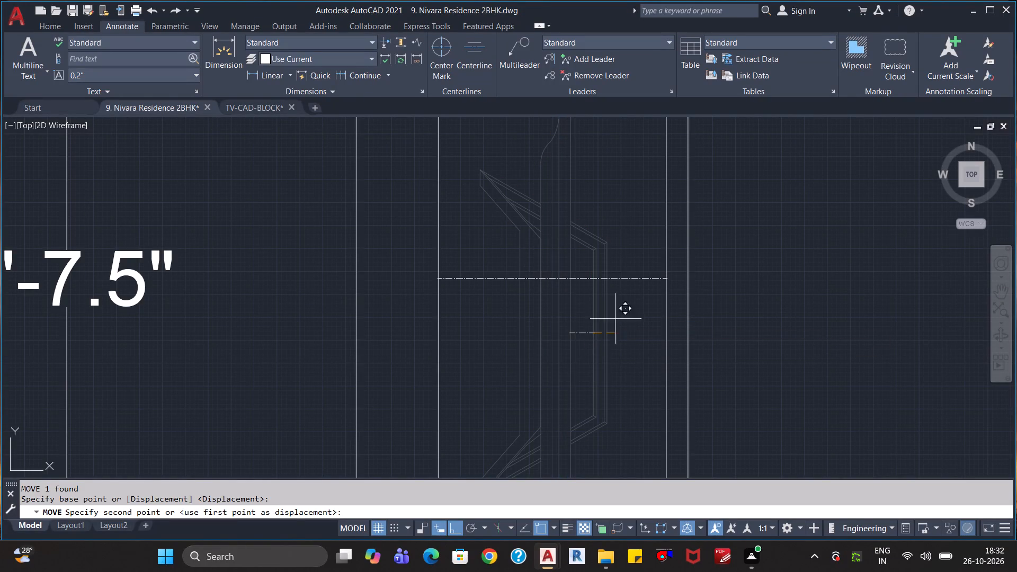
{"action": "left_click", "coordinate": [666, 281]}
{"action": "scroll", "coordinate": [728, 333], "scroll_direction": "down", "scroll_amount": 2}
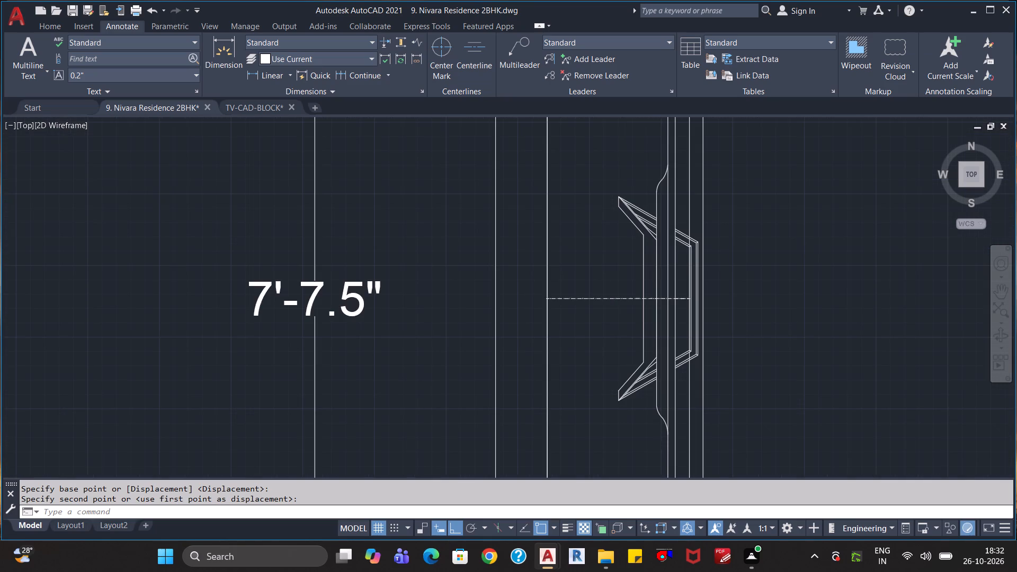
{"action": "key", "text": "Escape"}
{"action": "key", "text": "Escape"}
{"action": "key", "text": "Escape"}
{"action": "scroll", "coordinate": [729, 333], "scroll_direction": "down", "scroll_amount": 1}
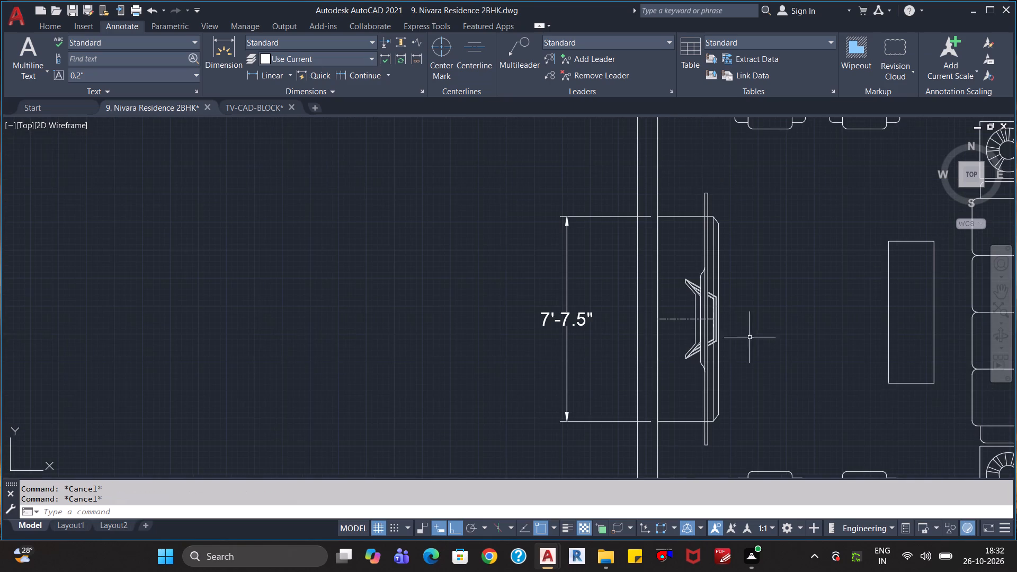
{"action": "scroll", "coordinate": [765, 348], "scroll_direction": "down", "scroll_amount": 1}
{"action": "key", "text": "Escape"}
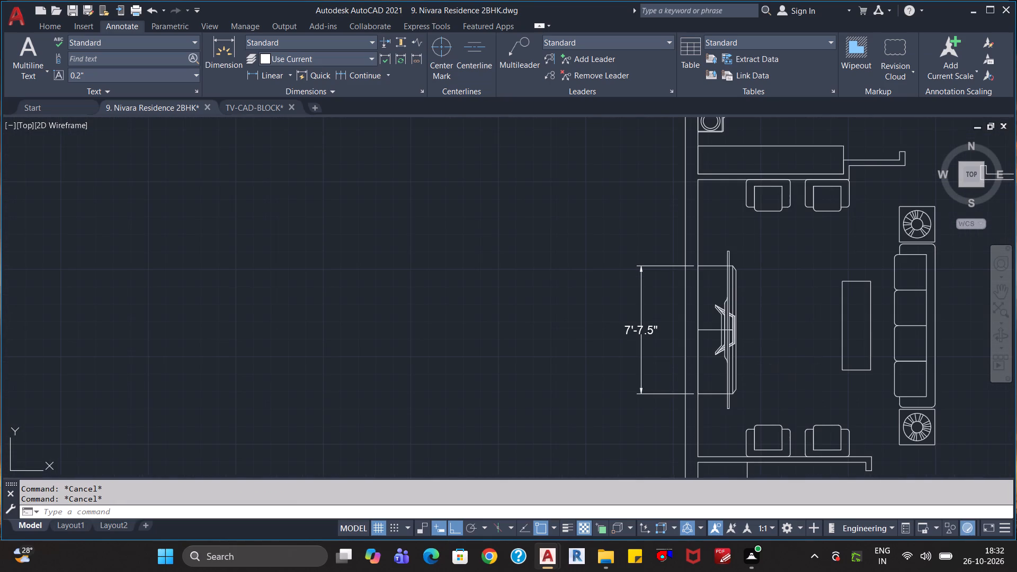
{"action": "key", "text": "Escape"}
Delete the 7'-7.5" dimension west of the TV unit.
{"action": "left_click", "coordinate": [664, 249]}
{"action": "left_click", "coordinate": [634, 319]}
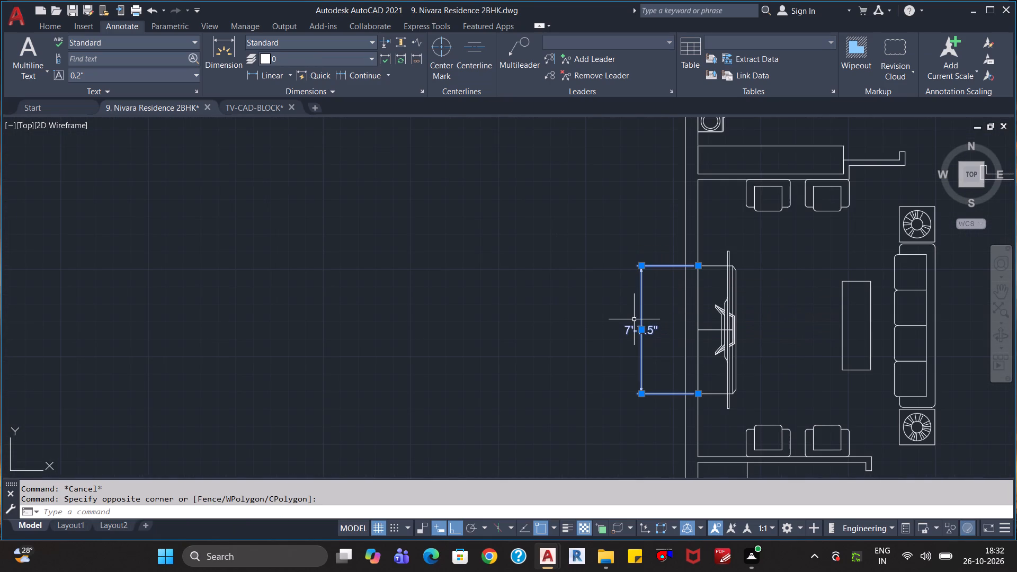
{"action": "key", "text": "Delete"}
Delete the TV unit's centerline and the TV block's short centerline.
{"action": "scroll", "coordinate": [687, 321], "scroll_direction": "up", "scroll_amount": 2}
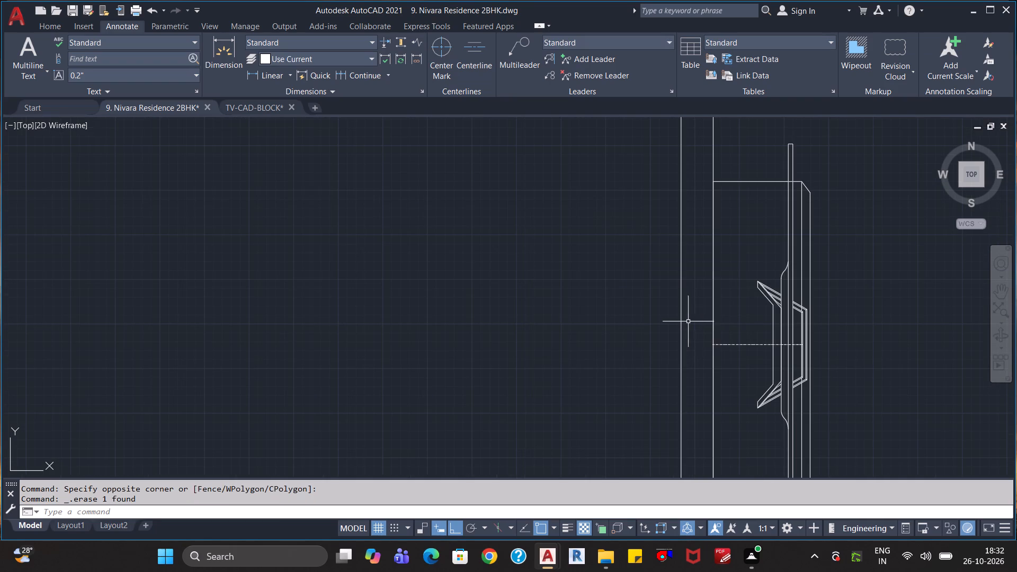
{"action": "left_click", "coordinate": [733, 334]}
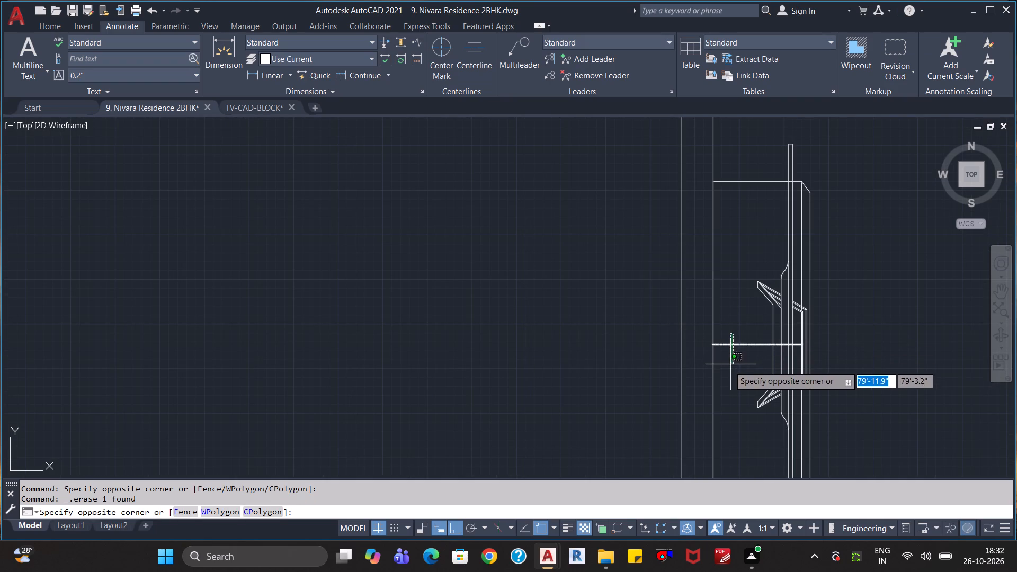
{"action": "left_click", "coordinate": [729, 366]}
{"action": "key", "text": "Delete"}
{"action": "scroll", "coordinate": [805, 344], "scroll_direction": "up", "scroll_amount": 5}
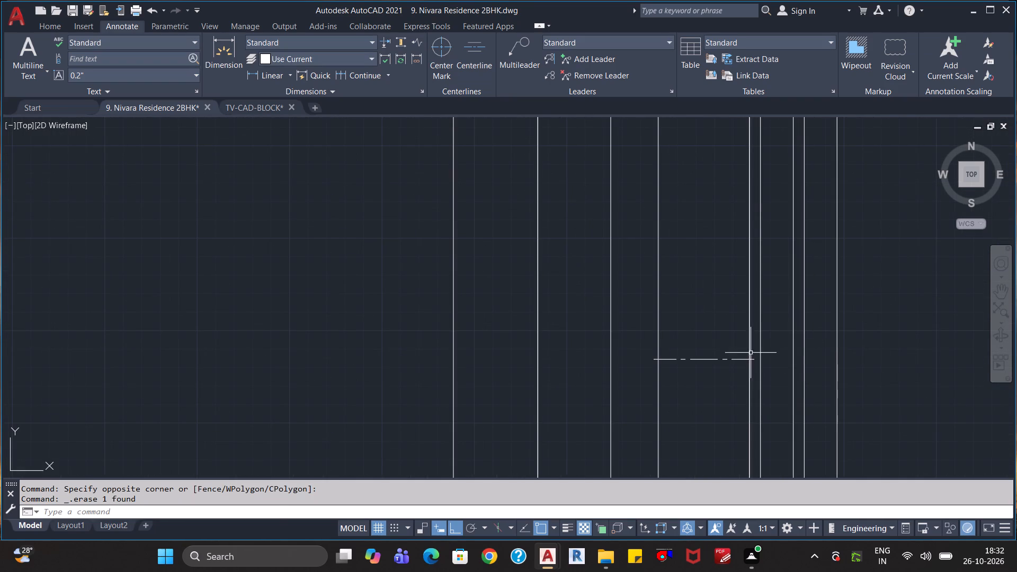
{"action": "left_click", "coordinate": [726, 346]}
{"action": "left_click", "coordinate": [703, 374]}
{"action": "key", "text": "Delete"}
Delete the TV unit's outer east edge line and the two slanted corner lines at its north and south ends.
{"action": "scroll", "coordinate": [703, 374], "scroll_direction": "down", "scroll_amount": 2}
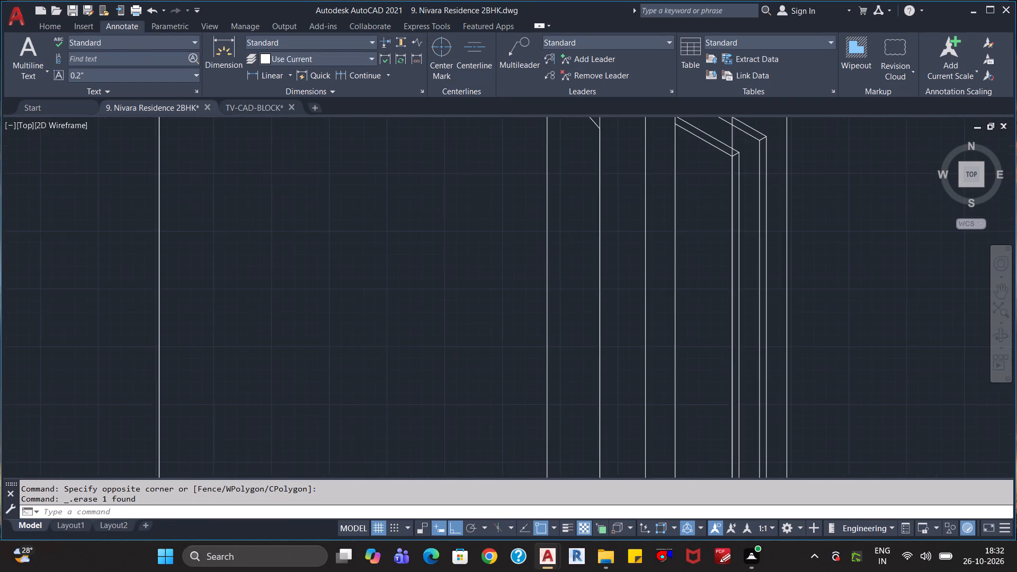
{"action": "scroll", "coordinate": [752, 356], "scroll_direction": "down", "scroll_amount": 2}
{"action": "middle_click_drag", "start_coordinate": [782, 361], "coordinate": [707, 324]}
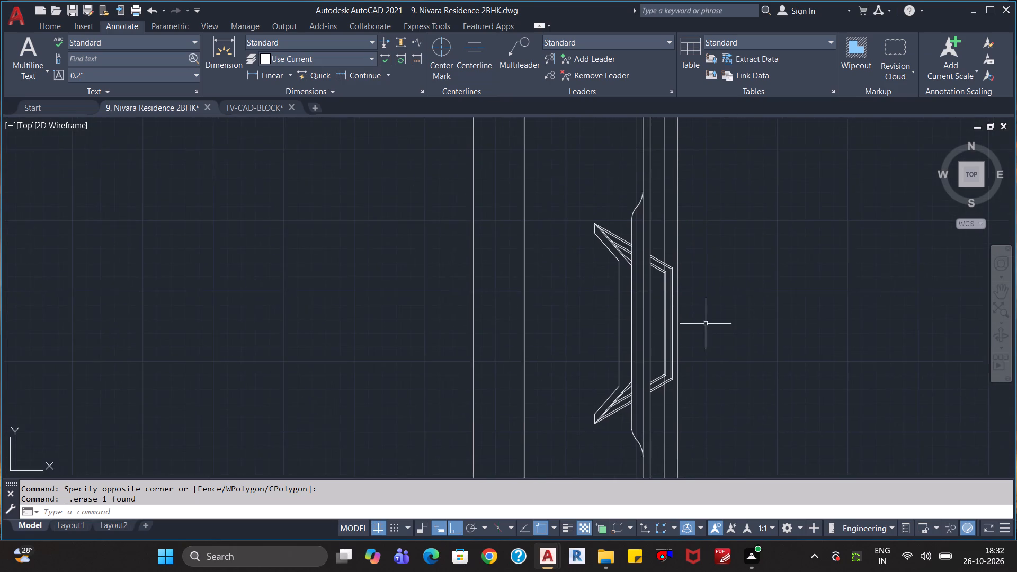
{"action": "scroll", "coordinate": [707, 324], "scroll_direction": "down", "scroll_amount": 1}
{"action": "scroll", "coordinate": [740, 381], "scroll_direction": "down", "scroll_amount": 1}
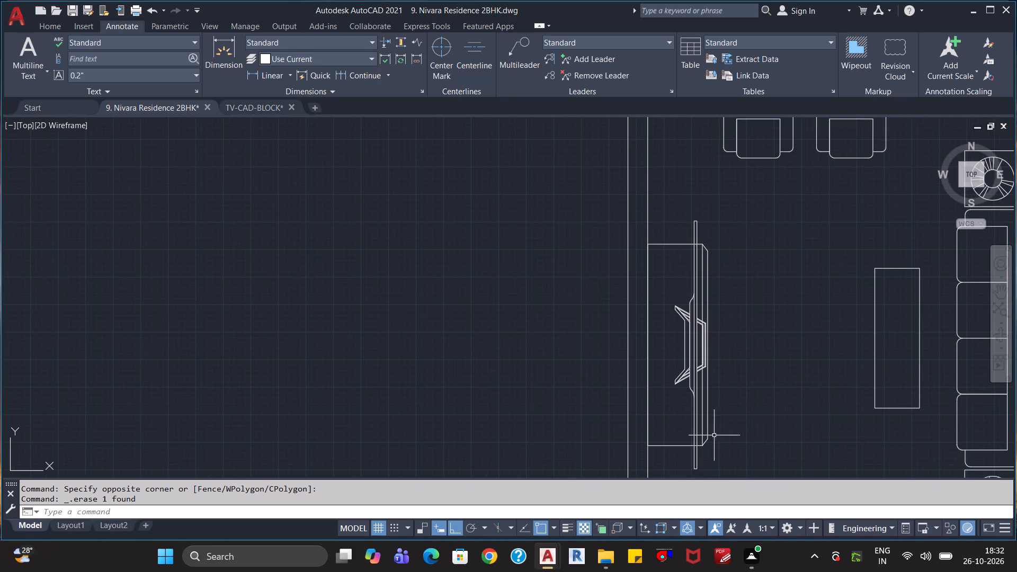
{"action": "left_click", "coordinate": [708, 441]}
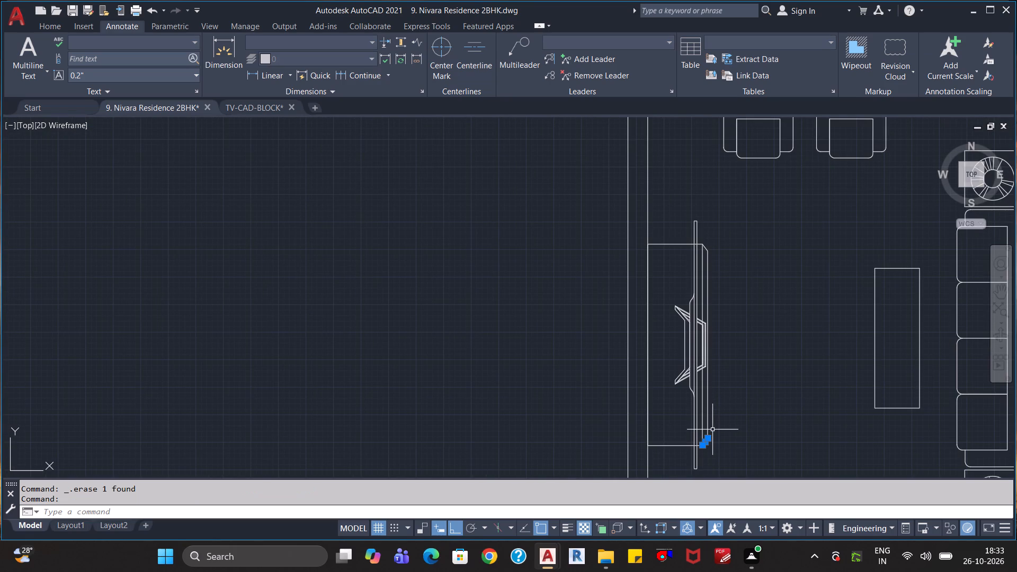
{"action": "left_click", "coordinate": [709, 425]}
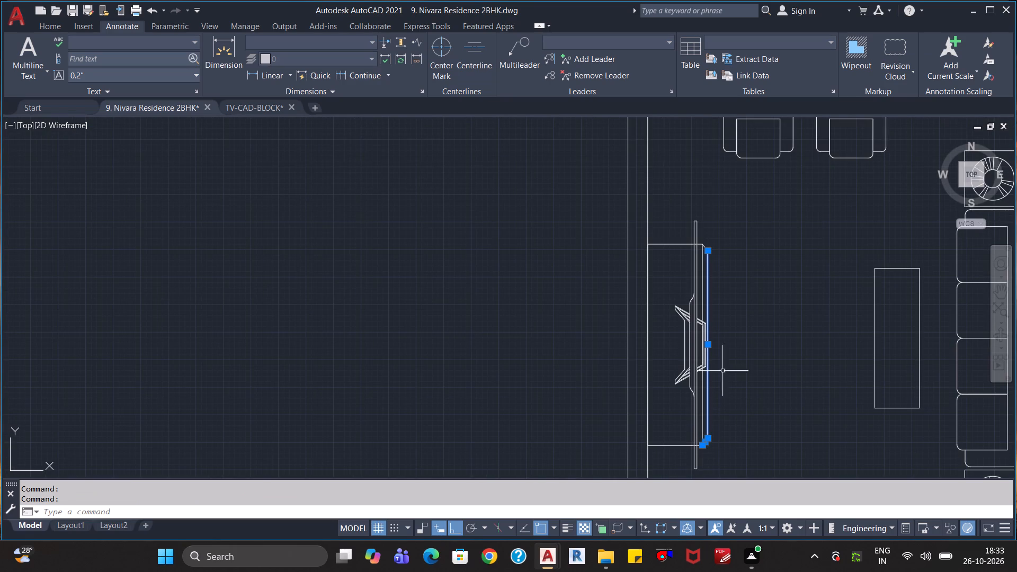
{"action": "scroll", "coordinate": [707, 258], "scroll_direction": "up", "scroll_amount": 3}
{"action": "left_click", "coordinate": [698, 221]}
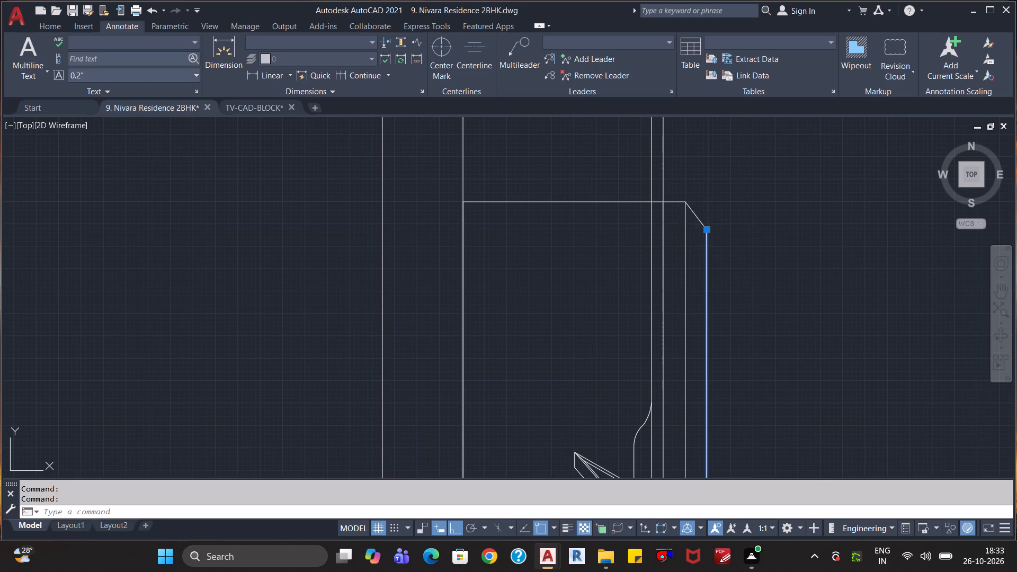
{"action": "key", "text": "Delete"}
{"action": "scroll", "coordinate": [738, 300], "scroll_direction": "down", "scroll_amount": 1}
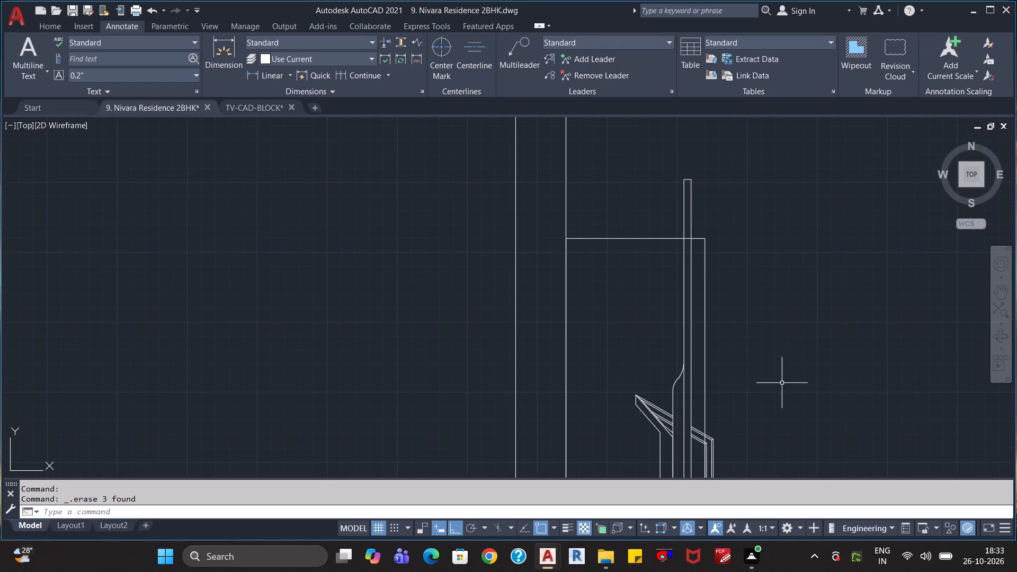
Undo the deletion of the TV unit's outer east edge line and its two slanted corner lines.
{"action": "middle_click_drag", "start_coordinate": [782, 384], "coordinate": [730, 273]}
{"action": "scroll", "coordinate": [729, 283], "scroll_direction": "down", "scroll_amount": 1}
{"action": "middle_click_drag", "start_coordinate": [756, 361], "coordinate": [682, 251]}
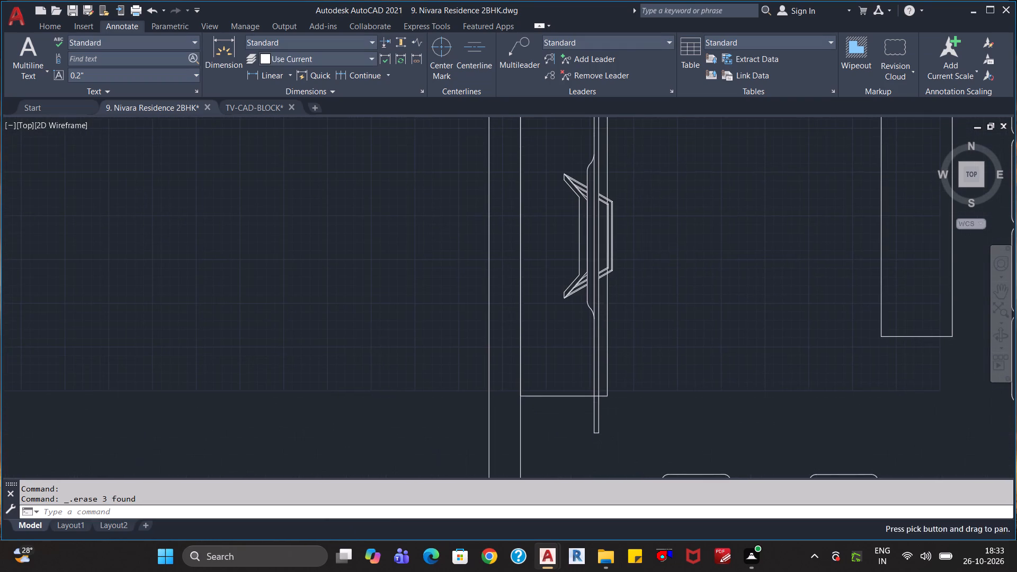
{"action": "scroll", "coordinate": [690, 275], "scroll_direction": "down", "scroll_amount": 1}
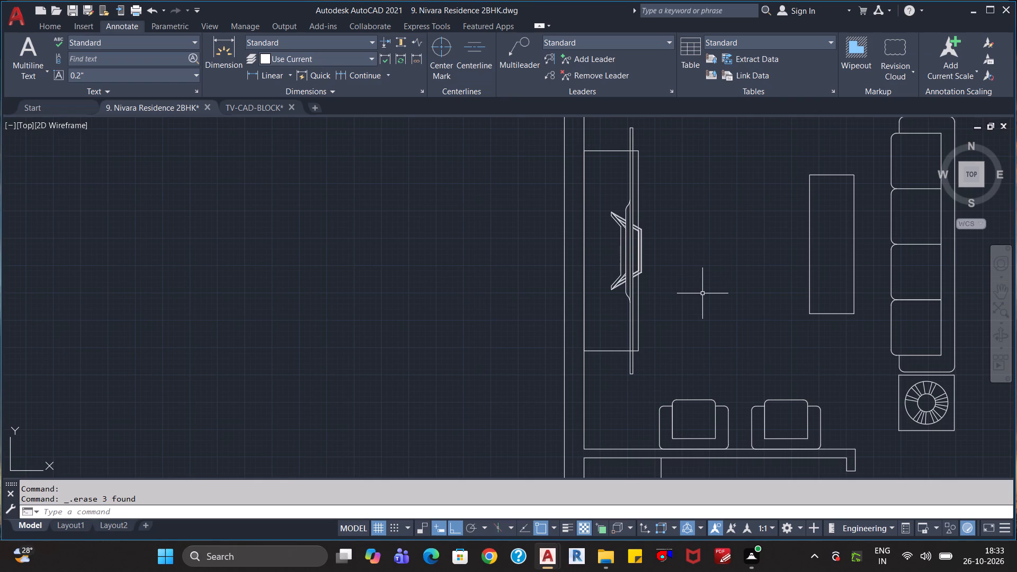
{"action": "scroll", "coordinate": [702, 293], "scroll_direction": "down", "scroll_amount": 1}
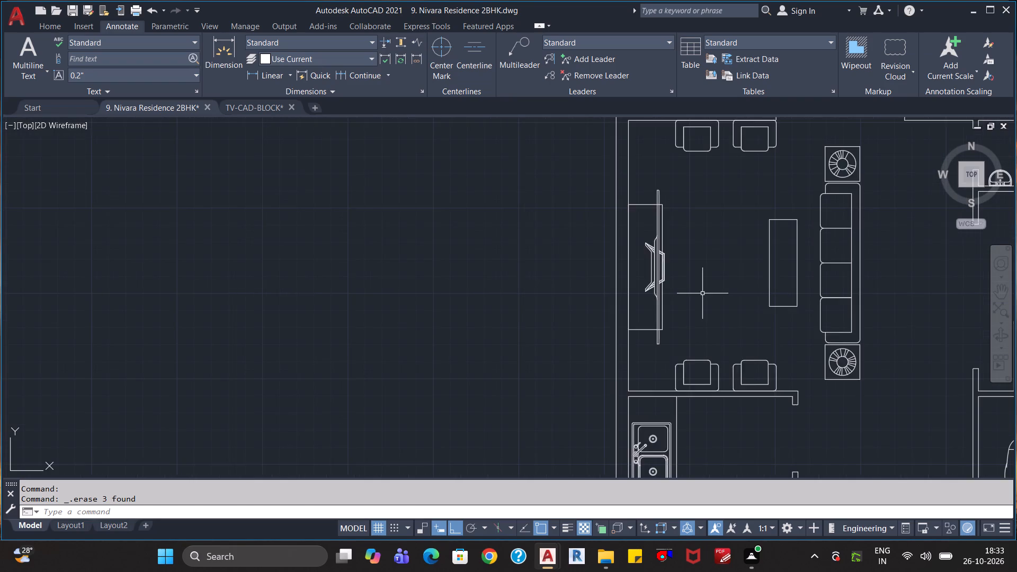
{"action": "key", "text": "ctrl+z"}
{"action": "key", "text": "ctrl+z"}
Examine the TV unit's outline with the TV block in the living room and across the wider floor plan.
{"action": "scroll", "coordinate": [724, 299], "scroll_direction": "down", "scroll_amount": 2}
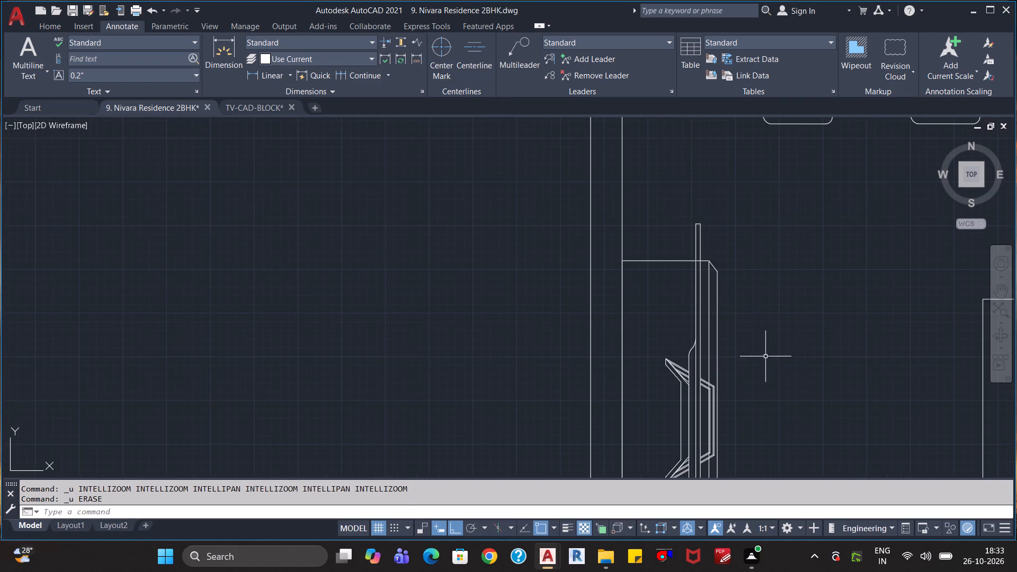
{"action": "scroll", "coordinate": [766, 359], "scroll_direction": "down", "scroll_amount": 1}
{"action": "middle_click_drag", "start_coordinate": [765, 395], "coordinate": [708, 282]}
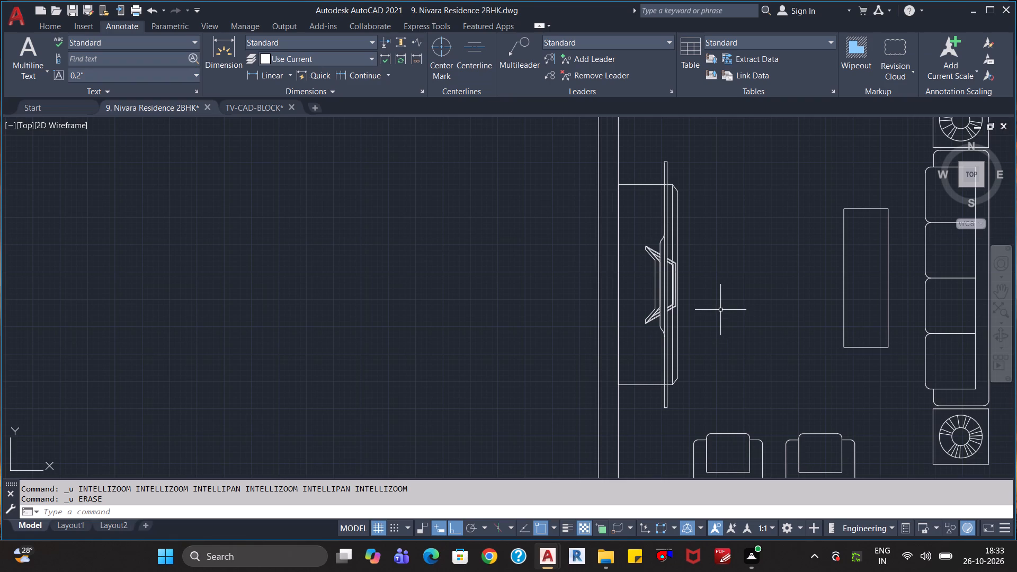
{"action": "scroll", "coordinate": [695, 305], "scroll_direction": "up", "scroll_amount": 2}
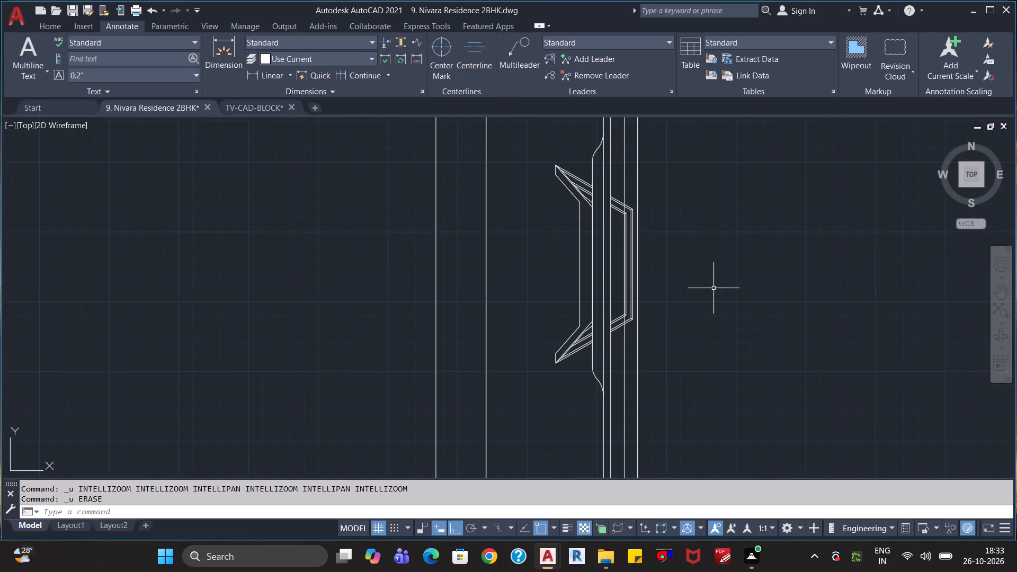
{"action": "scroll", "coordinate": [713, 288], "scroll_direction": "down", "scroll_amount": 3}
{"action": "middle_click_drag", "start_coordinate": [753, 279], "coordinate": [752, 279]}
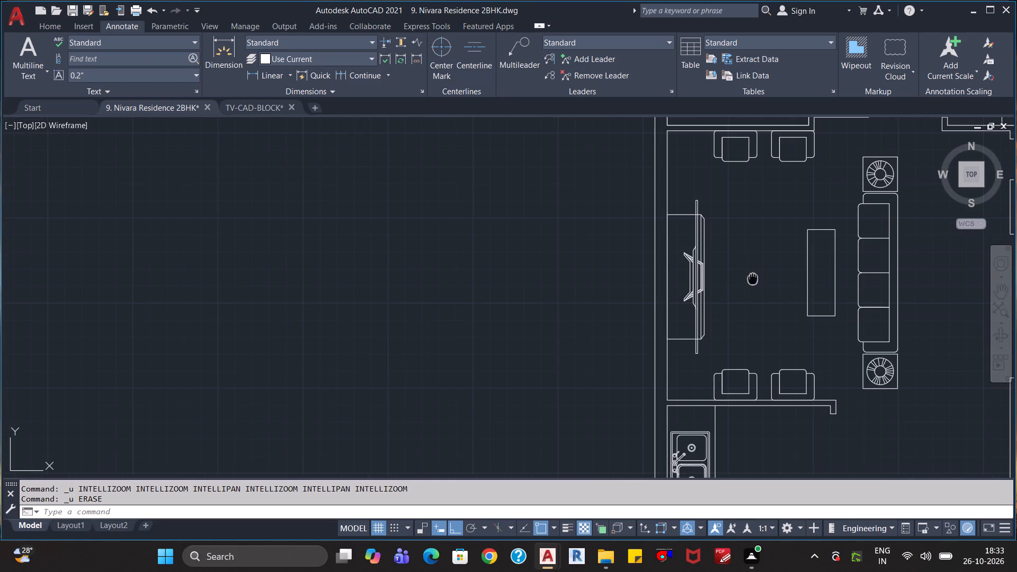
{"action": "middle_click_drag", "start_coordinate": [752, 279], "coordinate": [703, 252]}
{"action": "scroll", "coordinate": [712, 253], "scroll_direction": "down", "scroll_amount": 1}
{"action": "middle_click_drag", "start_coordinate": [718, 255], "coordinate": [661, 247]}
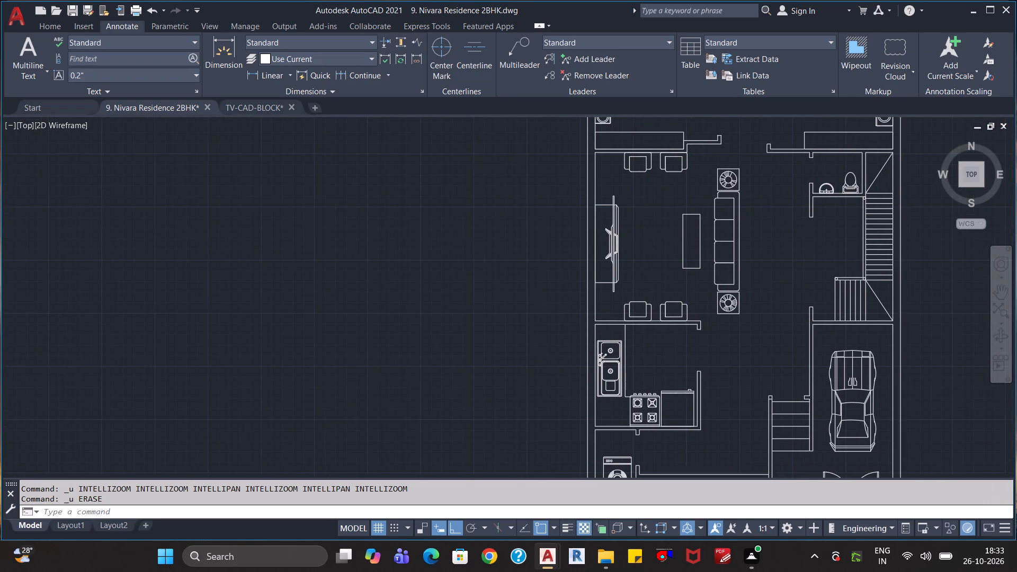
{"action": "scroll", "coordinate": [656, 250], "scroll_direction": "down", "scroll_amount": 1}
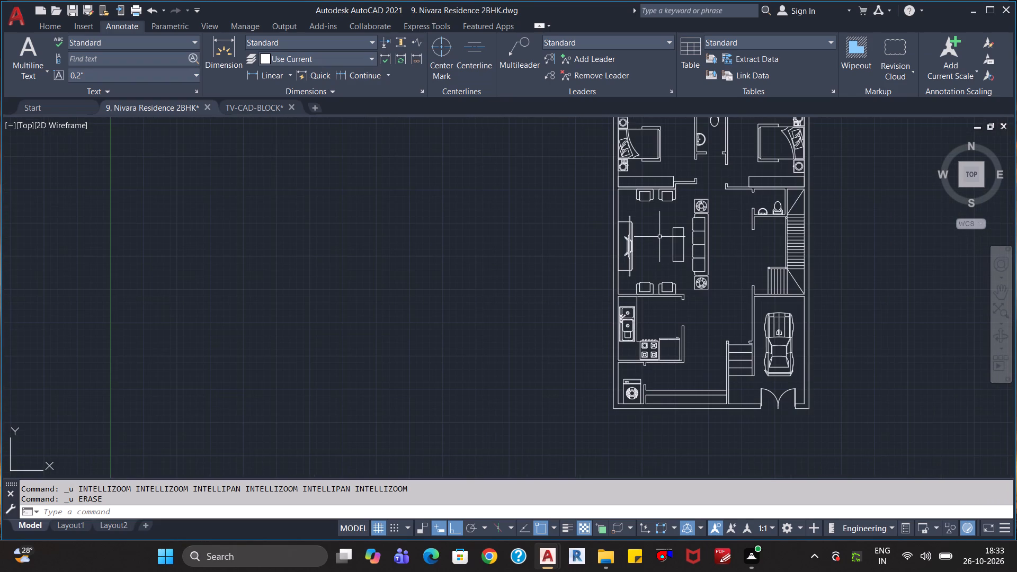
Save the Nivara Residence 2BHK drawing.
{"action": "key", "text": "ctrl+s"}
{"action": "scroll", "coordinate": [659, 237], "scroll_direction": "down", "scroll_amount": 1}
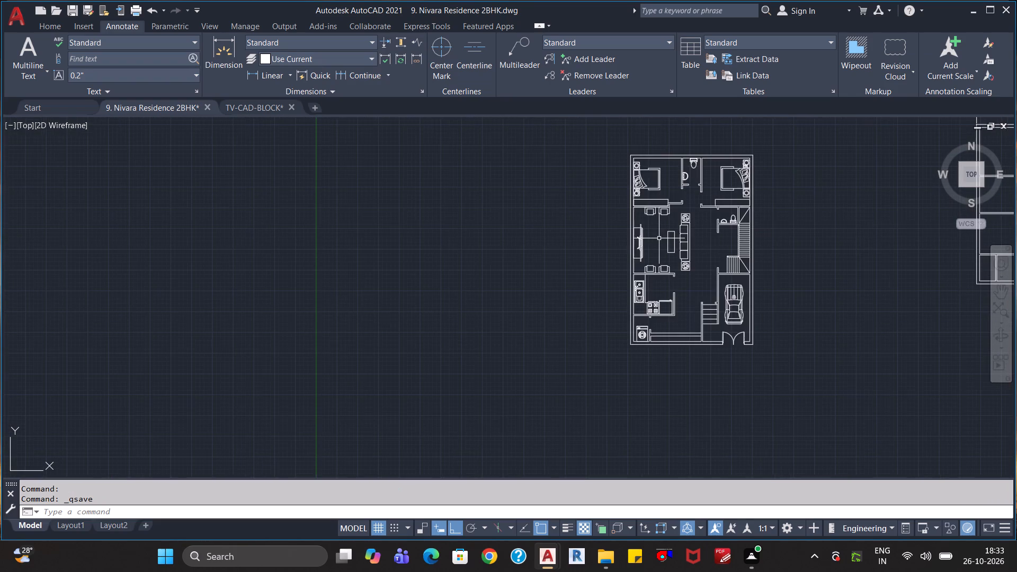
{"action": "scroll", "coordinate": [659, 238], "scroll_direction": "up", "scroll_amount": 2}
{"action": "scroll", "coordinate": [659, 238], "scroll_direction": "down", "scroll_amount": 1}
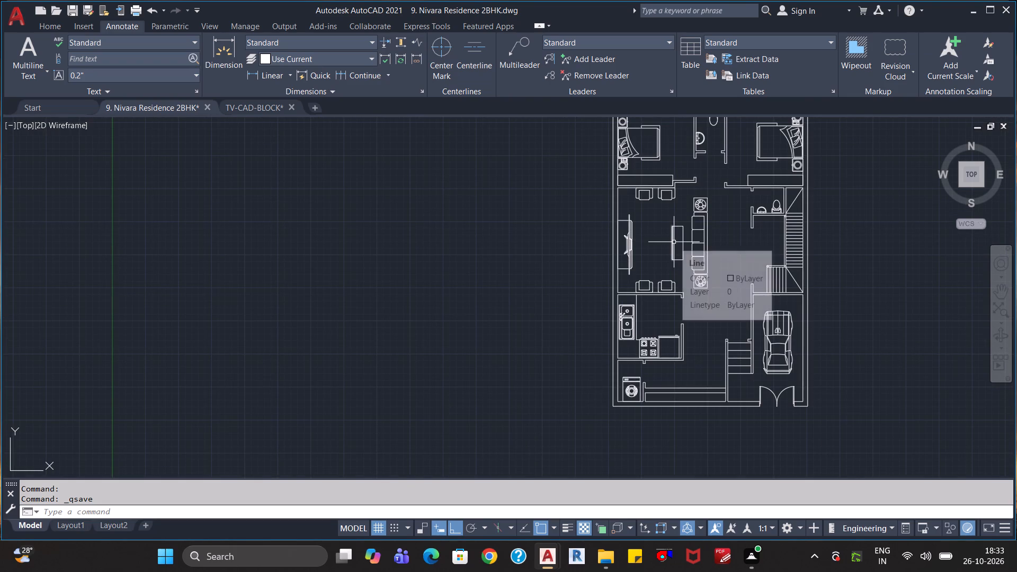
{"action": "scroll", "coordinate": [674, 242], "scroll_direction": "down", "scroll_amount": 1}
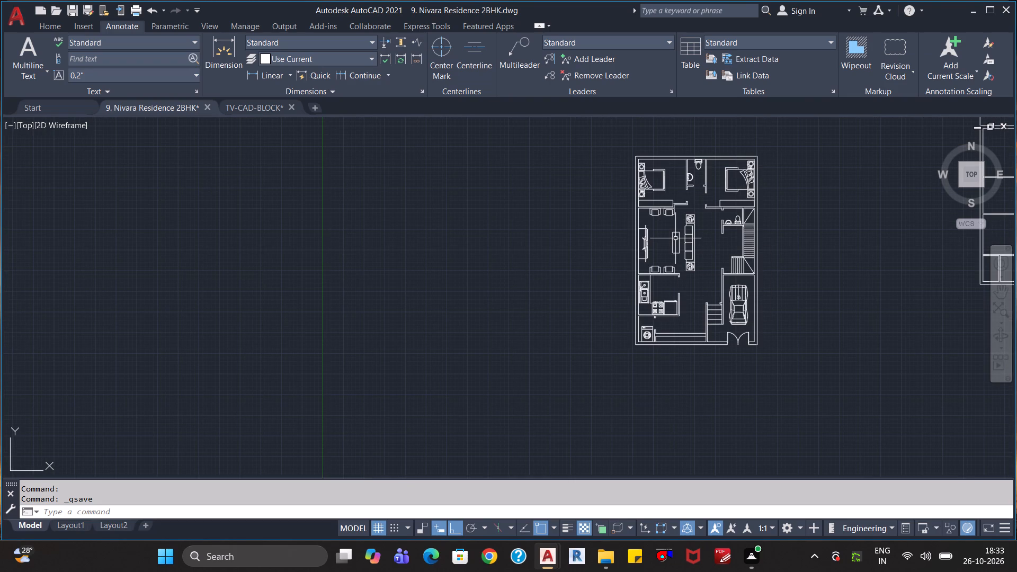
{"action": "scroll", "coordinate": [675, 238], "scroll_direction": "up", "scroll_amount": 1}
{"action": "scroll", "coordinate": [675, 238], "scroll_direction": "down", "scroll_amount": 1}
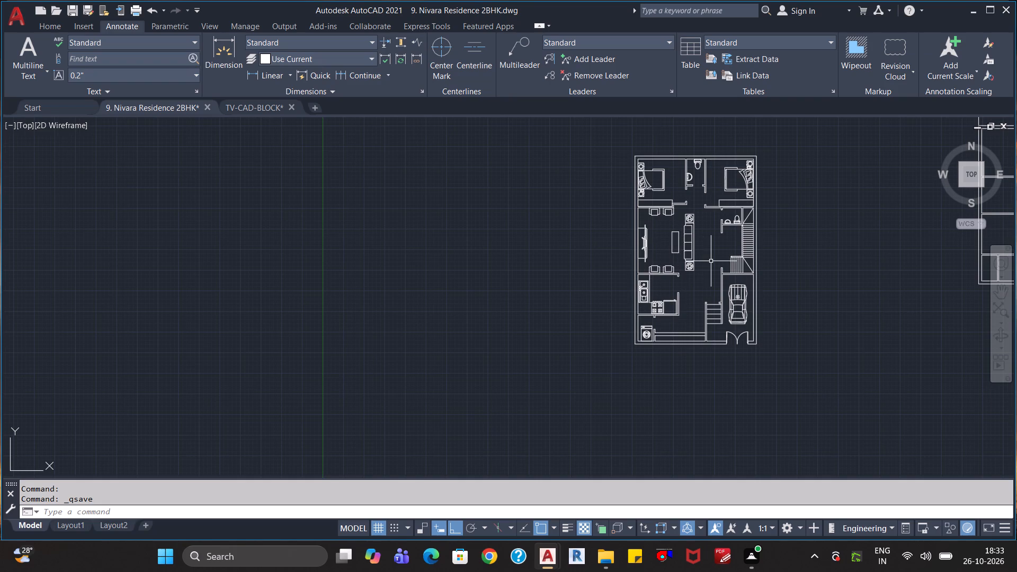
Assign the DASHED linetype to the TV unit's north and south edges, both east lines and the slanted corner lines.
{"action": "scroll", "coordinate": [711, 261], "scroll_direction": "up", "scroll_amount": 1}
{"action": "middle_click_drag", "start_coordinate": [711, 261], "coordinate": [591, 270]}
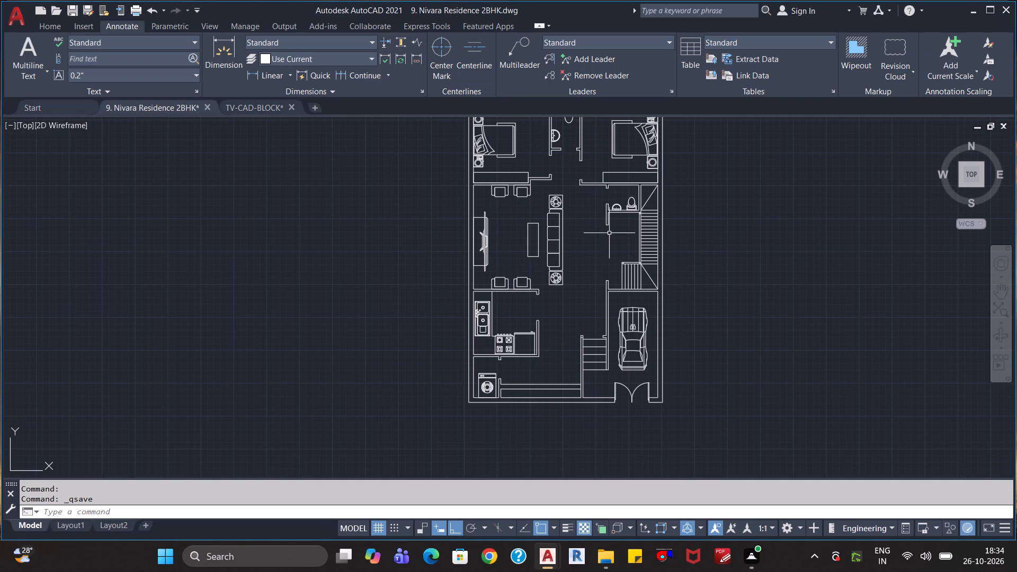
{"action": "scroll", "coordinate": [509, 237], "scroll_direction": "up", "scroll_amount": 3}
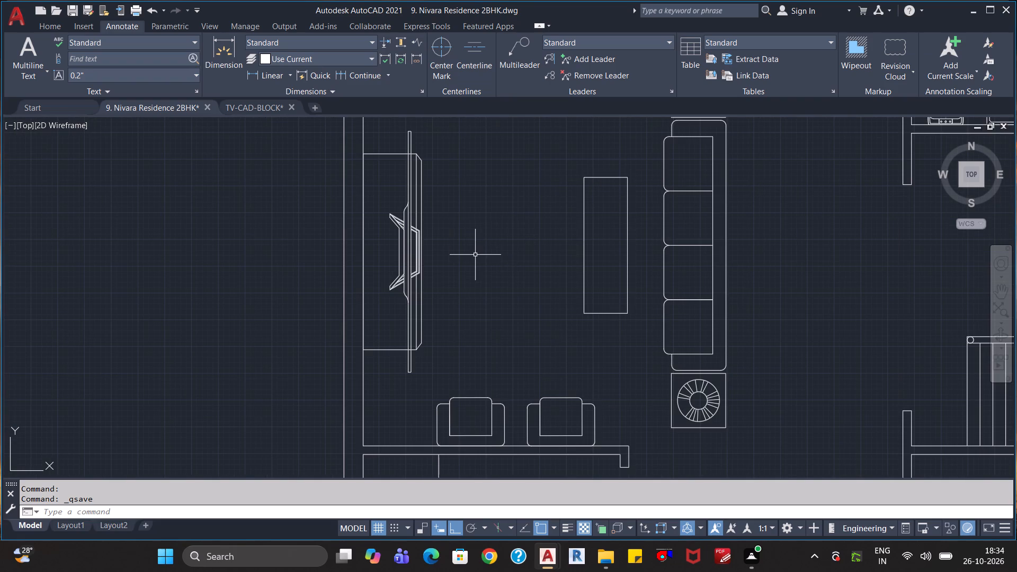
{"action": "scroll", "coordinate": [475, 255], "scroll_direction": "up", "scroll_amount": 1}
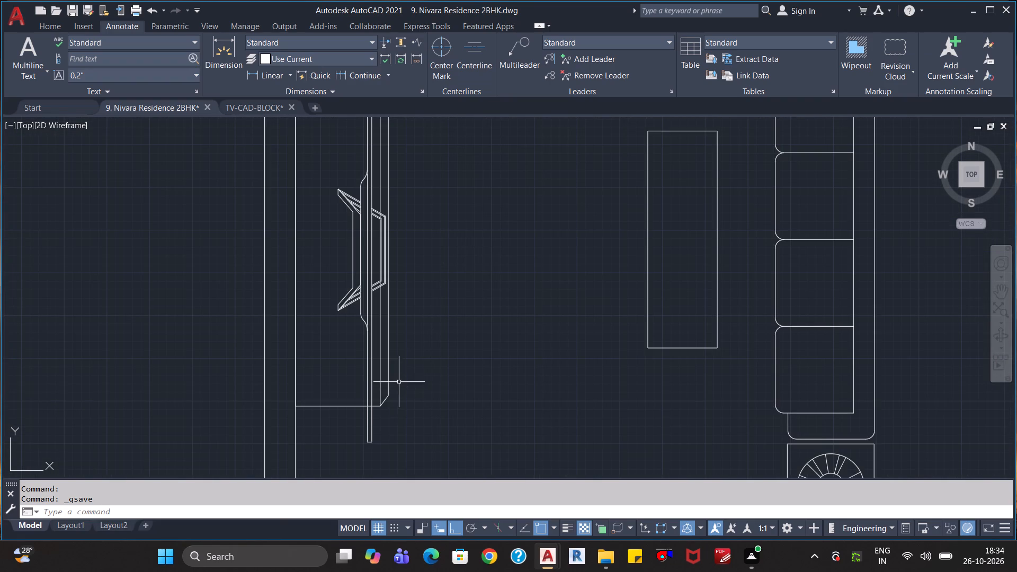
{"action": "left_click", "coordinate": [400, 380]}
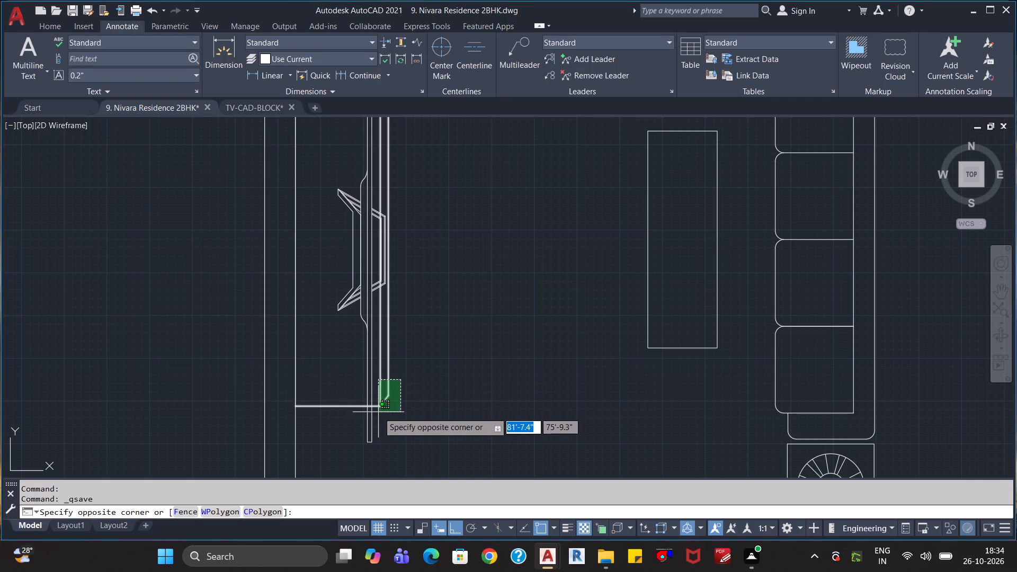
{"action": "left_click", "coordinate": [378, 413]}
{"action": "middle_click_drag", "start_coordinate": [448, 207], "coordinate": [458, 343]}
{"action": "scroll", "coordinate": [457, 297], "scroll_direction": "up", "scroll_amount": 1}
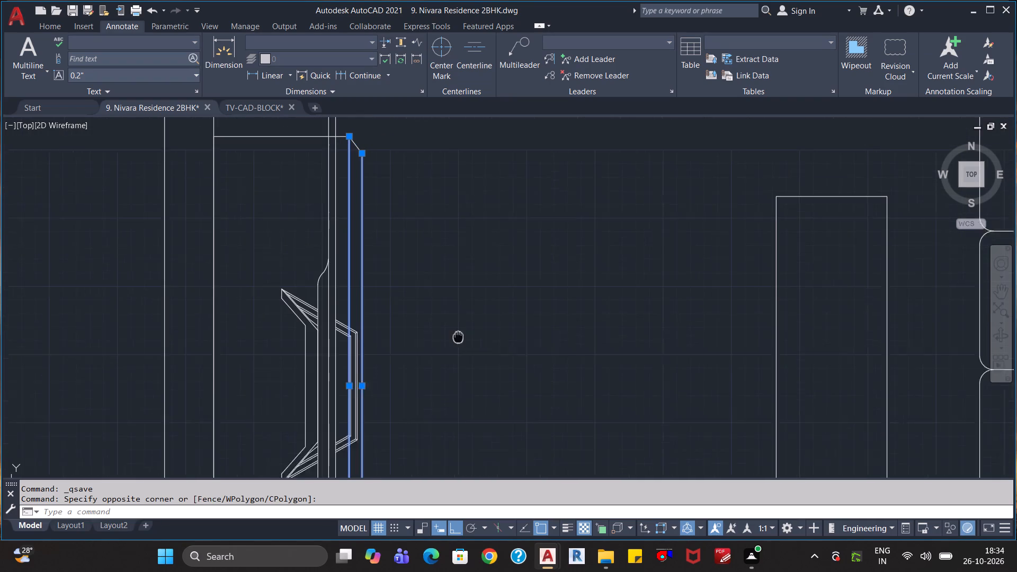
{"action": "middle_click_drag", "start_coordinate": [458, 343], "coordinate": [458, 361]}
{"action": "left_click", "coordinate": [356, 176]}
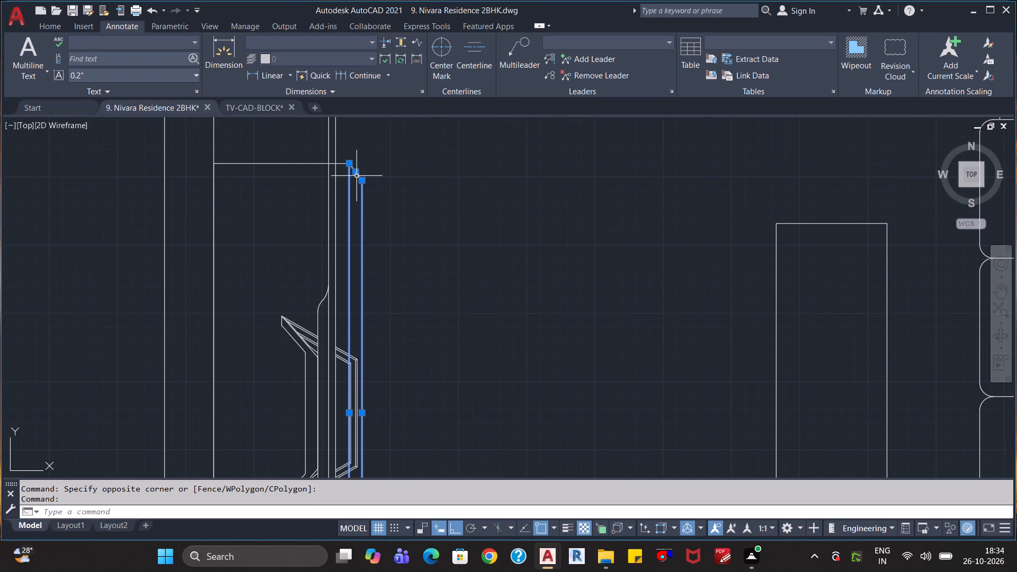
{"action": "left_click", "coordinate": [342, 164]}
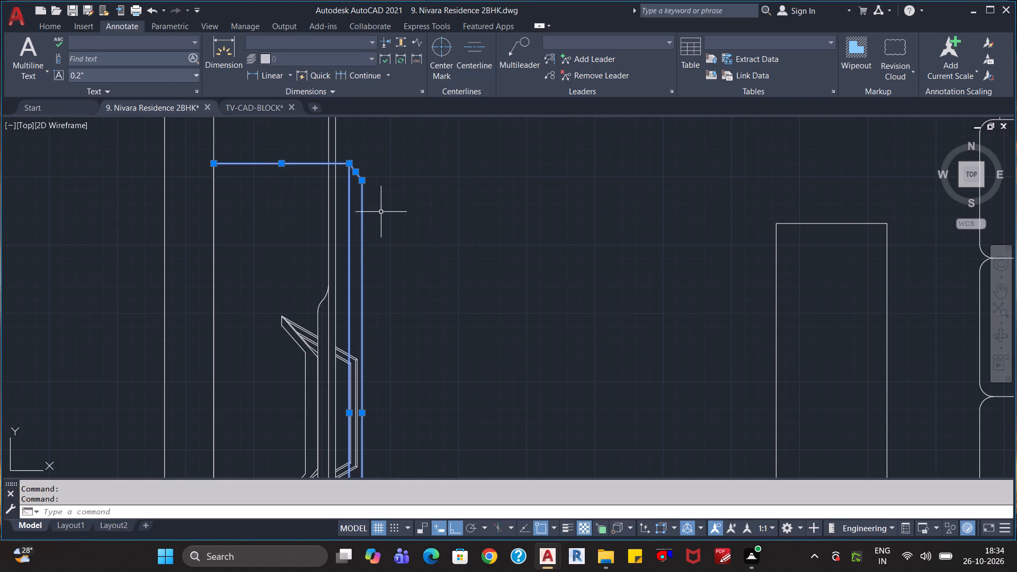
{"action": "left_click", "coordinate": [57, 23]}
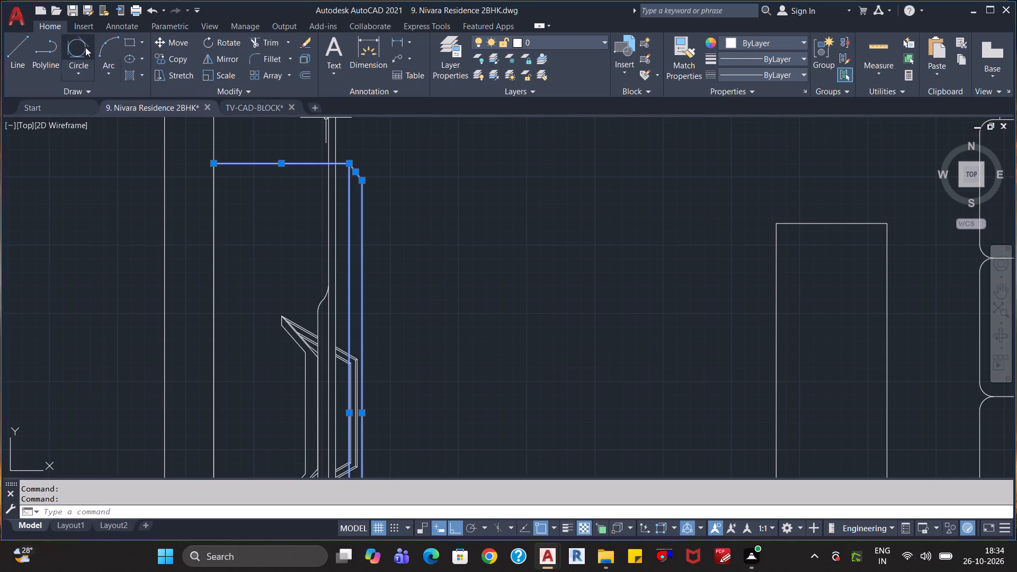
{"action": "left_click", "coordinate": [741, 73]}
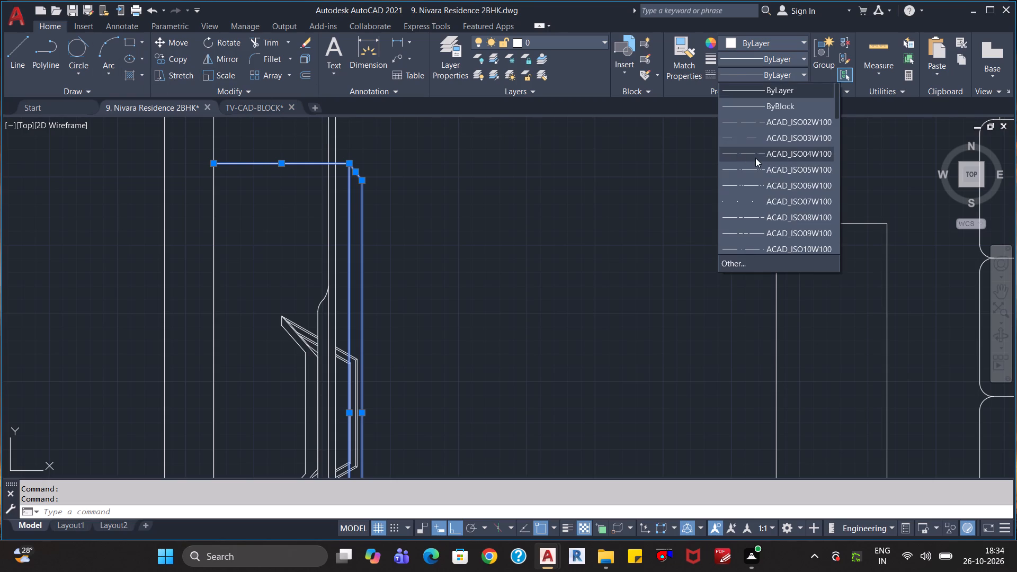
{"action": "scroll", "coordinate": [759, 182], "scroll_direction": "down", "scroll_amount": 7}
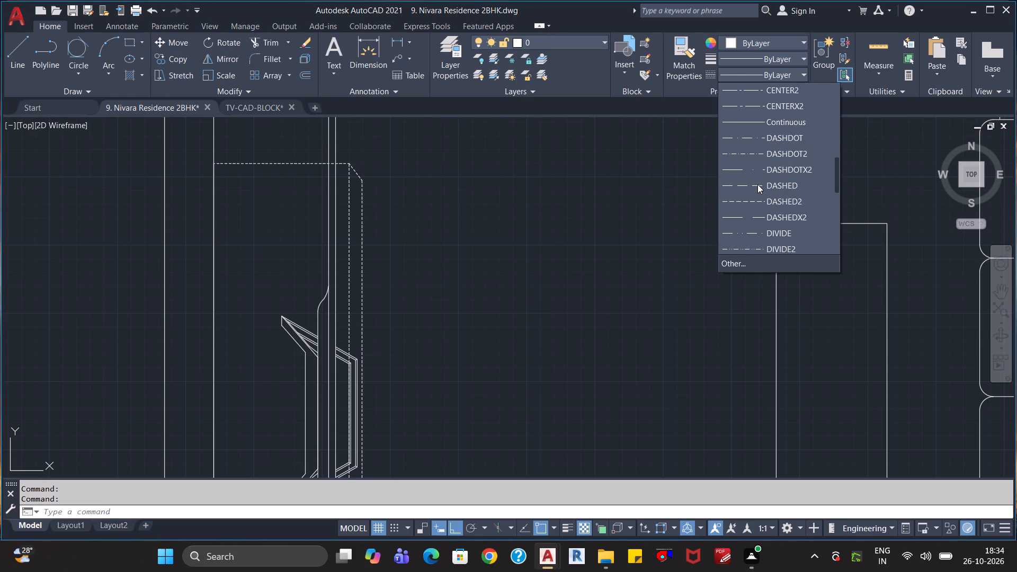
{"action": "left_click", "coordinate": [757, 182]}
{"action": "key", "text": "Escape"}
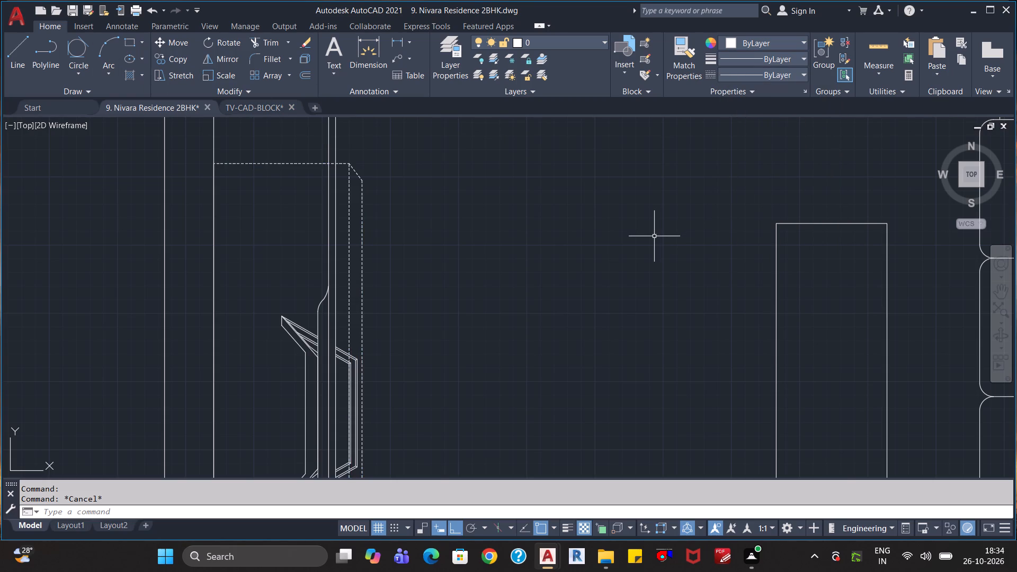
{"action": "key", "text": "Escape"}
Examine how the dashed TV unit outline reads against the TV block up close and at room scale.
{"action": "scroll", "coordinate": [626, 258], "scroll_direction": "down", "scroll_amount": 2}
{"action": "middle_click_drag", "start_coordinate": [612, 307], "coordinate": [590, 284]}
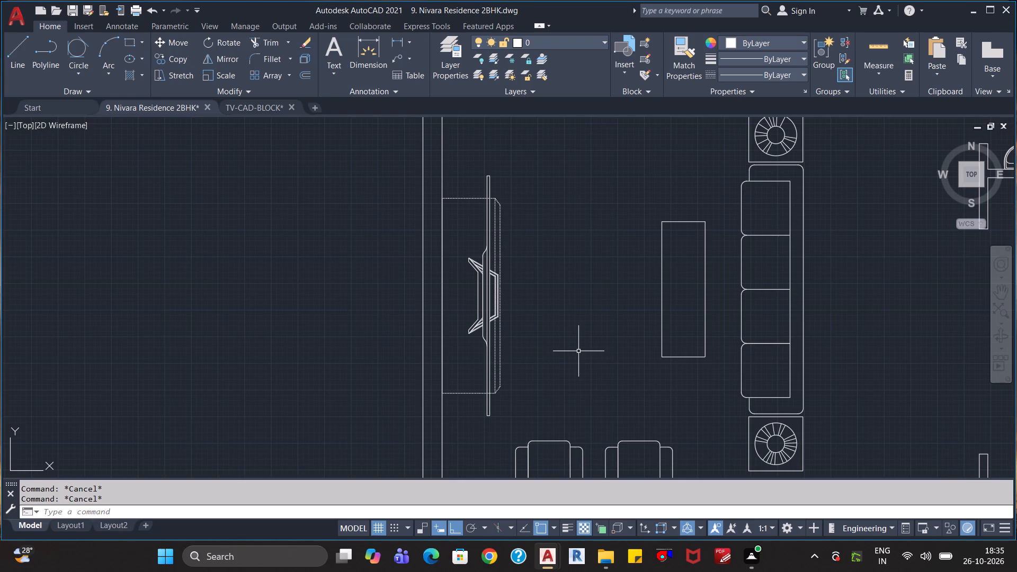
{"action": "scroll", "coordinate": [546, 353], "scroll_direction": "up", "scroll_amount": 3}
{"action": "scroll", "coordinate": [527, 350], "scroll_direction": "down", "scroll_amount": 1}
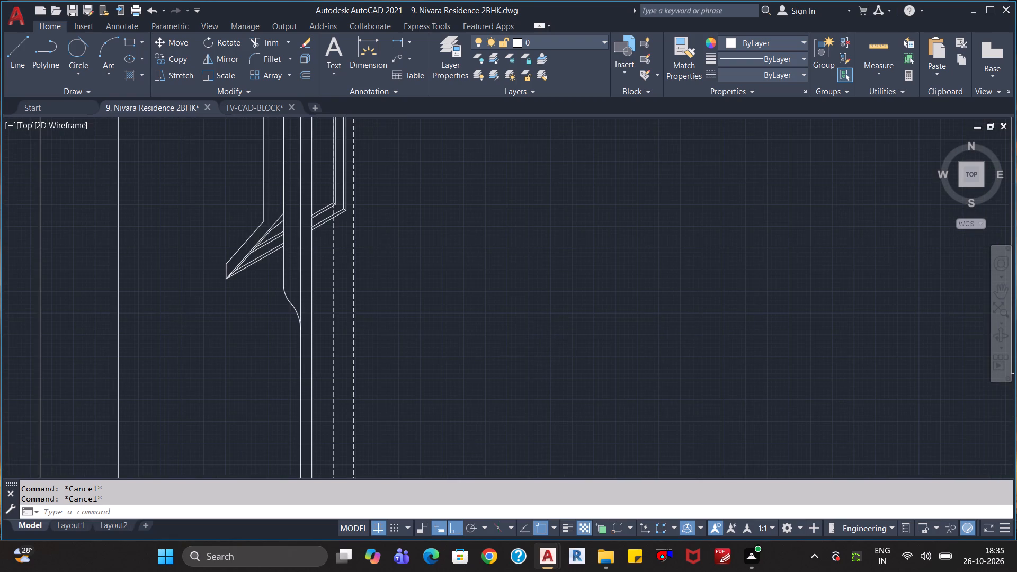
{"action": "scroll", "coordinate": [527, 350], "scroll_direction": "down", "scroll_amount": 1}
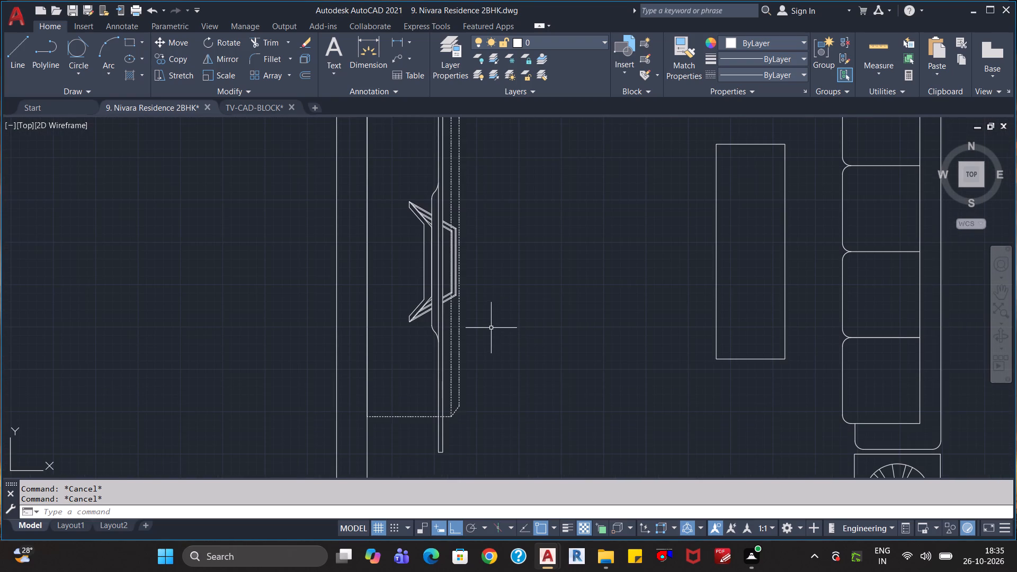
{"action": "scroll", "coordinate": [491, 328], "scroll_direction": "up", "scroll_amount": 3}
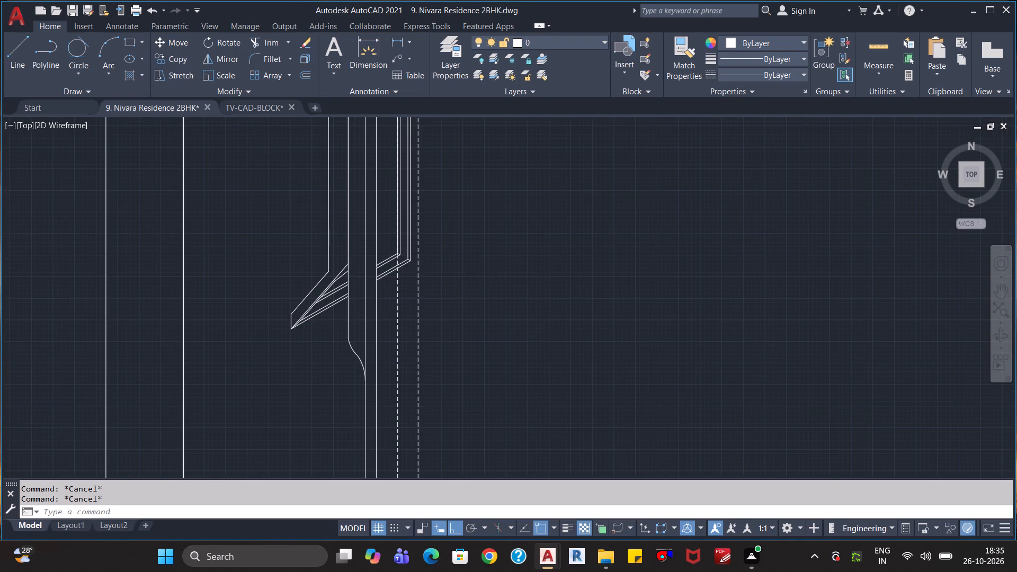
{"action": "scroll", "coordinate": [463, 302], "scroll_direction": "down", "scroll_amount": 4}
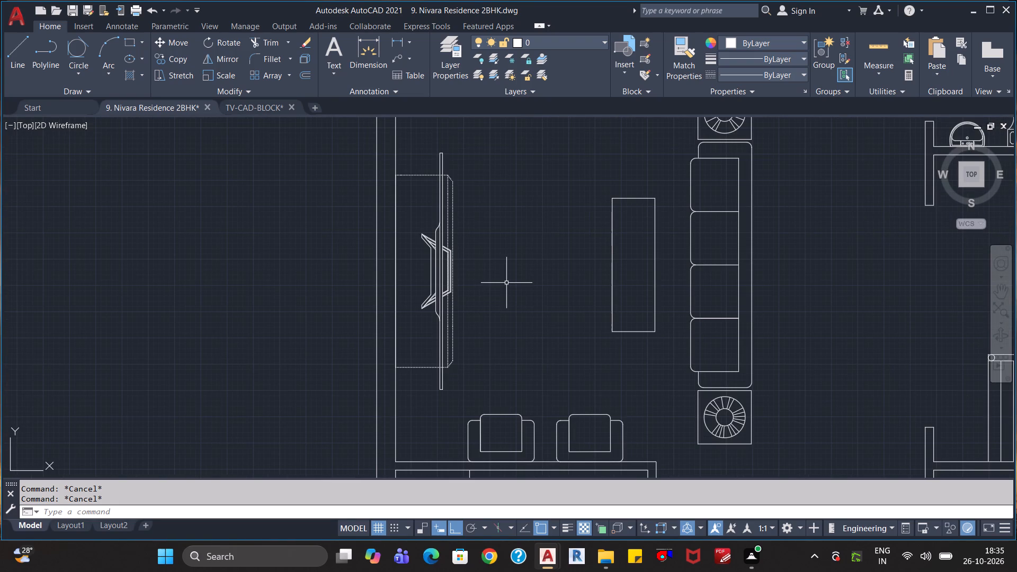
Save the Nivara Residence 2BHK drawing.
{"action": "key", "text": "ctrl+s"}
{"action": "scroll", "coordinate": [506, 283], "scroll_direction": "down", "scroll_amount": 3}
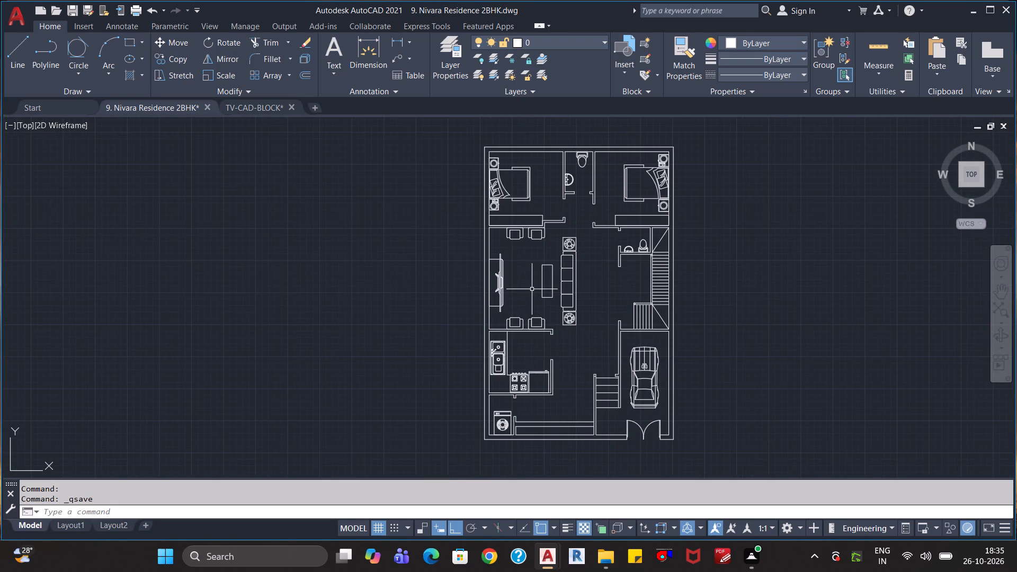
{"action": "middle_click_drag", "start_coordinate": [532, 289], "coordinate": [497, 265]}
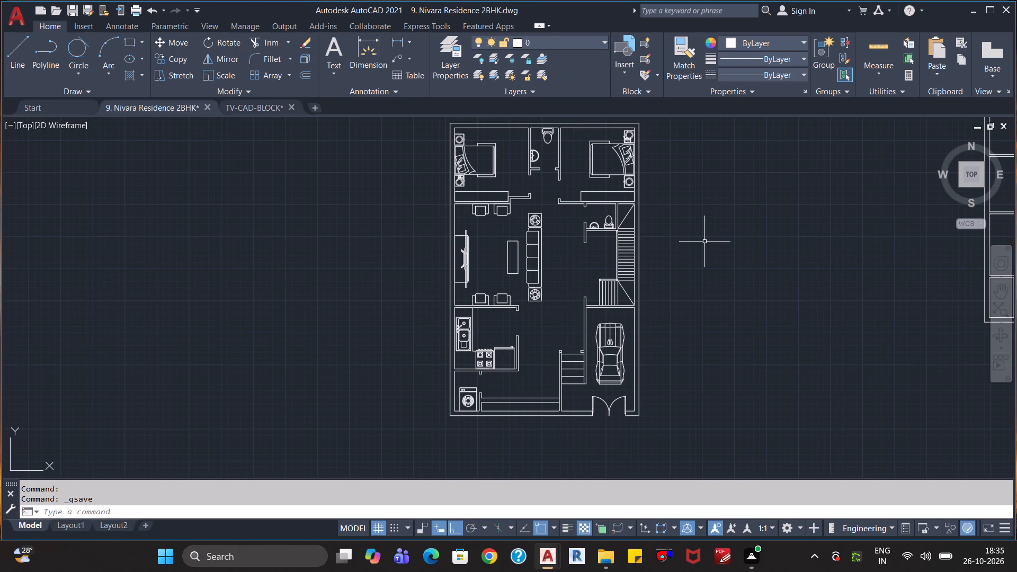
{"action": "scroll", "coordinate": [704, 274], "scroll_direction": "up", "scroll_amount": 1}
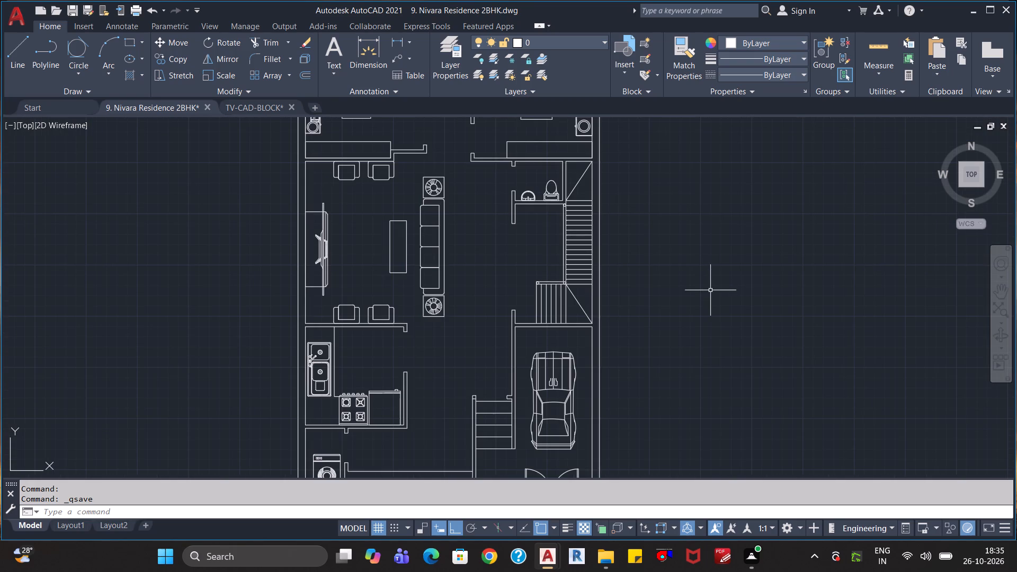
Open the DINING SET furniture_for_banquet_hall drawing from the Blocks folder.
{"action": "key", "text": "ctrl+o"}
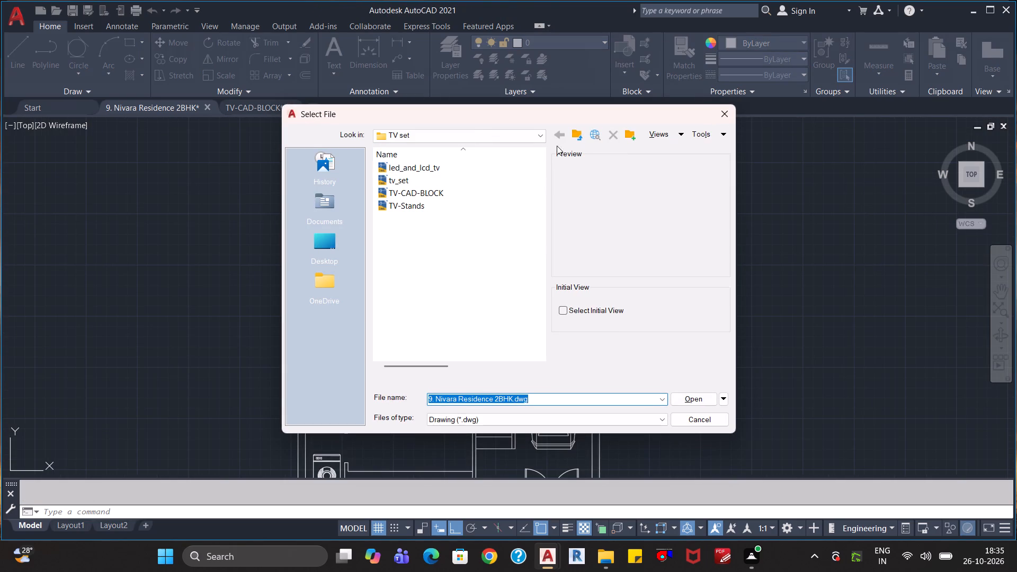
{"action": "left_click", "coordinate": [574, 133]}
{"action": "scroll", "coordinate": [460, 244], "scroll_direction": "down", "scroll_amount": 1}
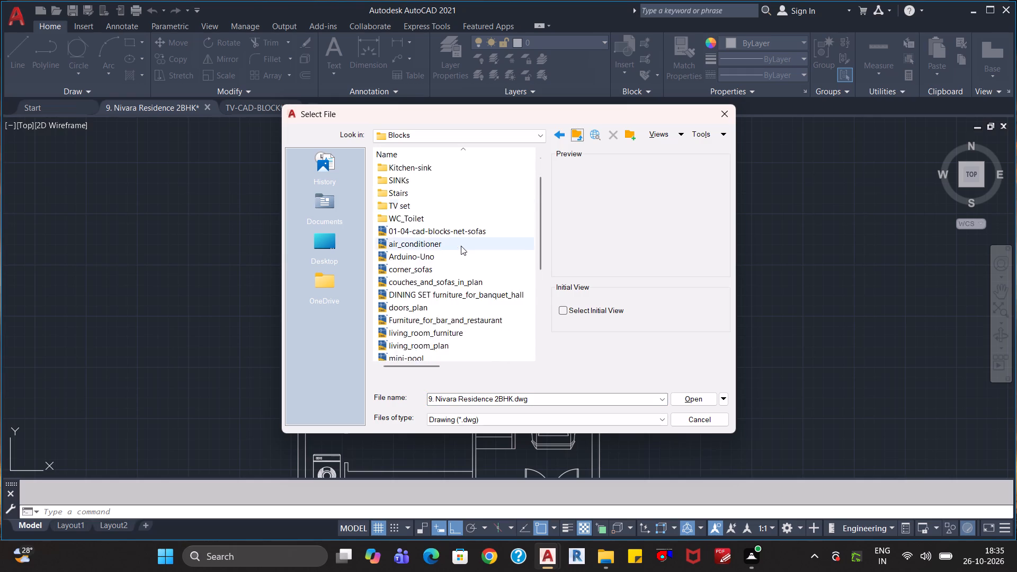
{"action": "scroll", "coordinate": [461, 246], "scroll_direction": "down", "scroll_amount": 1}
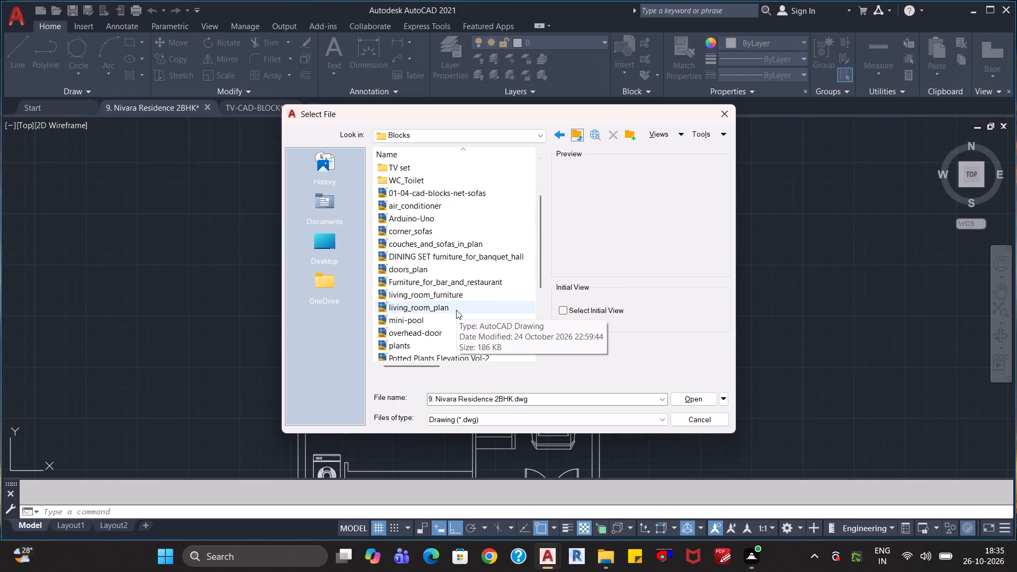
{"action": "left_click", "coordinate": [467, 255]}
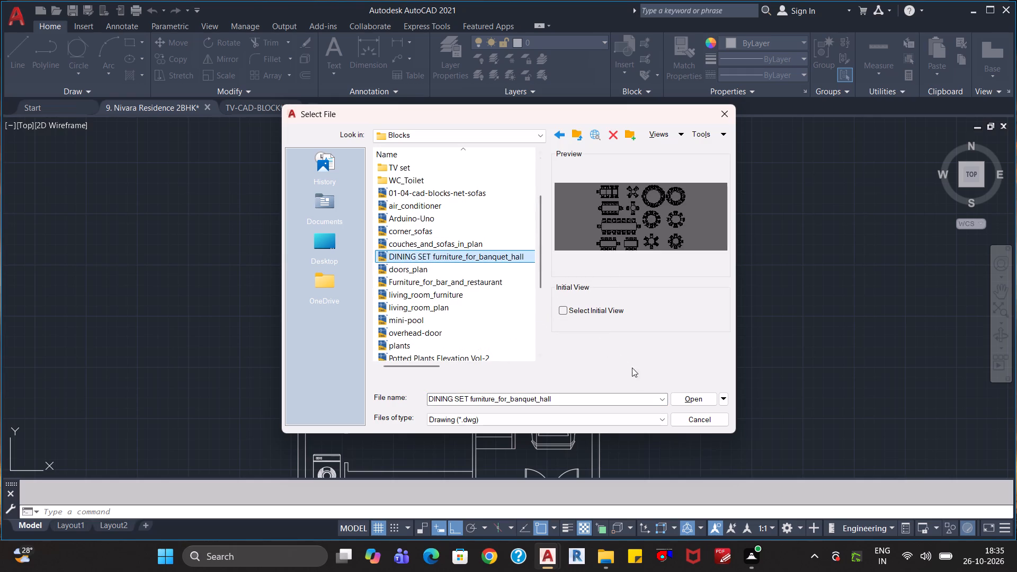
{"action": "left_click", "coordinate": [686, 395]}
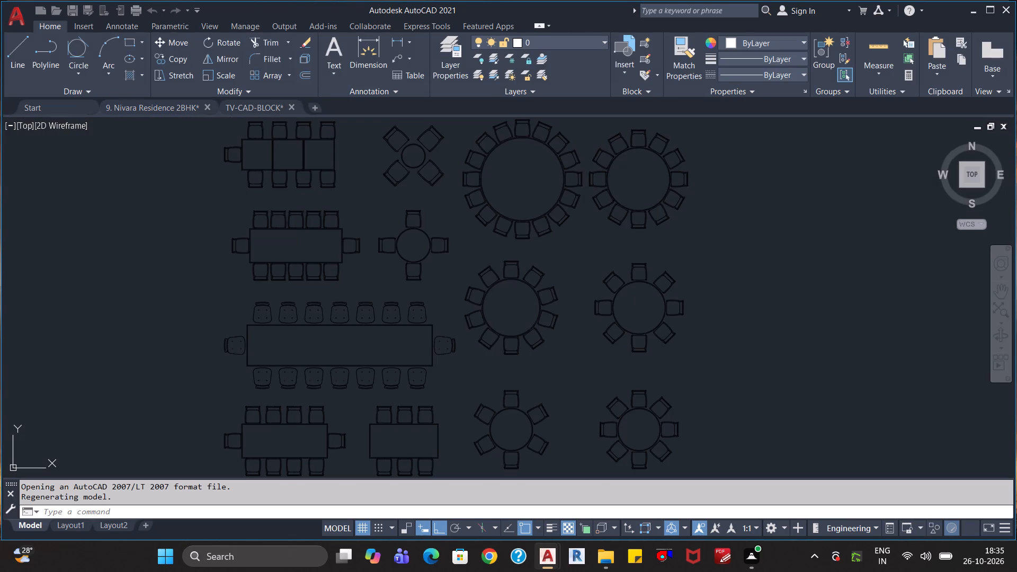
Copy the six-chair rectangular dining set and paste it into the Nivara Residence 2BHK drawing, in empty space east of the plans.
{"action": "scroll", "coordinate": [597, 321], "scroll_direction": "down", "scroll_amount": 1}
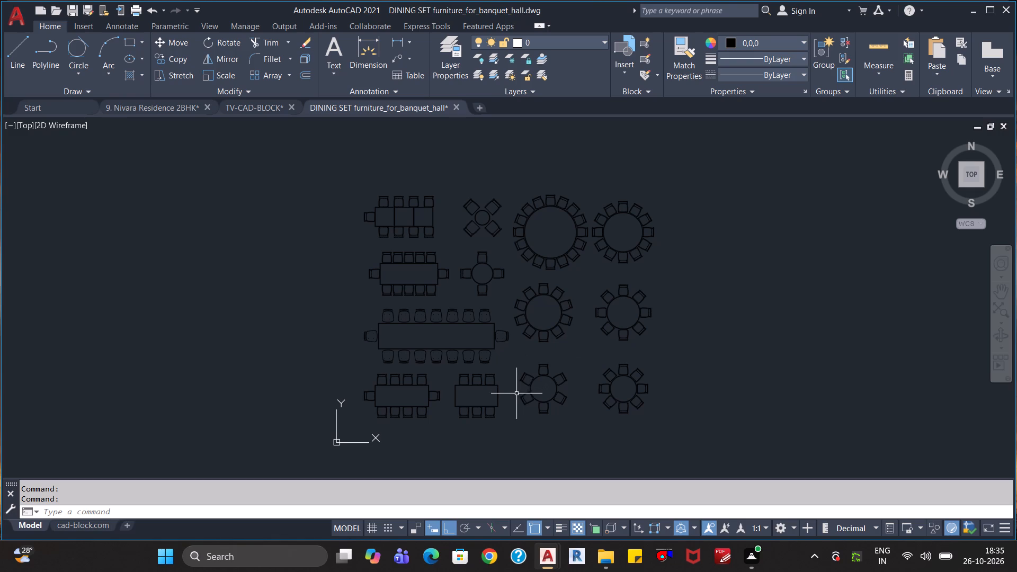
{"action": "scroll", "coordinate": [513, 398], "scroll_direction": "up", "scroll_amount": 1}
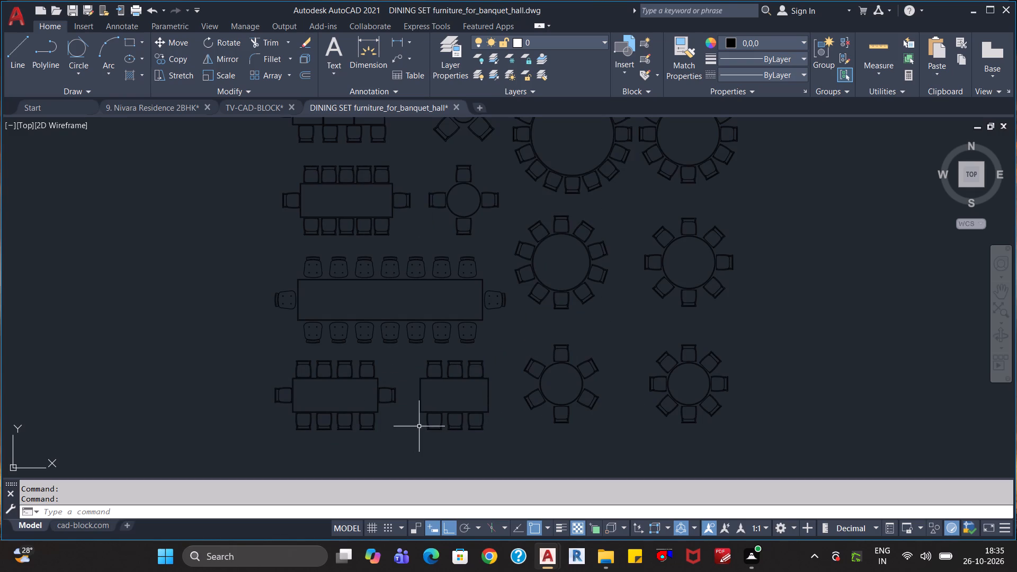
{"action": "scroll", "coordinate": [420, 426], "scroll_direction": "down", "scroll_amount": 1}
{"action": "scroll", "coordinate": [448, 401], "scroll_direction": "up", "scroll_amount": 1}
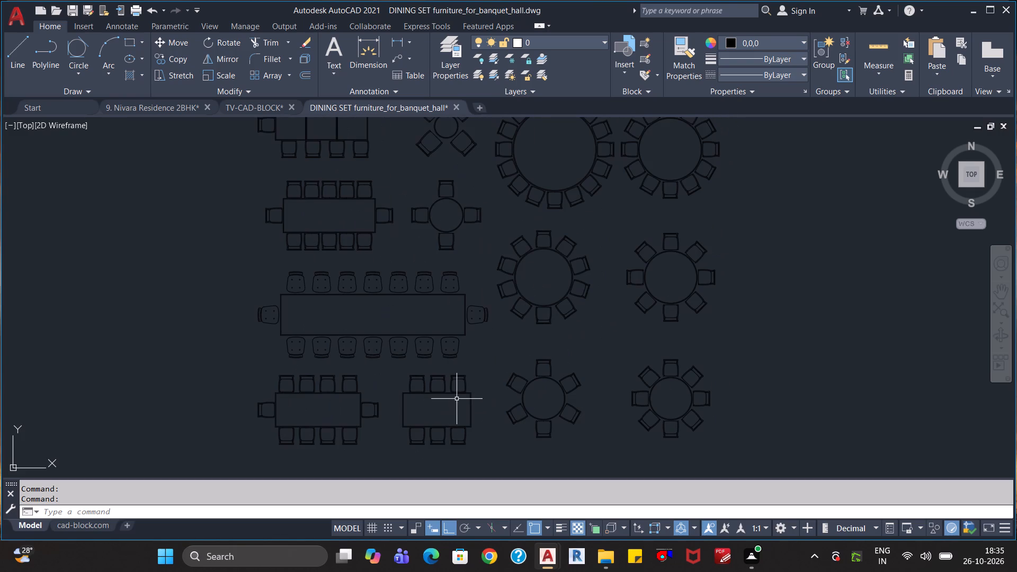
{"action": "left_click", "coordinate": [482, 371]}
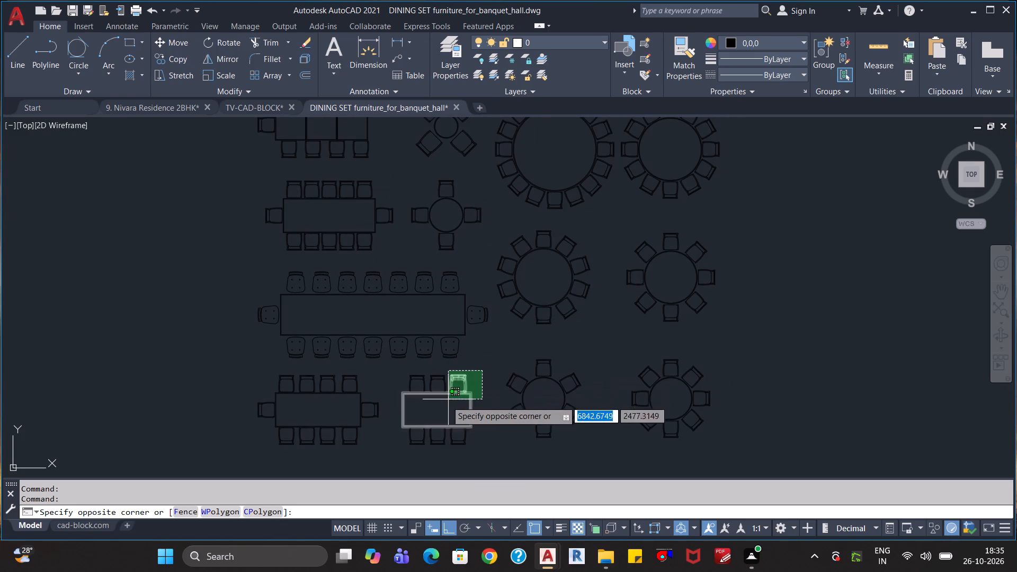
{"action": "left_click", "coordinate": [395, 456]}
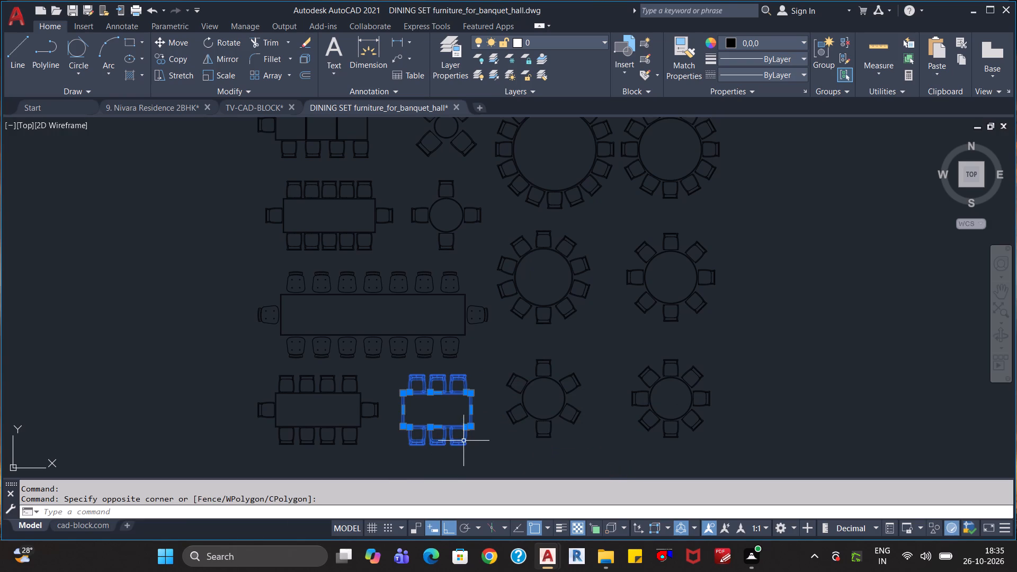
{"action": "key", "text": "ctrl+c"}
{"action": "left_click", "coordinate": [141, 106]}
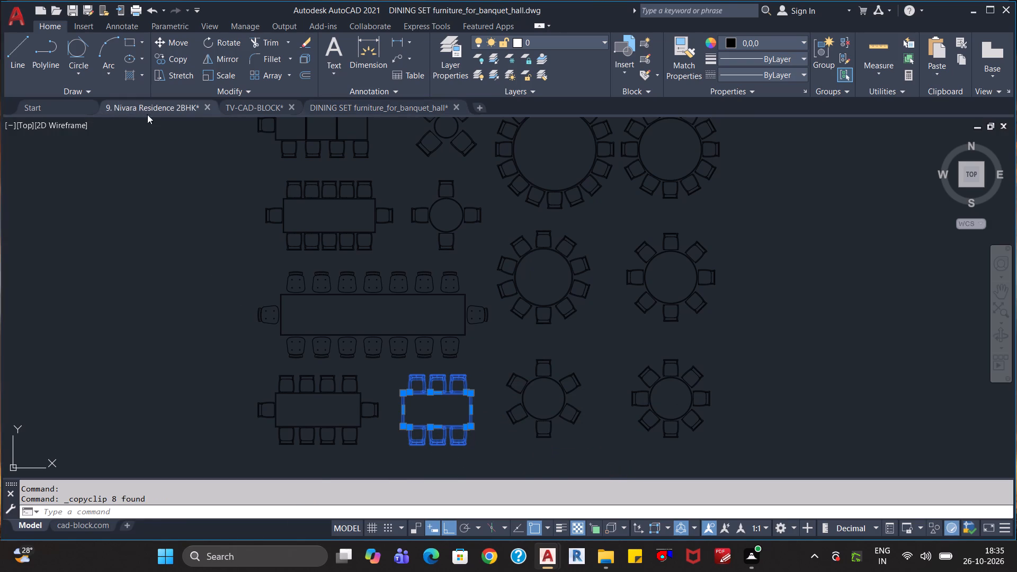
{"action": "key", "text": "ctrl+v"}
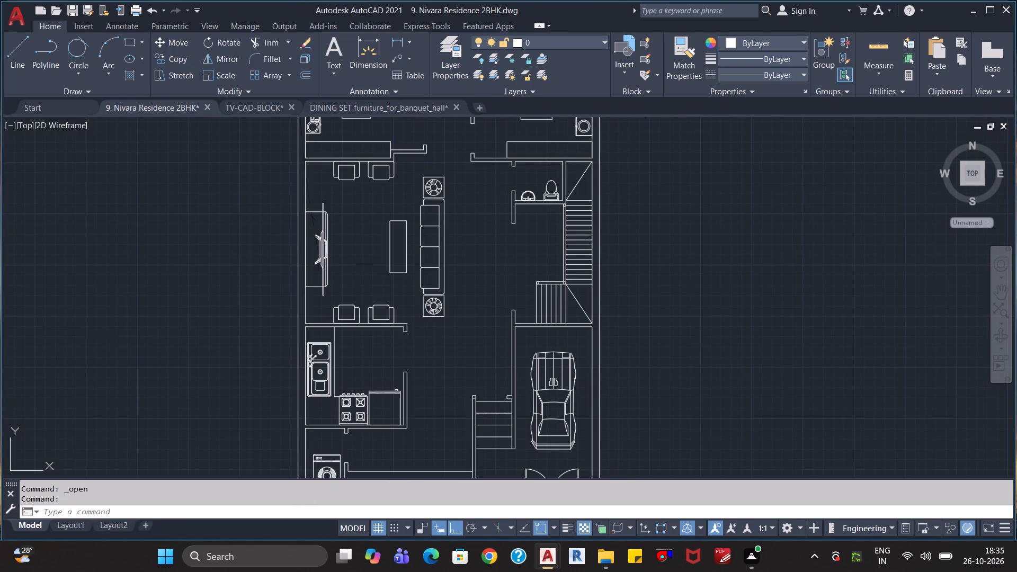
{"action": "scroll", "coordinate": [149, 345], "scroll_direction": "down", "scroll_amount": 7}
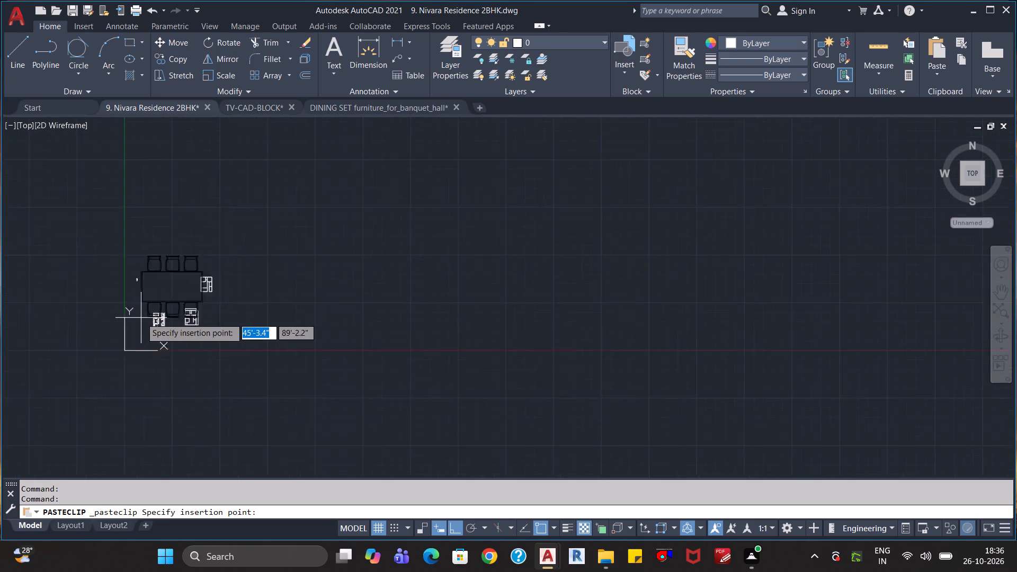
{"action": "scroll", "coordinate": [141, 318], "scroll_direction": "down", "scroll_amount": 1}
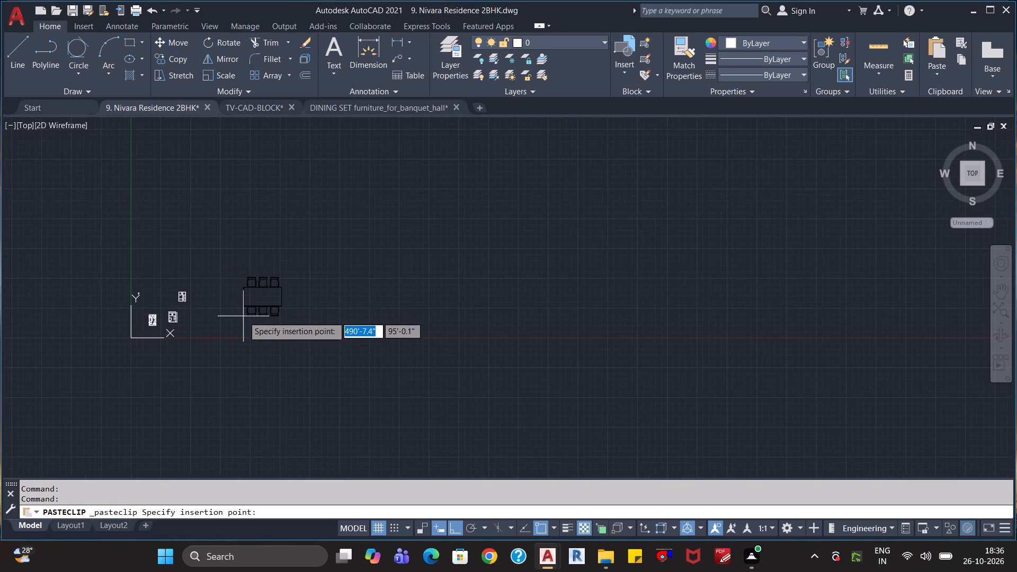
{"action": "left_click", "coordinate": [243, 316]}
Erase the leftover TV block standing alone north-west of the floor plans.
{"action": "scroll", "coordinate": [202, 324], "scroll_direction": "up", "scroll_amount": 3}
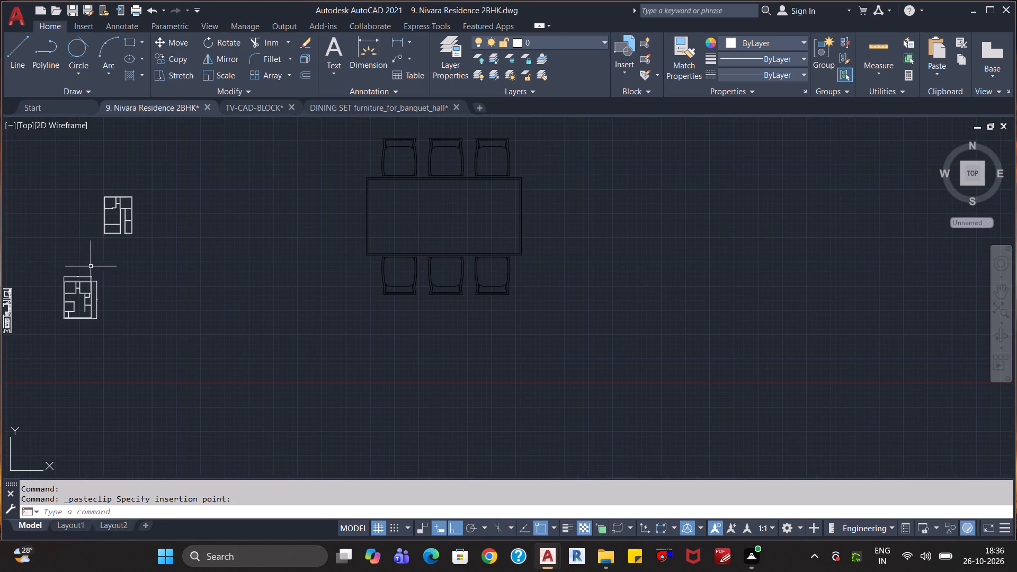
{"action": "middle_click_drag", "start_coordinate": [89, 265], "coordinate": [363, 319]}
{"action": "scroll", "coordinate": [235, 296], "scroll_direction": "up", "scroll_amount": 3}
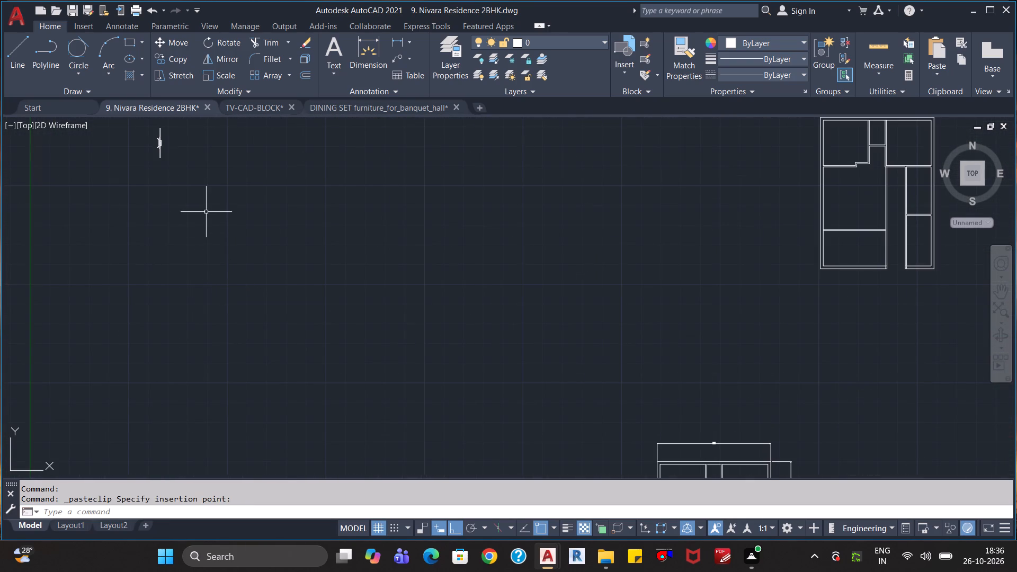
{"action": "scroll", "coordinate": [213, 209], "scroll_direction": "down", "scroll_amount": 1}
{"action": "left_click", "coordinate": [208, 149]}
{"action": "left_click", "coordinate": [162, 203]}
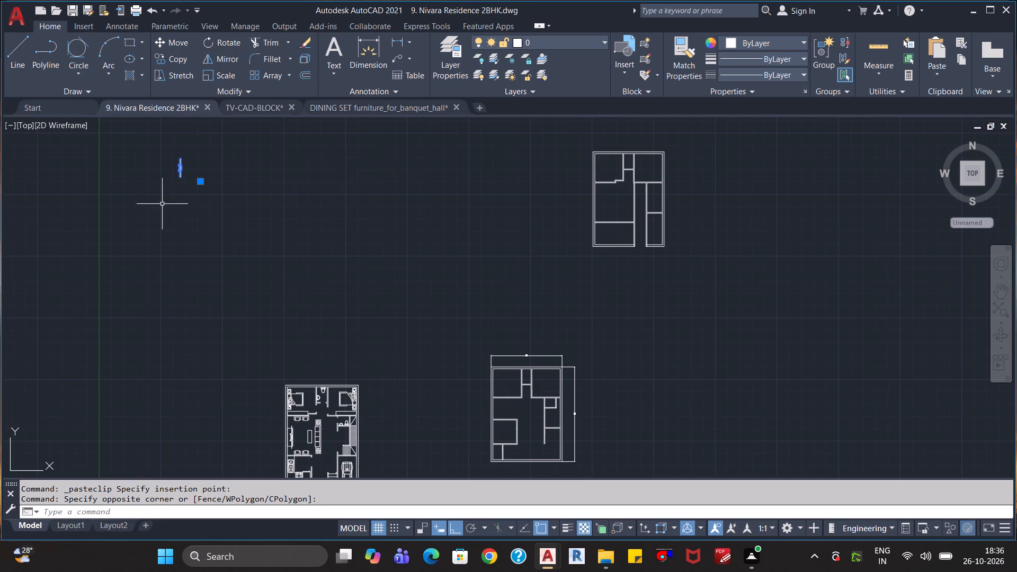
{"action": "key", "text": "Delete"}
Change the colour of the whole pasted dining set to ByBlock.
{"action": "scroll", "coordinate": [338, 214], "scroll_direction": "down", "scroll_amount": 3}
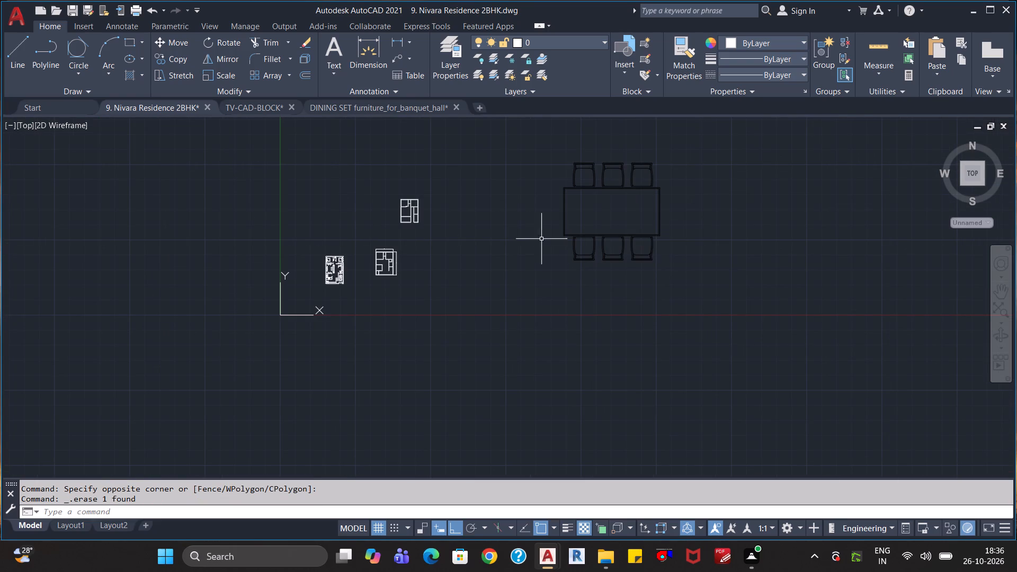
{"action": "left_click", "coordinate": [722, 264]}
{"action": "left_click", "coordinate": [501, 140]}
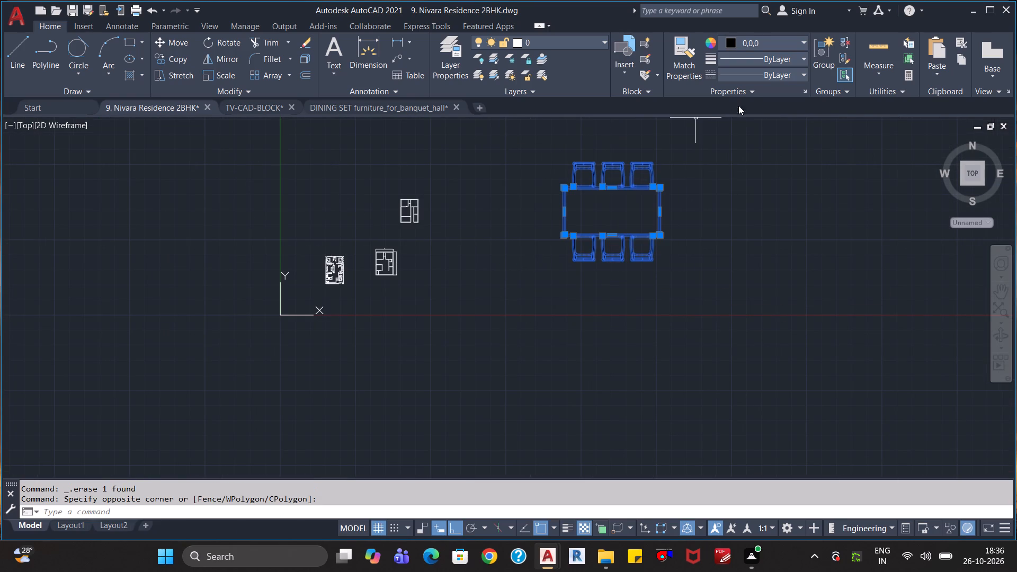
{"action": "left_click", "coordinate": [763, 43]}
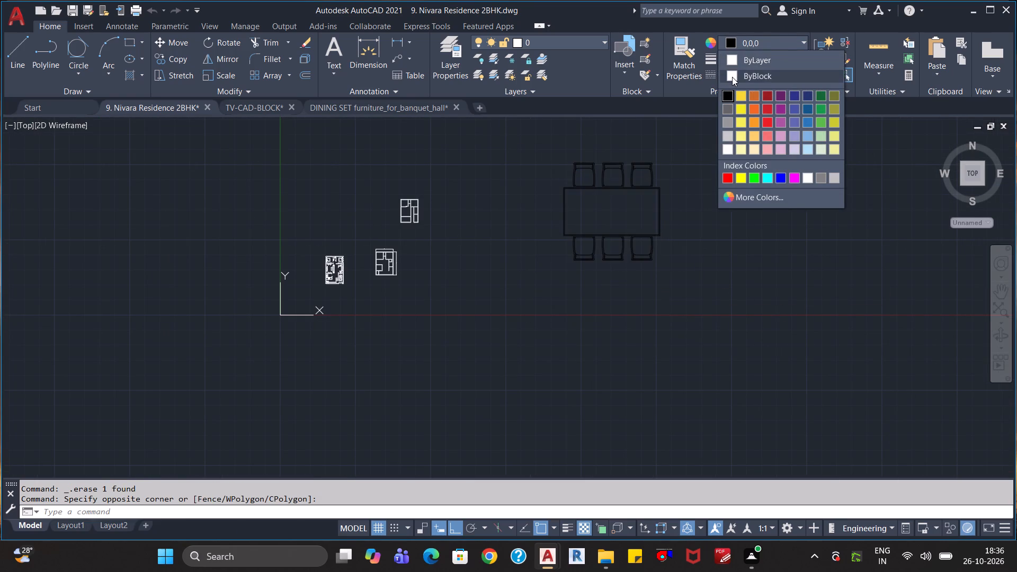
{"action": "left_click", "coordinate": [732, 77]}
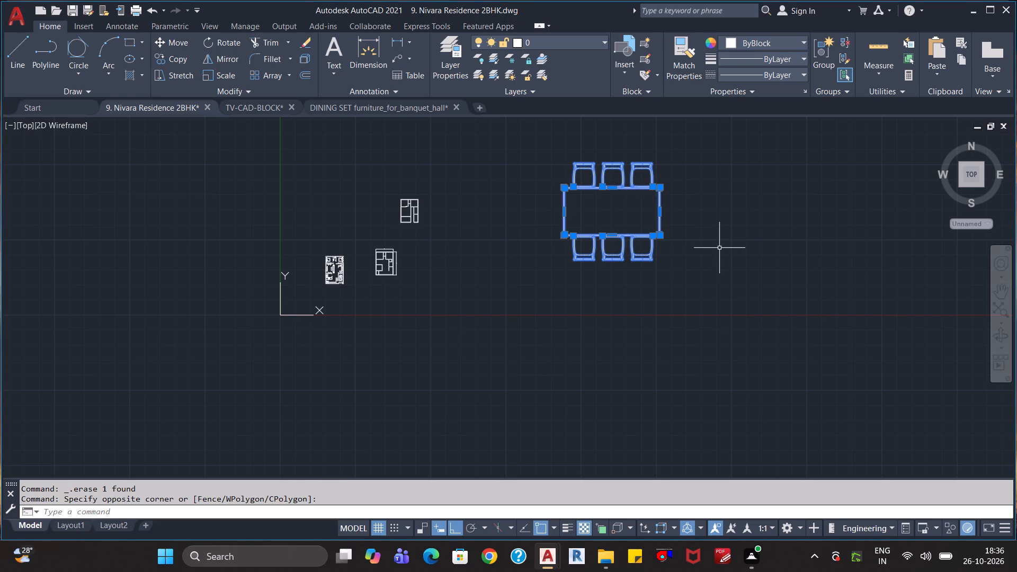
{"action": "key", "text": "Escape"}
{"action": "key", "text": "Escape"}
Define the table and its six chairs as a block named "Dining Table", keeping the default base point and Convert to block.
{"action": "left_click", "coordinate": [732, 291]}
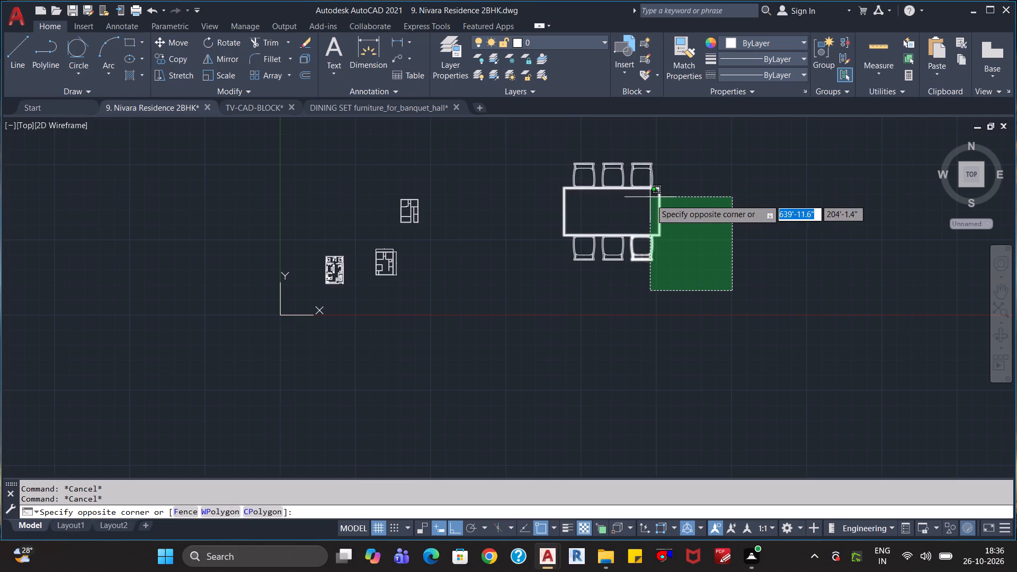
{"action": "left_click", "coordinate": [543, 149]}
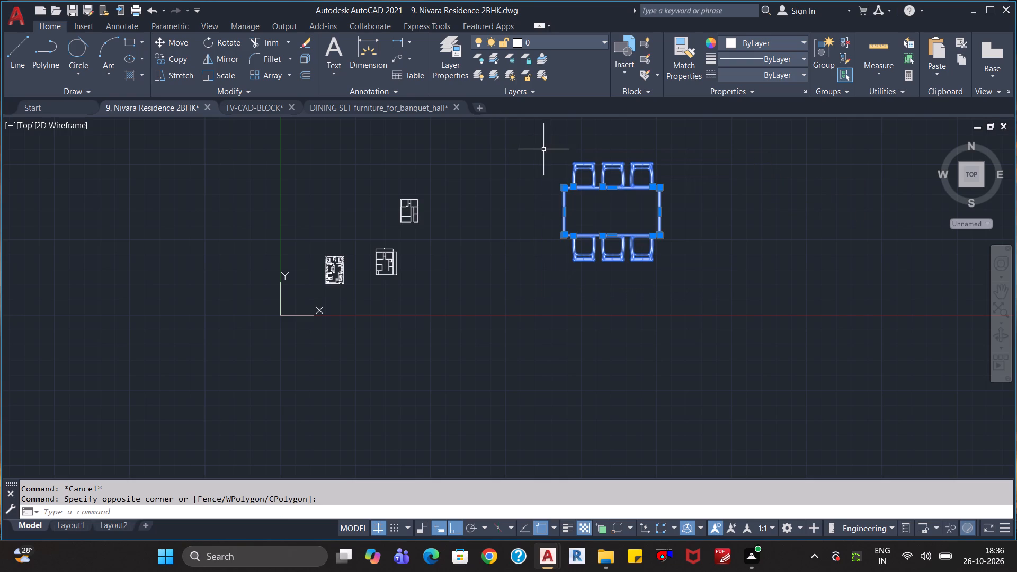
{"action": "type", "text": "block"}
{"action": "key", "text": "Return"}
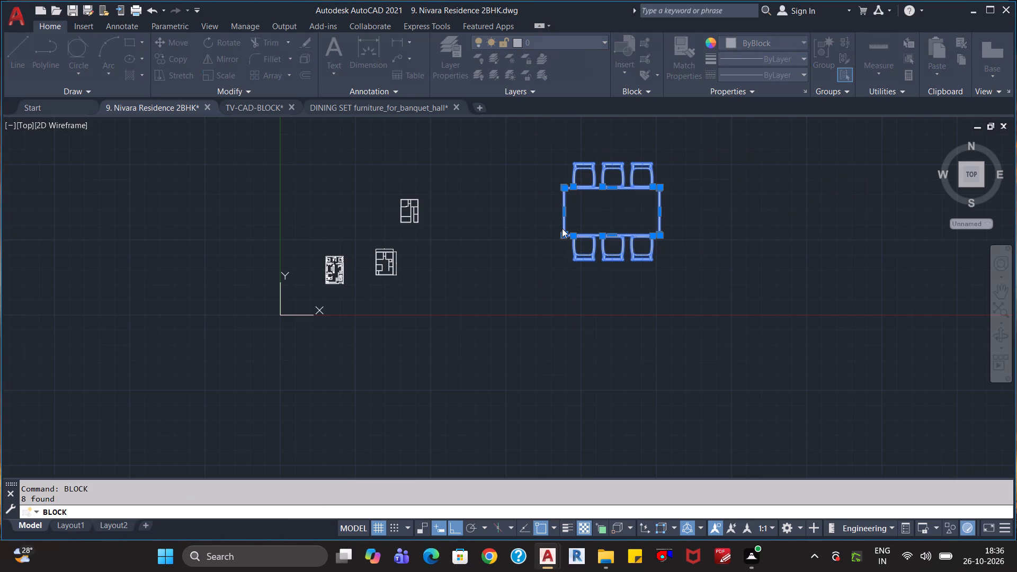
{"action": "key", "text": "d"}
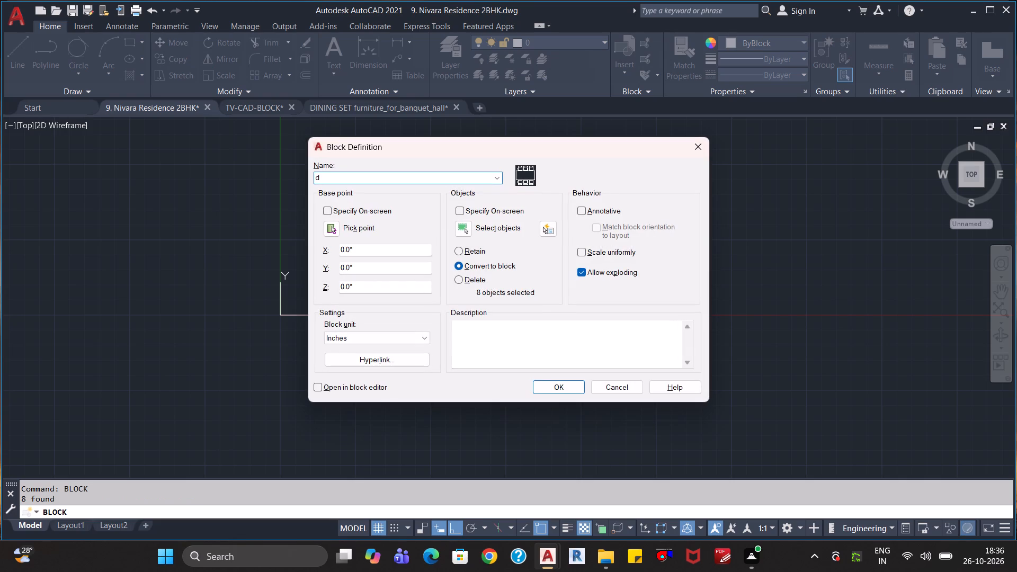
{"action": "key", "text": "BackSpace"}
{"action": "type", "text": "Dinin"}
{"action": "type", "text": "g"}
{"action": "key", "text": "space"}
{"action": "type", "text": "Ta"}
{"action": "type", "text": "ble"}
{"action": "key", "text": "Return"}
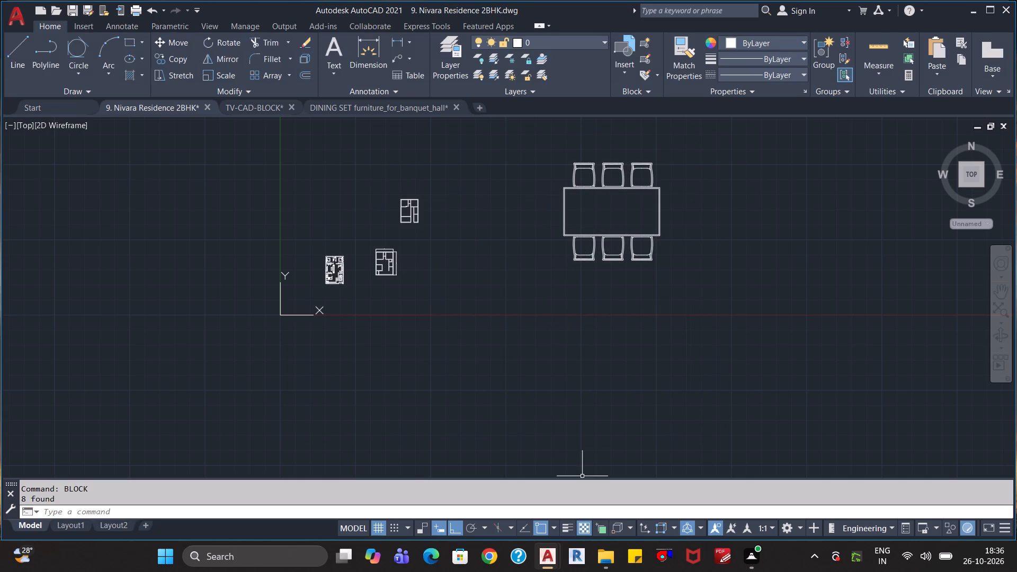
Scale the Dining Table block down by eye to a small fraction of its size, from the tabletop's north-west corner.
{"action": "left_click", "coordinate": [696, 303]}
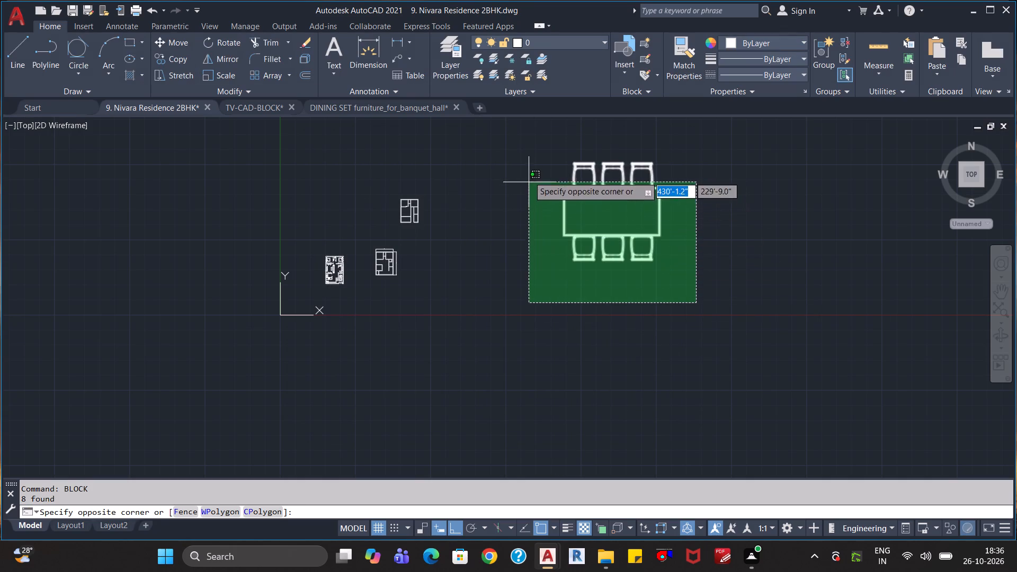
{"action": "left_click", "coordinate": [532, 151]}
{"action": "type", "text": "sc"}
{"action": "key", "text": "Return"}
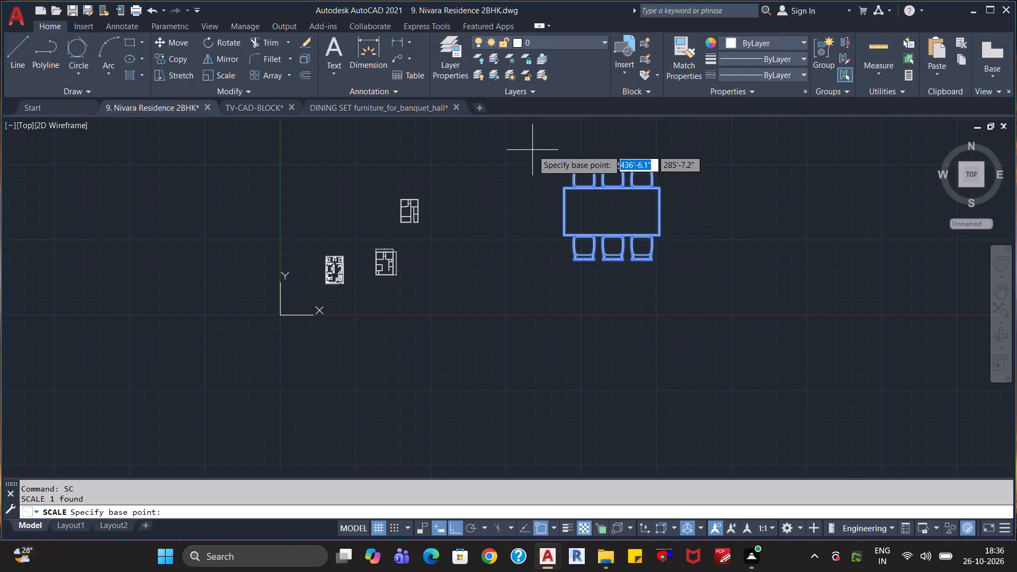
{"action": "left_click", "coordinate": [571, 196]}
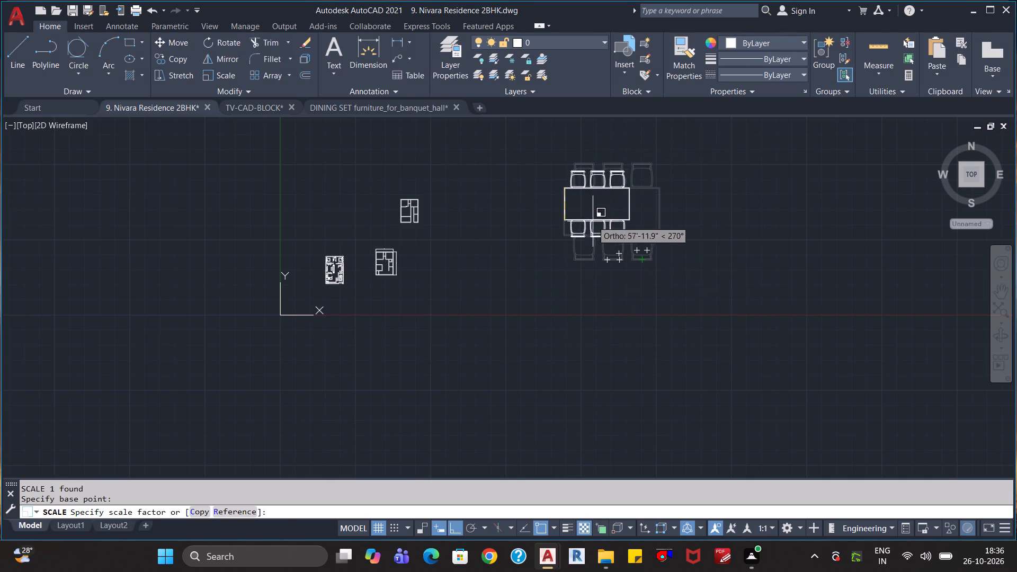
{"action": "scroll", "coordinate": [543, 198], "scroll_direction": "up", "scroll_amount": 4}
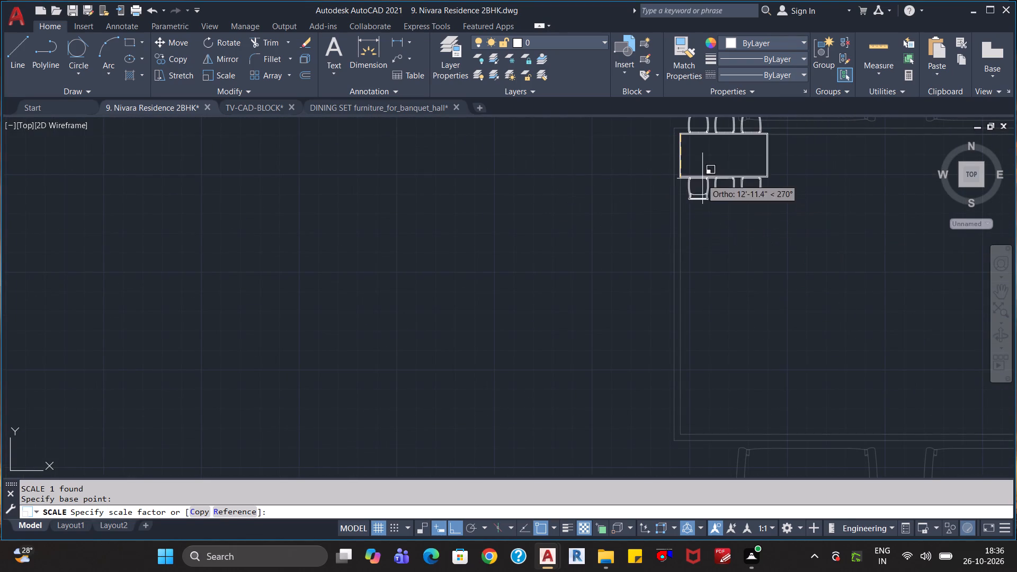
{"action": "scroll", "coordinate": [708, 154], "scroll_direction": "up", "scroll_amount": 1}
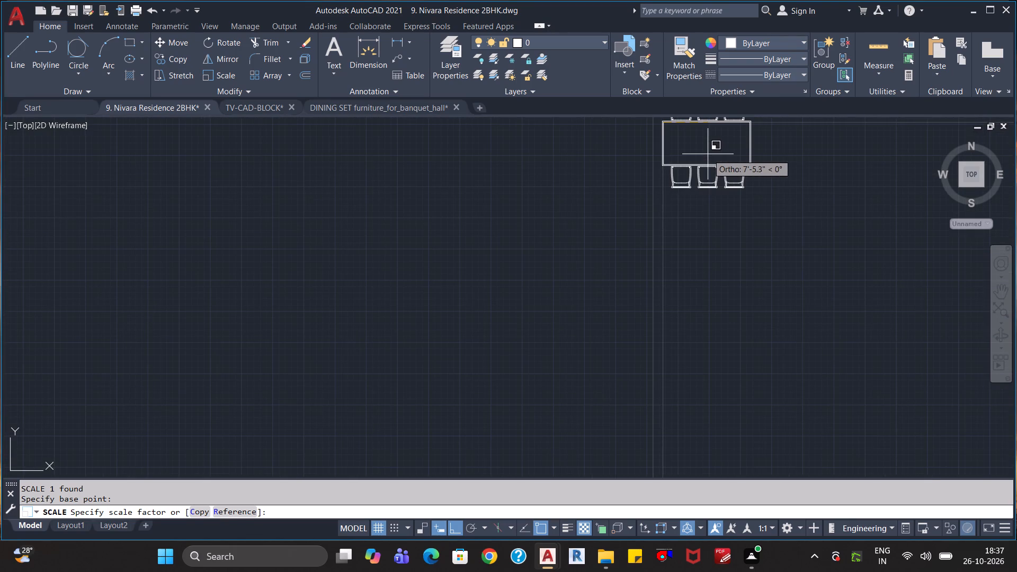
{"action": "left_click", "coordinate": [690, 145]}
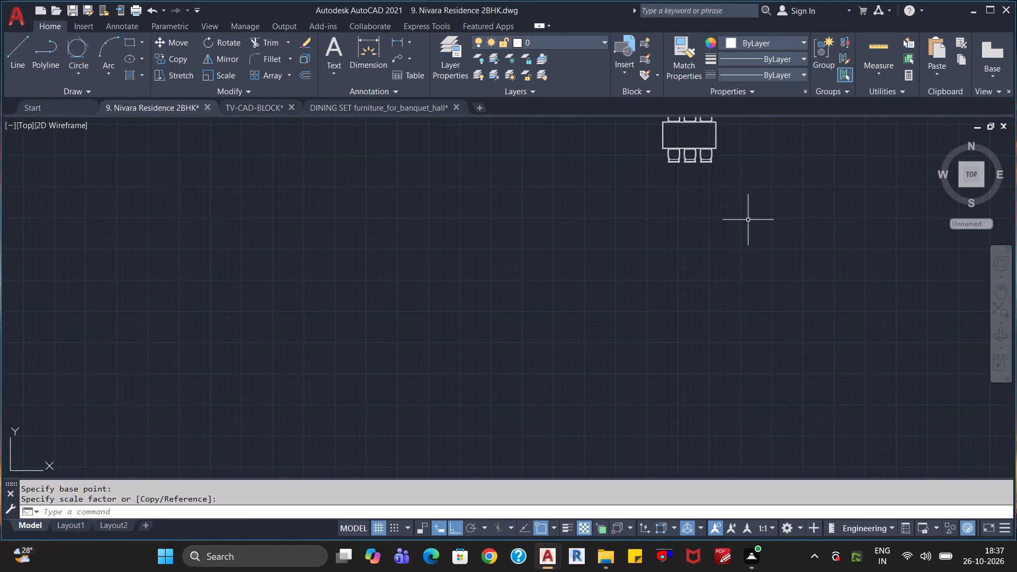
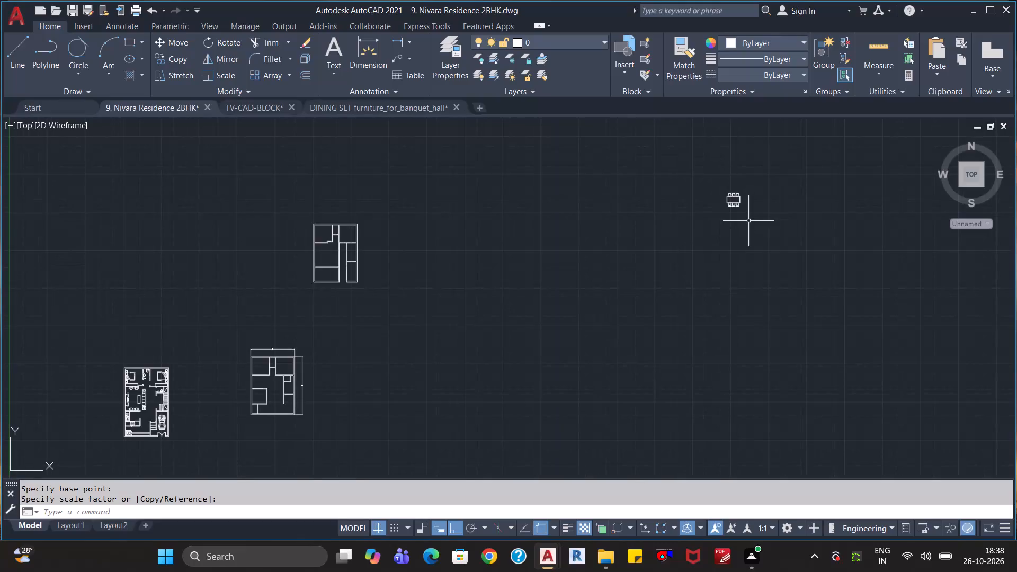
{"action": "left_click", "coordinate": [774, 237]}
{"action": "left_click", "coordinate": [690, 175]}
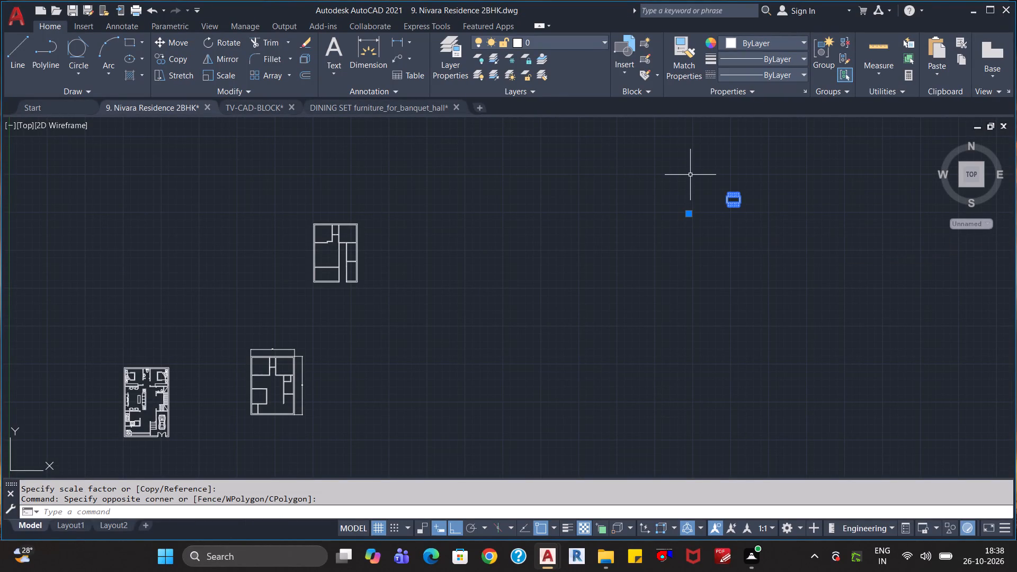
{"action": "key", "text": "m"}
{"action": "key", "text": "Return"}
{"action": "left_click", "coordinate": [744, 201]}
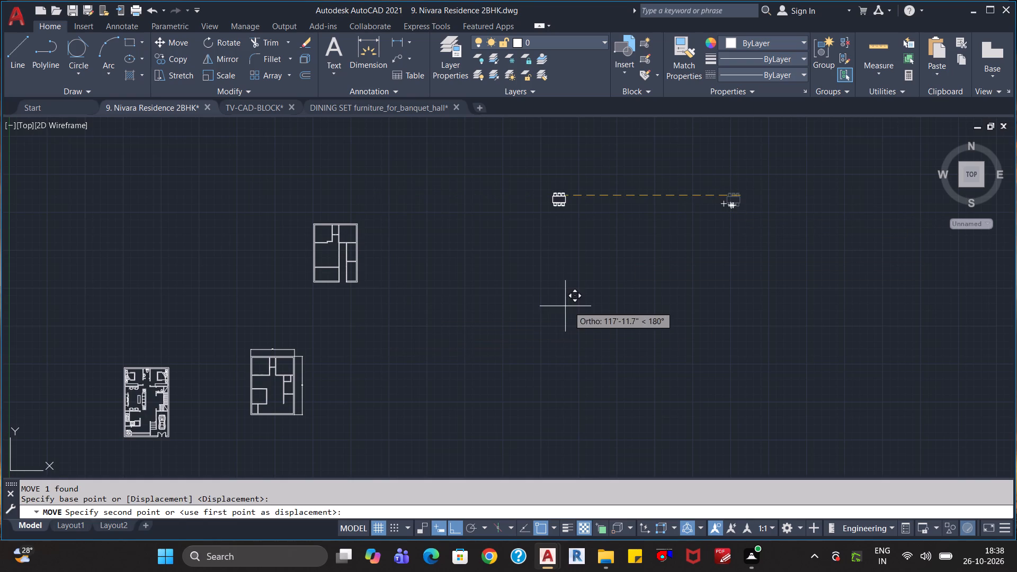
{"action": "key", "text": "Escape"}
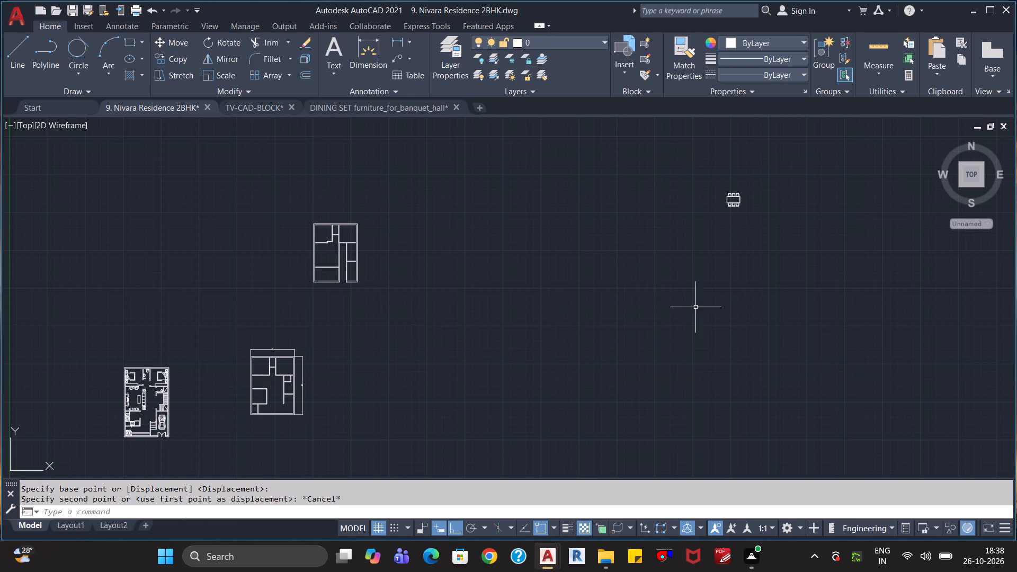
With Ortho off, move the Dining Table block to the empty space just west of the furnished plan, beside the kitchen.
{"action": "left_click", "coordinate": [783, 243]}
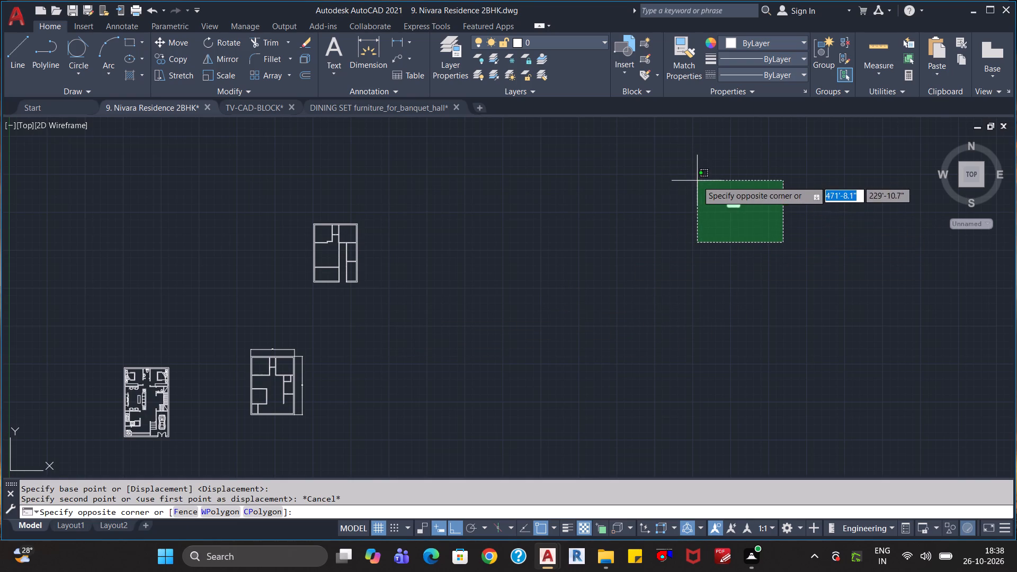
{"action": "left_click", "coordinate": [700, 257]}
{"action": "left_click", "coordinate": [735, 201]}
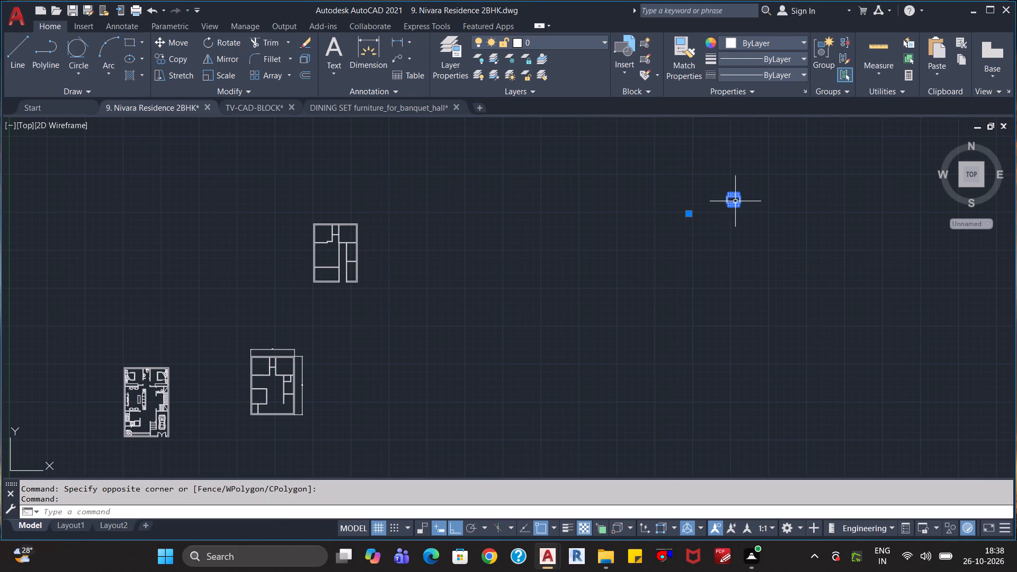
{"action": "scroll", "coordinate": [741, 226], "scroll_direction": "up", "scroll_amount": 2}
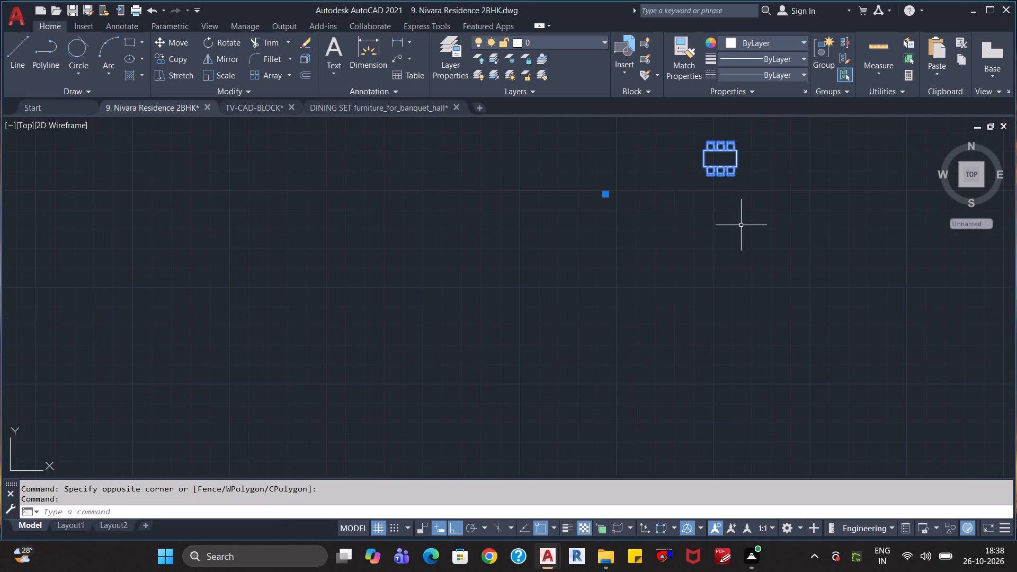
{"action": "key", "text": "F8"}
{"action": "key", "text": "m"}
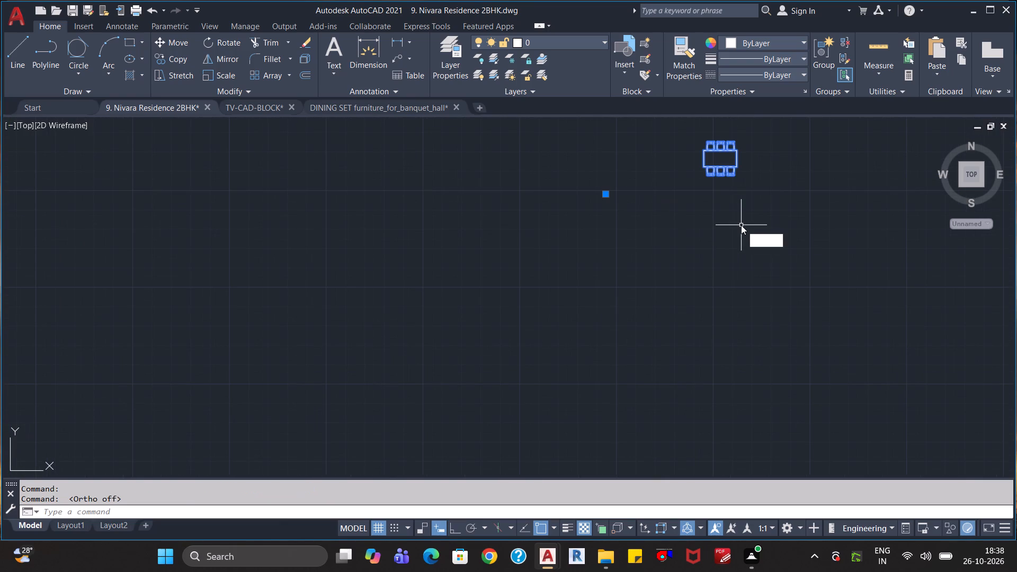
{"action": "key", "text": "Return"}
{"action": "left_click", "coordinate": [726, 175]}
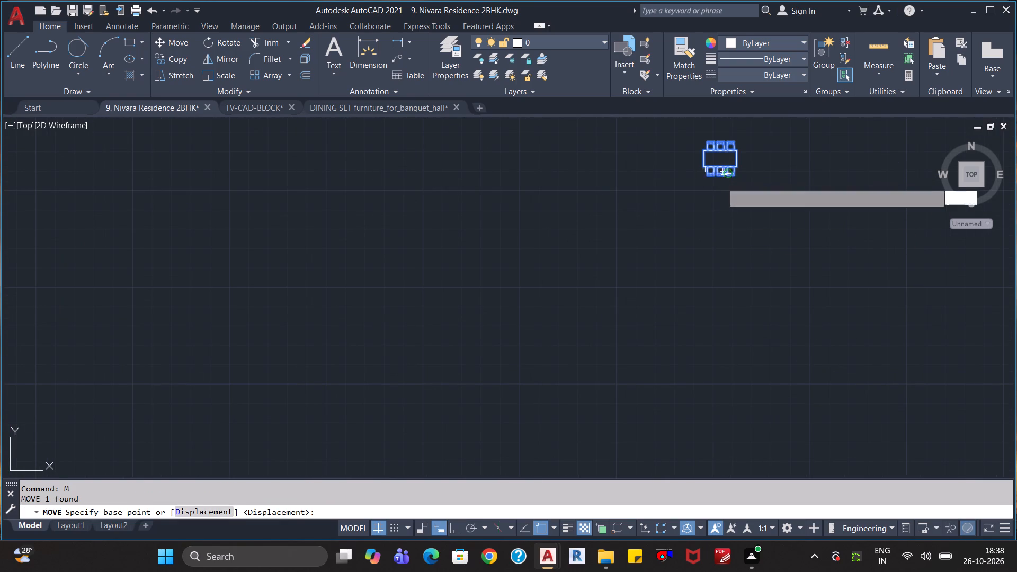
{"action": "scroll", "coordinate": [433, 385], "scroll_direction": "down", "scroll_amount": 4}
{"action": "middle_click_drag", "start_coordinate": [363, 412], "coordinate": [654, 344]}
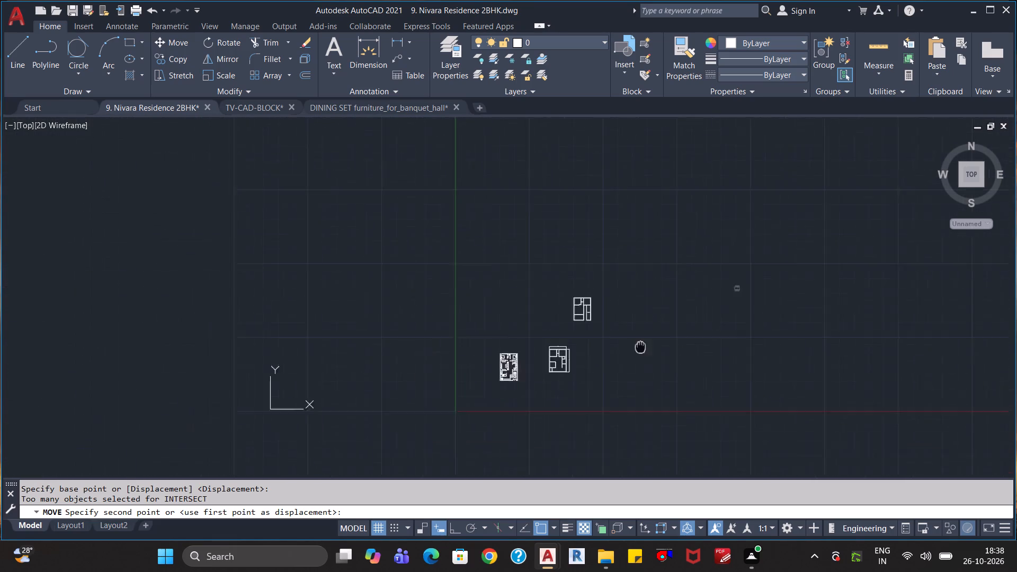
{"action": "middle_click_drag", "start_coordinate": [654, 344], "coordinate": [659, 344]}
{"action": "scroll", "coordinate": [536, 361], "scroll_direction": "up", "scroll_amount": 4}
{"action": "scroll", "coordinate": [531, 427], "scroll_direction": "up", "scroll_amount": 2}
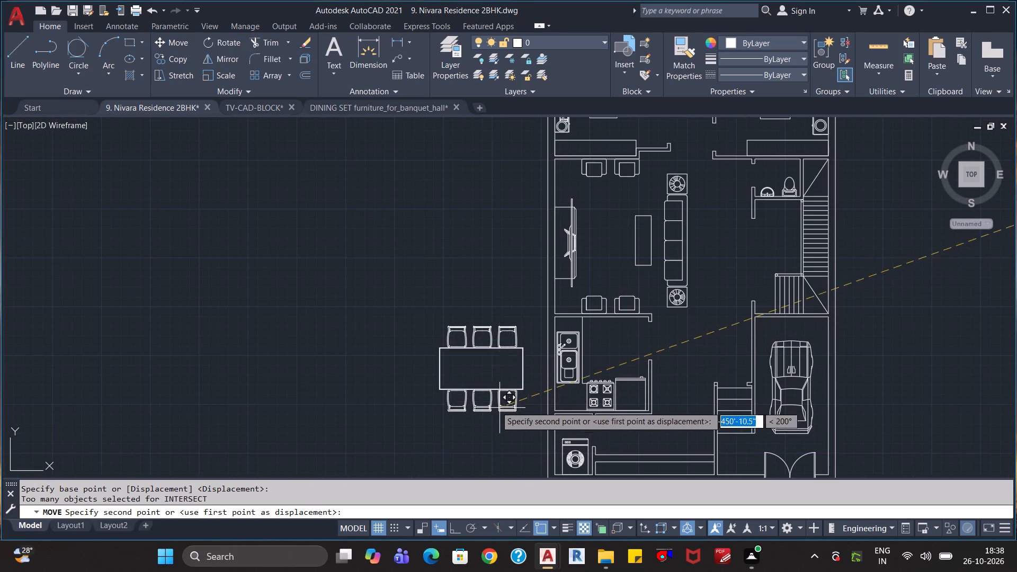
{"action": "left_click", "coordinate": [457, 410]}
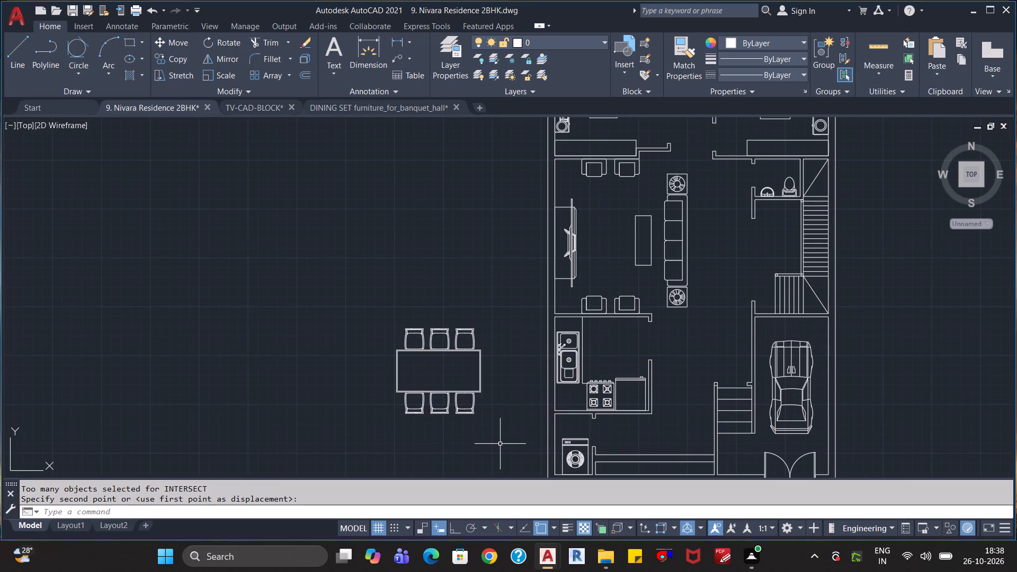
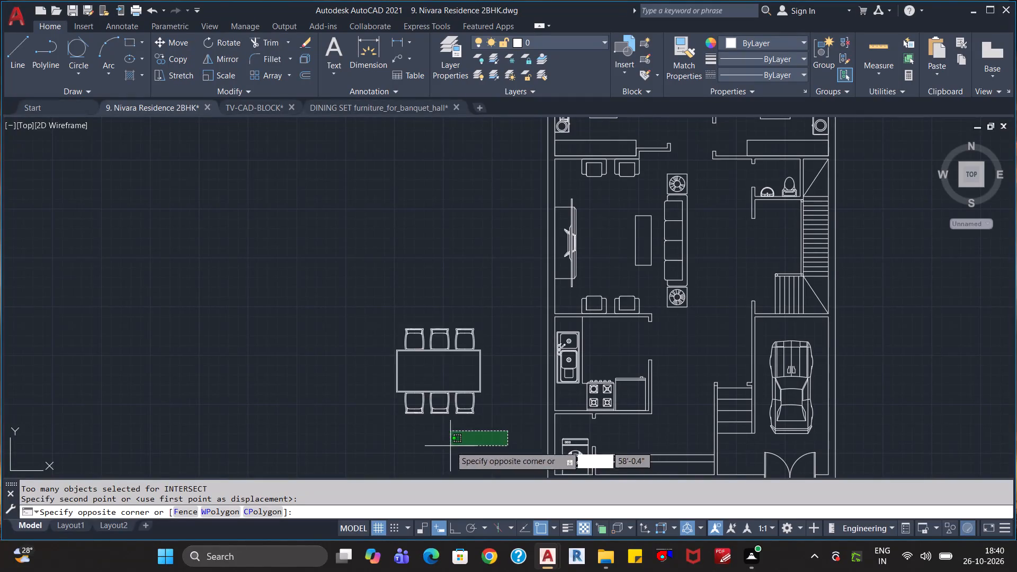
Scale the Dining Table block down freehand to a bit over half its size, about the tabletop's northwest corner.
{"action": "left_click", "coordinate": [341, 289]}
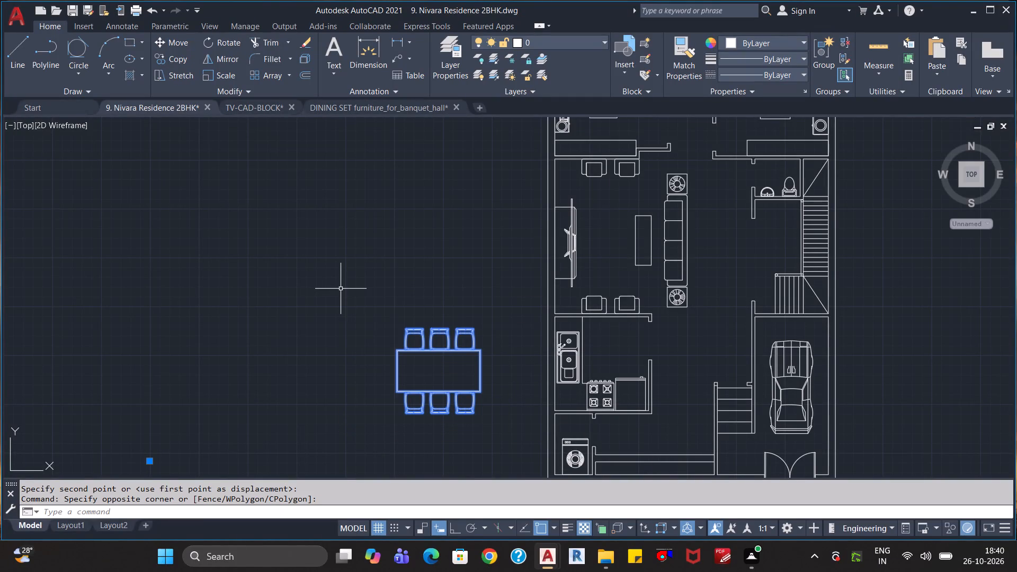
{"action": "type", "text": "sc"}
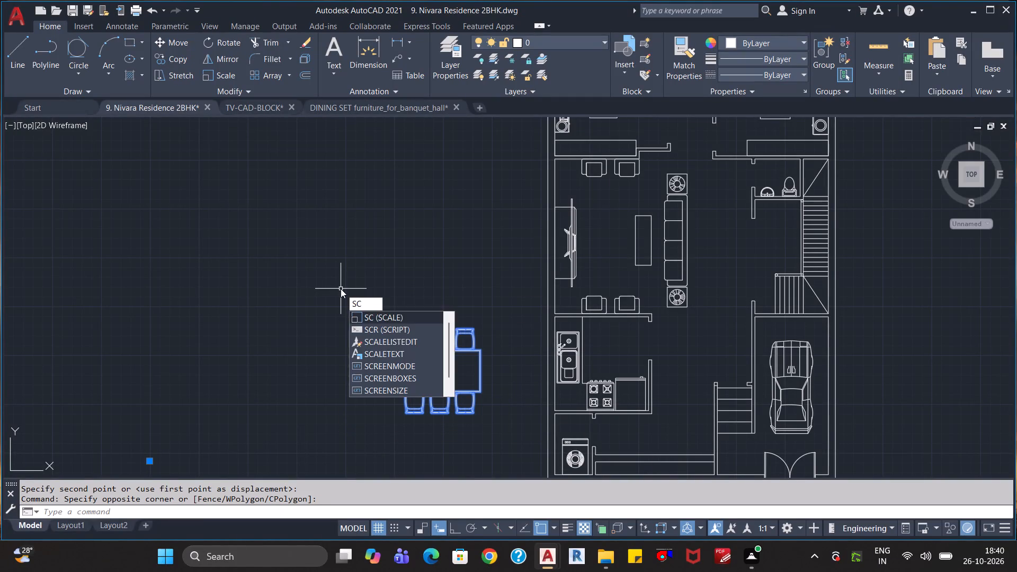
{"action": "key", "text": "Return"}
{"action": "left_click", "coordinate": [394, 347]}
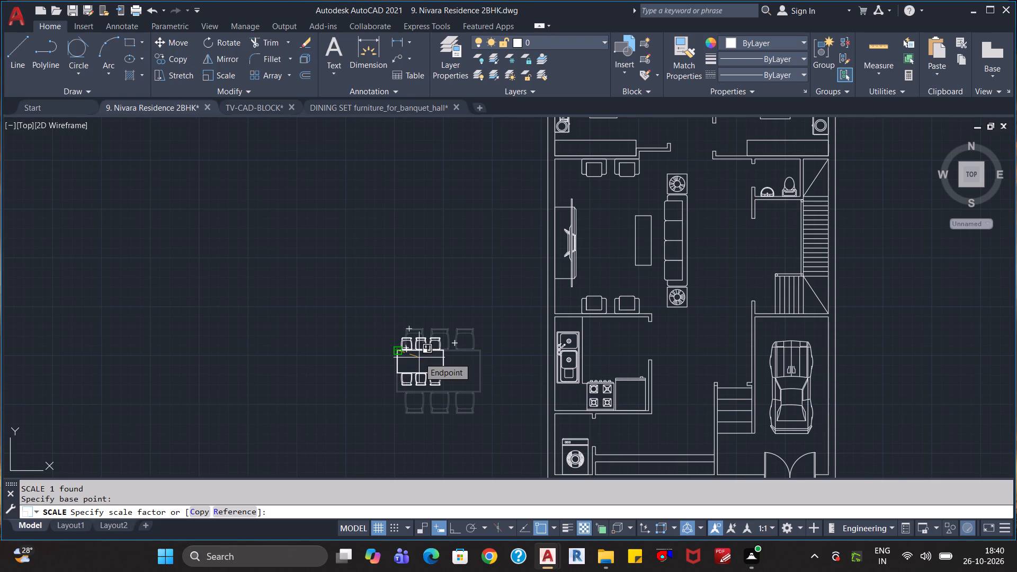
{"action": "scroll", "coordinate": [419, 358], "scroll_direction": "up", "scroll_amount": 2}
{"action": "left_click", "coordinate": [419, 358]}
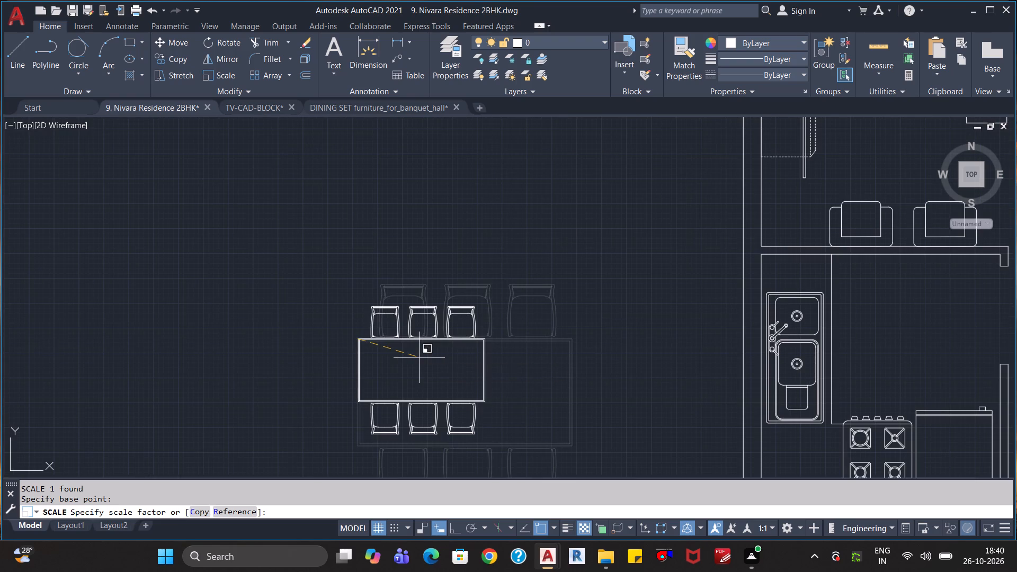
Move the Dining Table block from its tabletop centre into the dining space between the kitchen and the entrance steps.
{"action": "scroll", "coordinate": [454, 380], "scroll_direction": "down", "scroll_amount": 2}
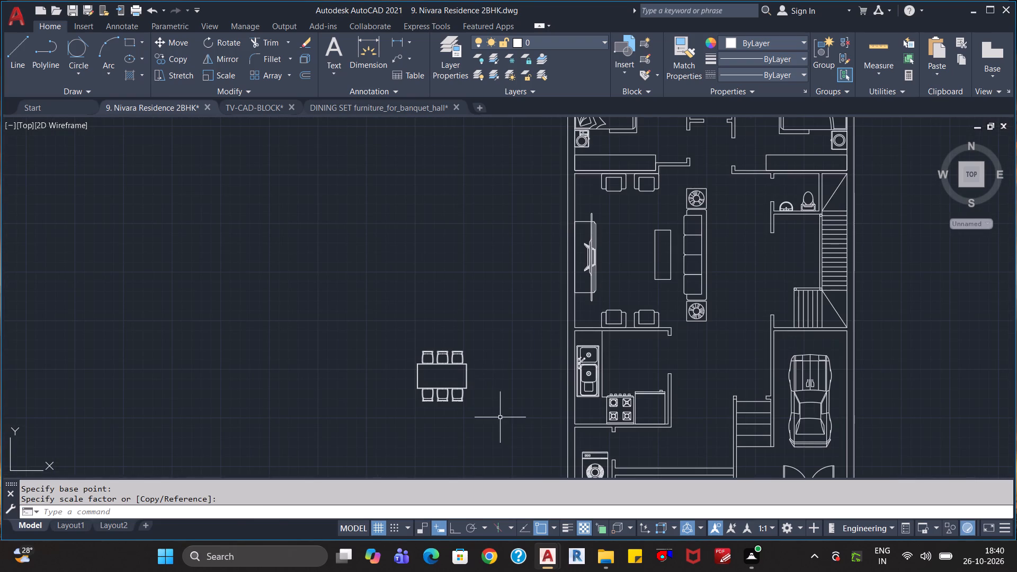
{"action": "left_click", "coordinate": [499, 419]}
{"action": "left_click", "coordinate": [384, 318]}
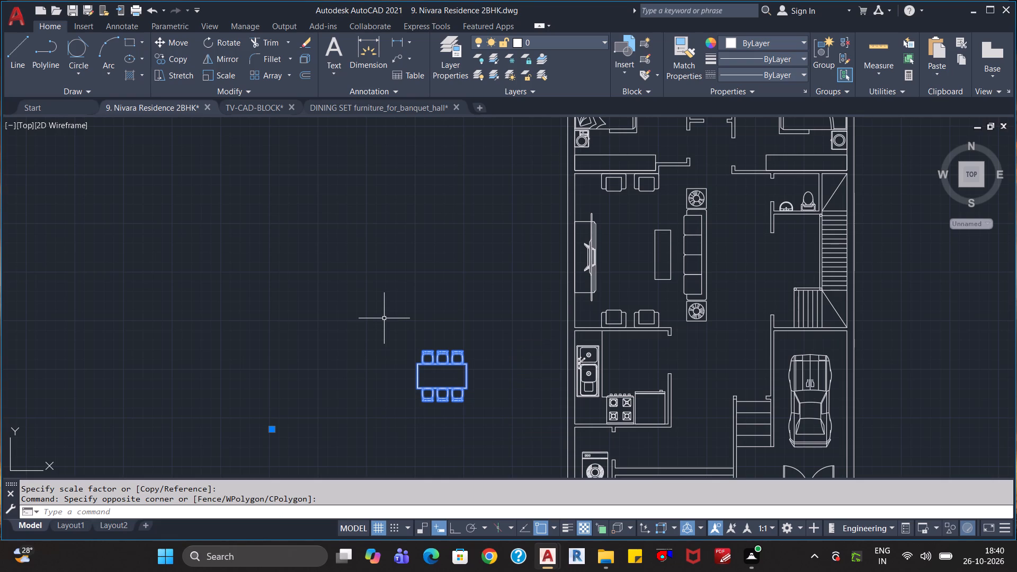
{"action": "key", "text": "m"}
{"action": "key", "text": "Return"}
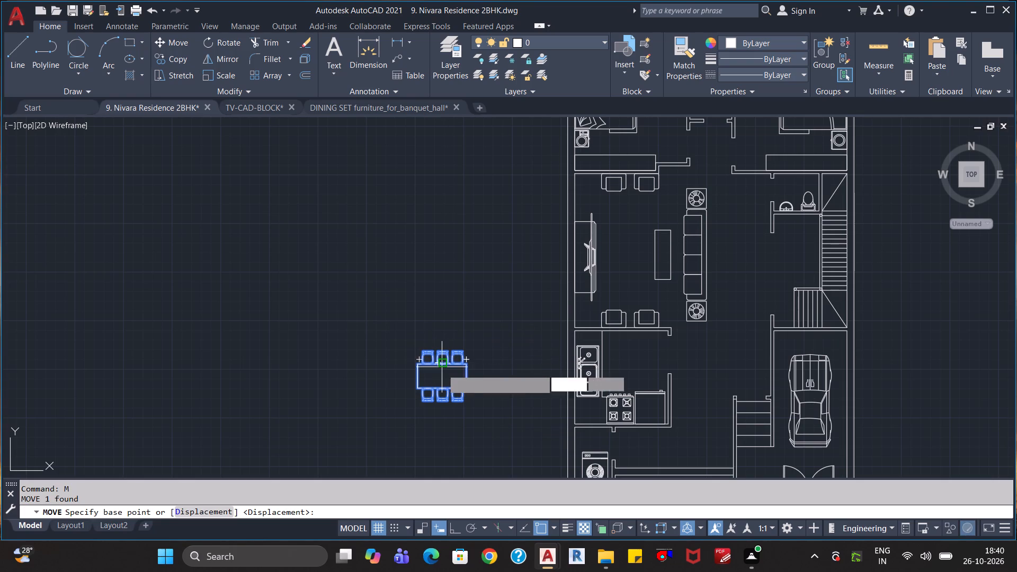
{"action": "left_click", "coordinate": [442, 374]}
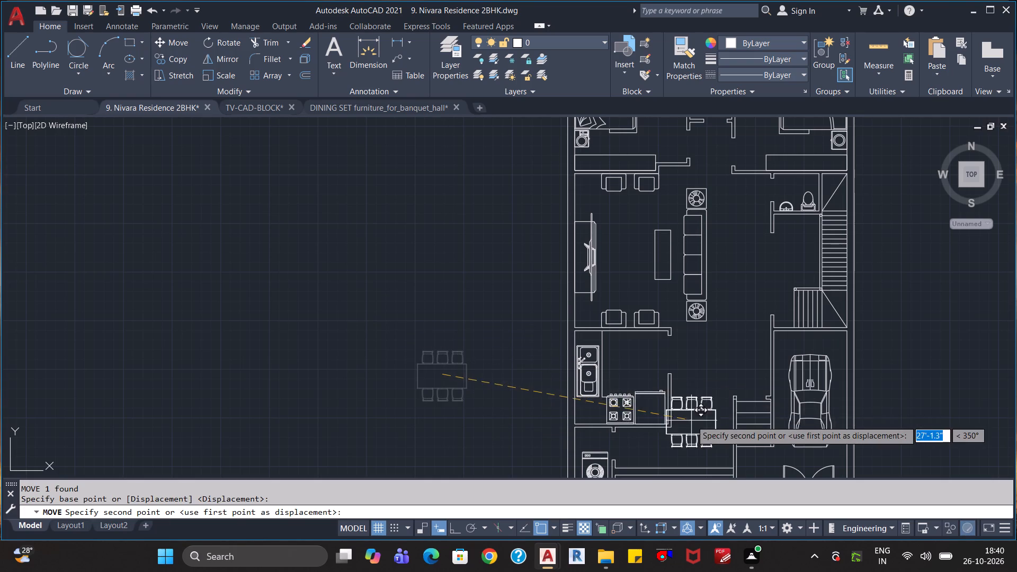
{"action": "scroll", "coordinate": [692, 421], "scroll_direction": "up", "scroll_amount": 3}
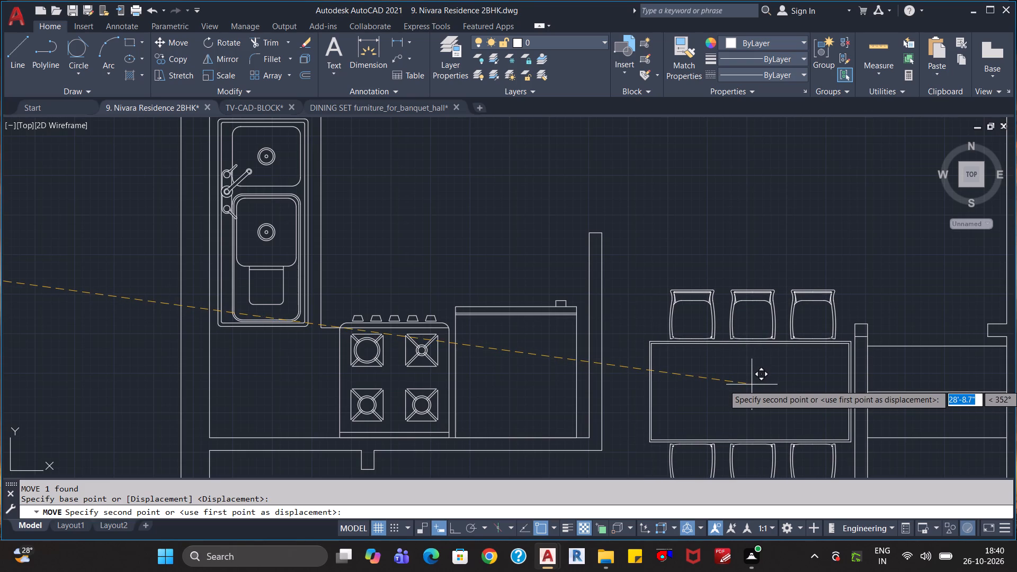
{"action": "left_click", "coordinate": [752, 385]}
{"action": "scroll", "coordinate": [752, 394], "scroll_direction": "down", "scroll_amount": 2}
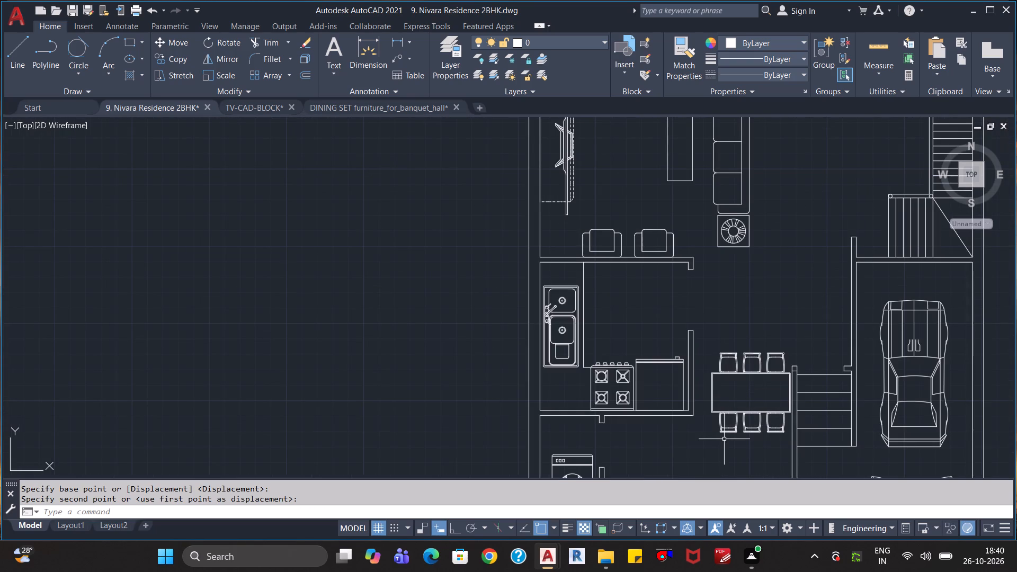
{"action": "key", "text": "Escape"}
{"action": "key", "text": "Escape"}
Nudge the Dining Table block slightly east, closer to the wall beside the entrance steps.
{"action": "scroll", "coordinate": [721, 439], "scroll_direction": "down", "scroll_amount": 1}
{"action": "scroll", "coordinate": [739, 451], "scroll_direction": "up", "scroll_amount": 1}
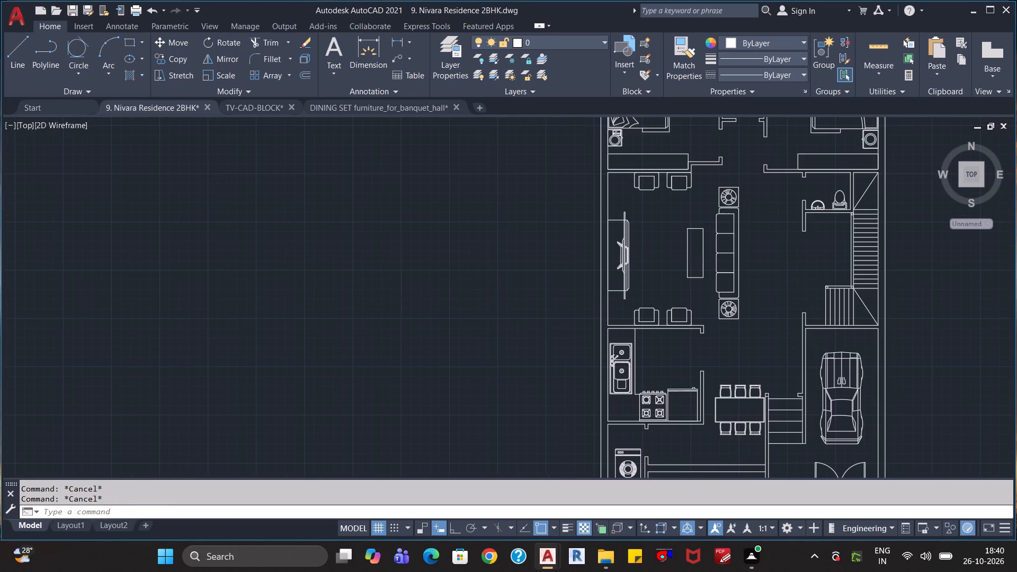
{"action": "middle_click_drag", "start_coordinate": [737, 453], "coordinate": [709, 409]}
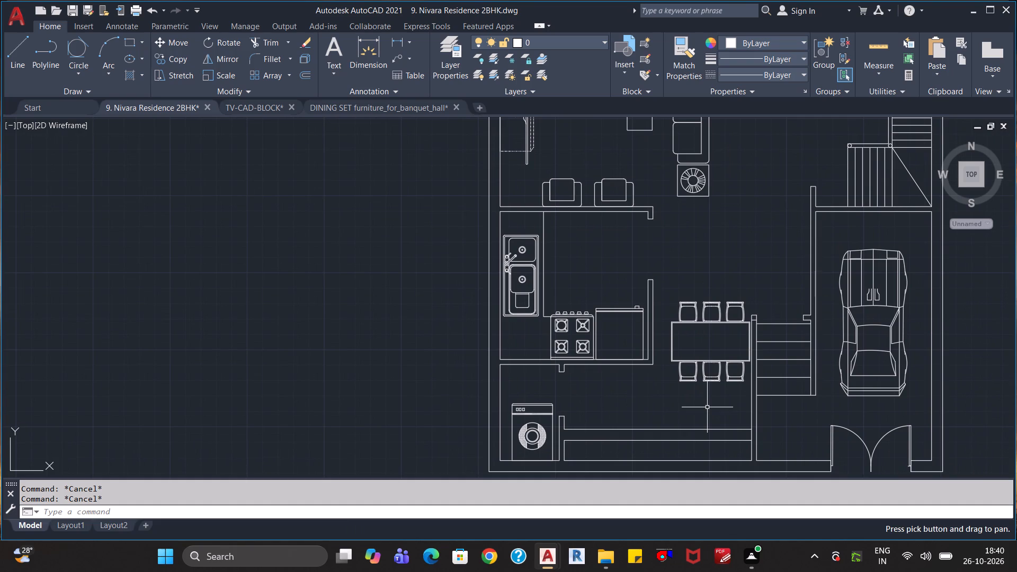
{"action": "scroll", "coordinate": [687, 400], "scroll_direction": "down", "scroll_amount": 1}
{"action": "scroll", "coordinate": [687, 400], "scroll_direction": "up", "scroll_amount": 4}
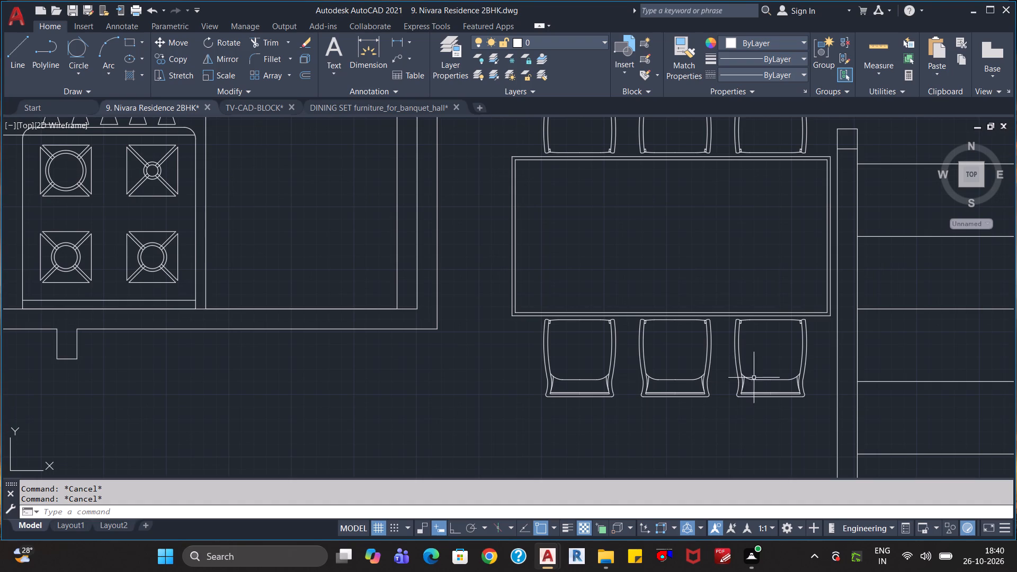
{"action": "scroll", "coordinate": [753, 317], "scroll_direction": "down", "scroll_amount": 2}
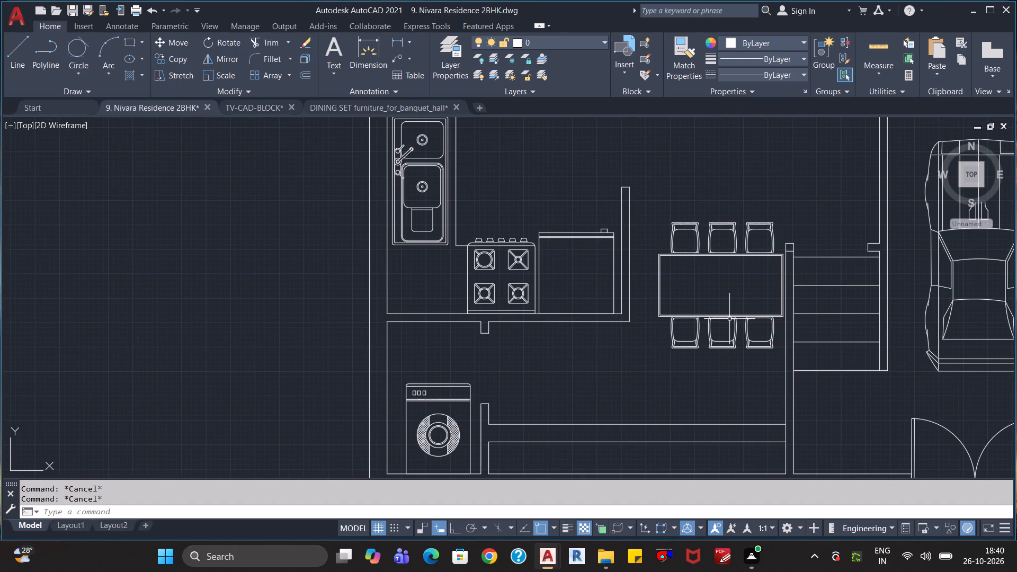
{"action": "left_click", "coordinate": [729, 319]}
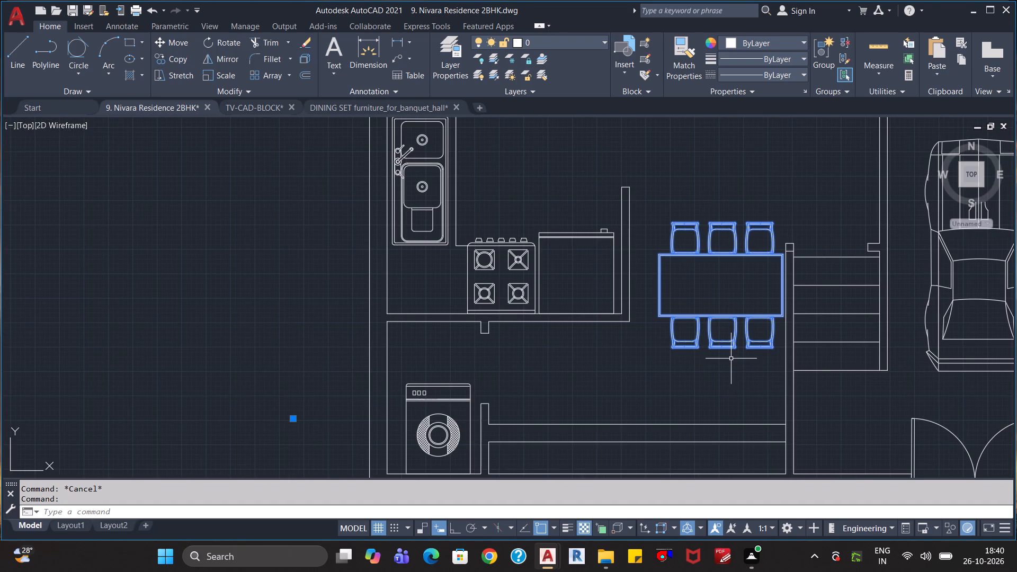
{"action": "key", "text": "m"}
{"action": "key", "text": "Return"}
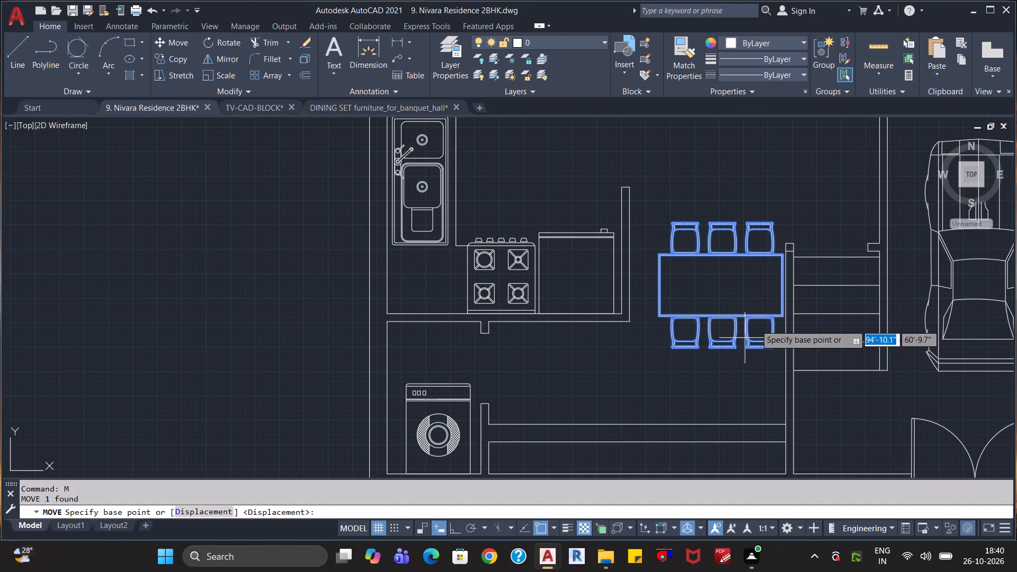
{"action": "left_click", "coordinate": [765, 317]}
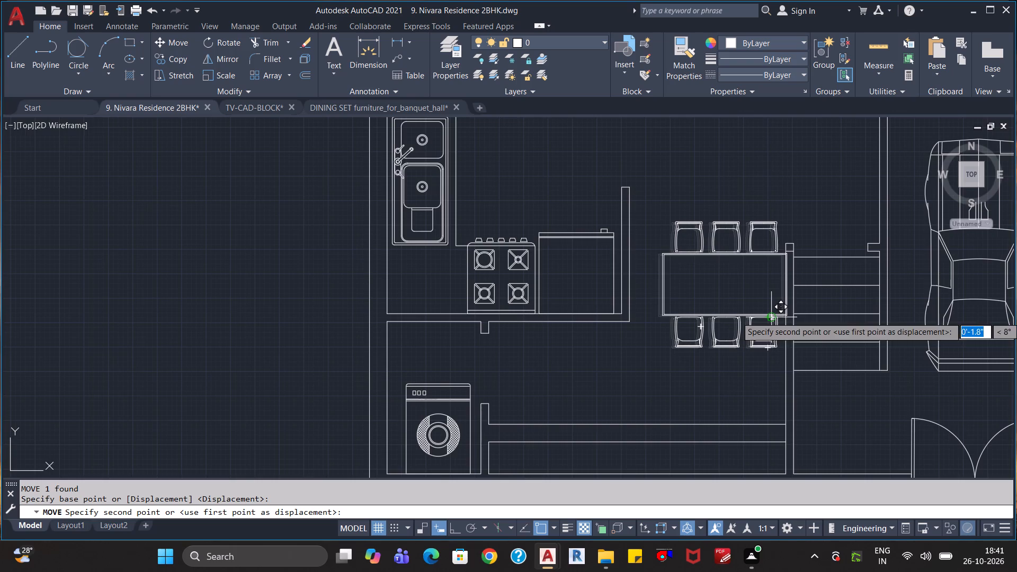
{"action": "scroll", "coordinate": [768, 317], "scroll_direction": "up", "scroll_amount": 2}
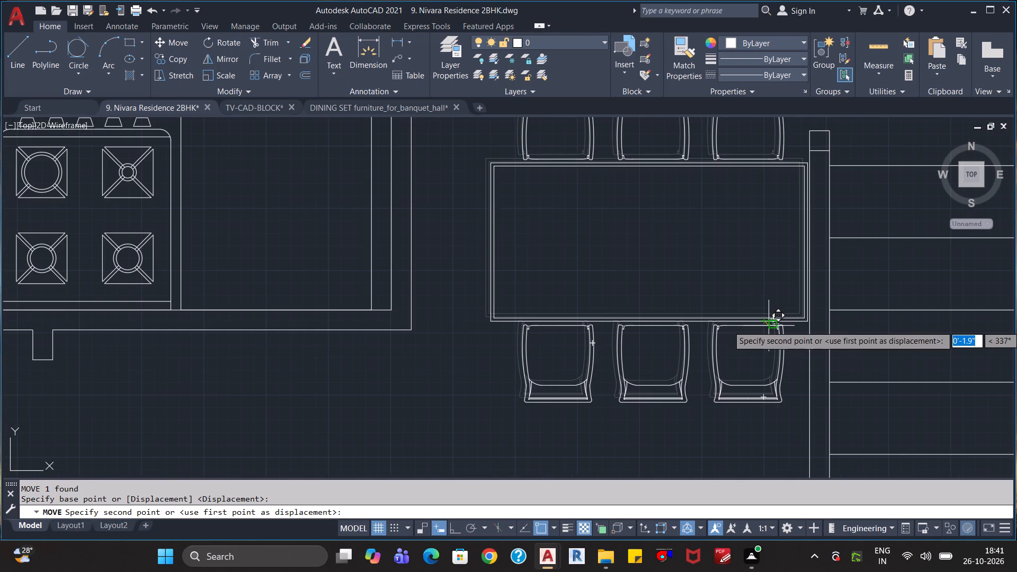
{"action": "left_click", "coordinate": [769, 326]}
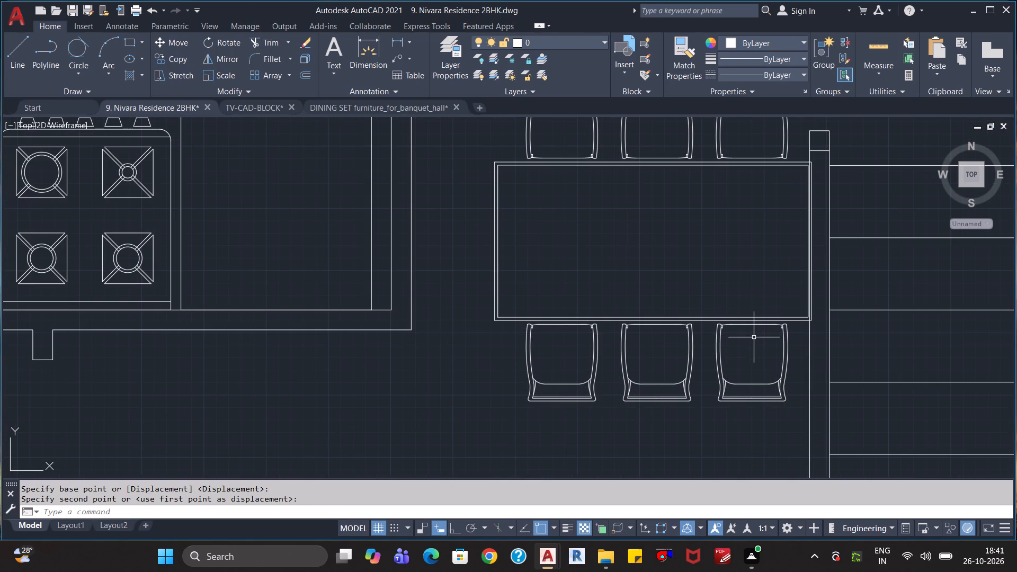
Move the Dining Table block by its tabletop's southeast corner so its east edge sits flush on the wall face beside the steps.
{"action": "scroll", "coordinate": [753, 337], "scroll_direction": "up", "scroll_amount": 1}
{"action": "scroll", "coordinate": [745, 319], "scroll_direction": "down", "scroll_amount": 2}
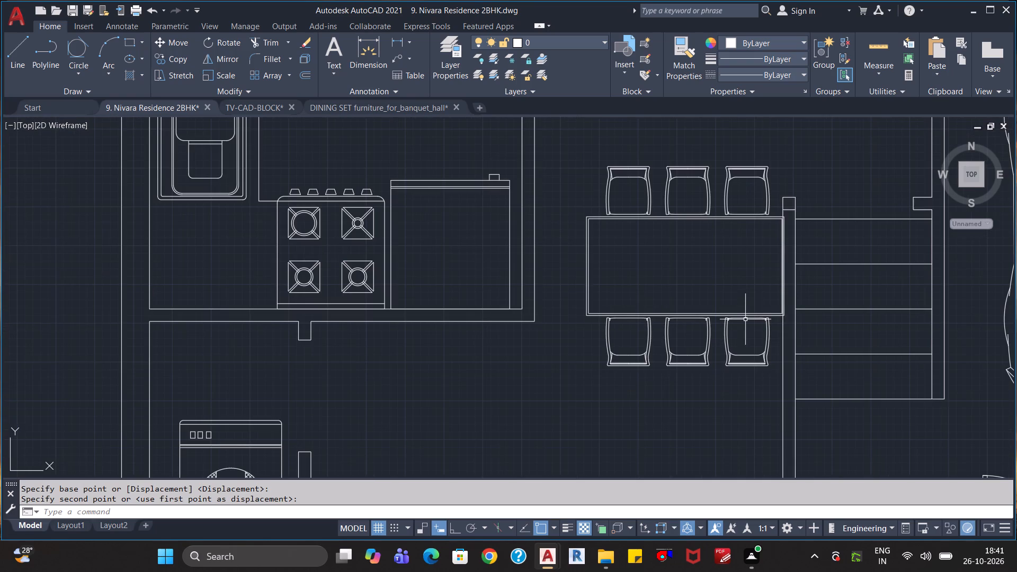
{"action": "left_click", "coordinate": [779, 171]}
{"action": "left_click", "coordinate": [737, 227]}
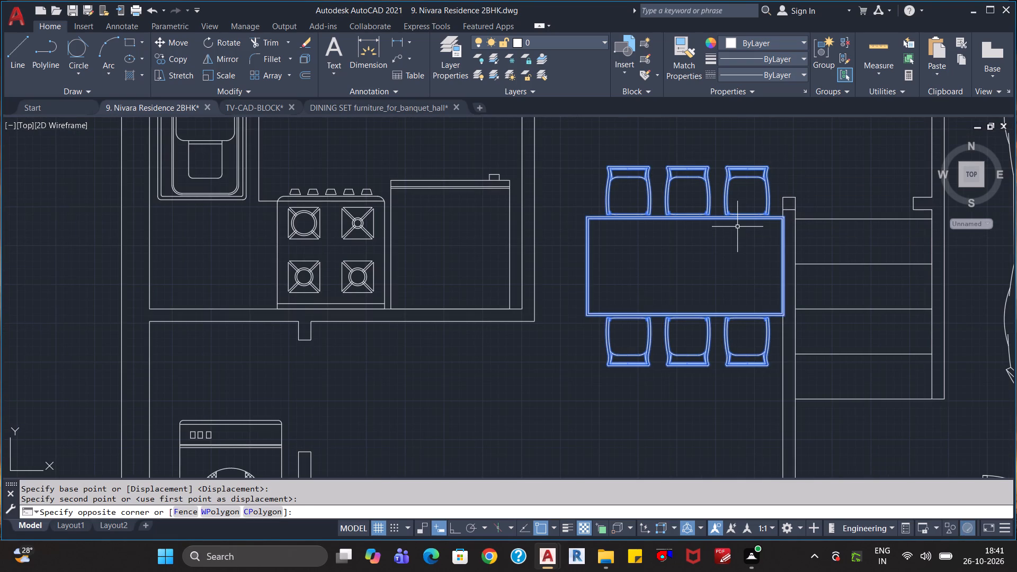
{"action": "key", "text": "m"}
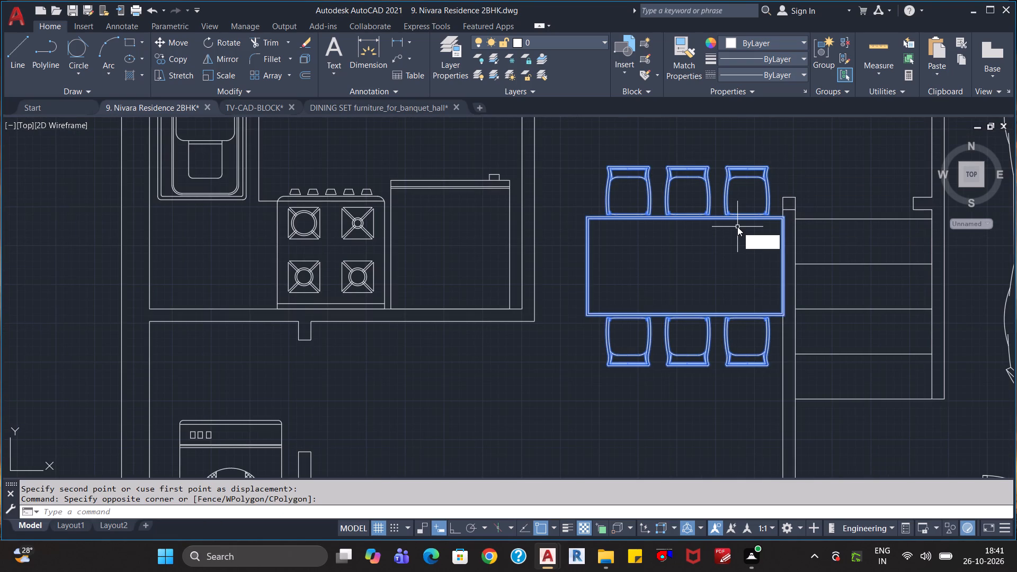
{"action": "key", "text": "Return"}
{"action": "scroll", "coordinate": [769, 299], "scroll_direction": "up", "scroll_amount": 3}
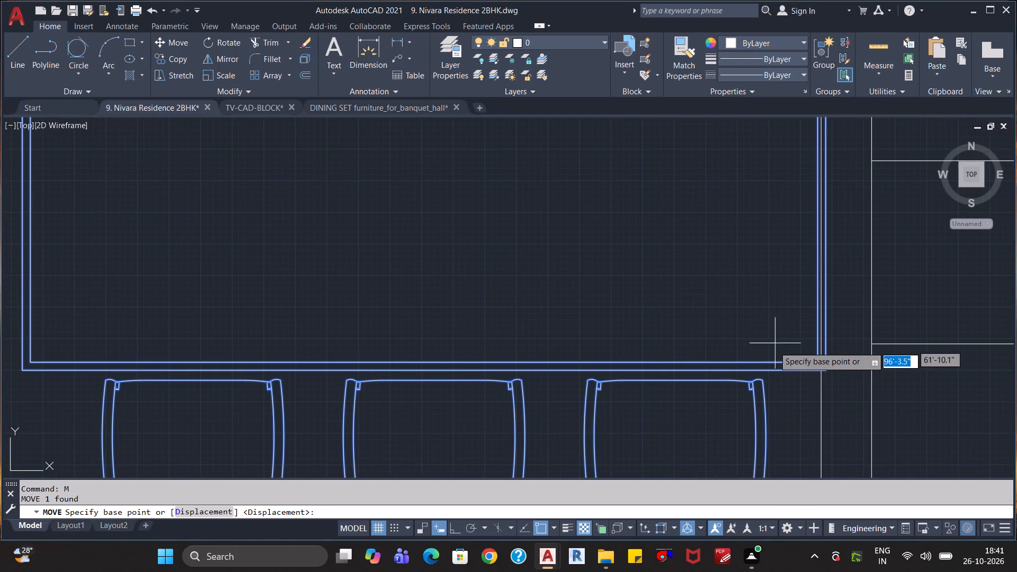
{"action": "left_click", "coordinate": [828, 370]}
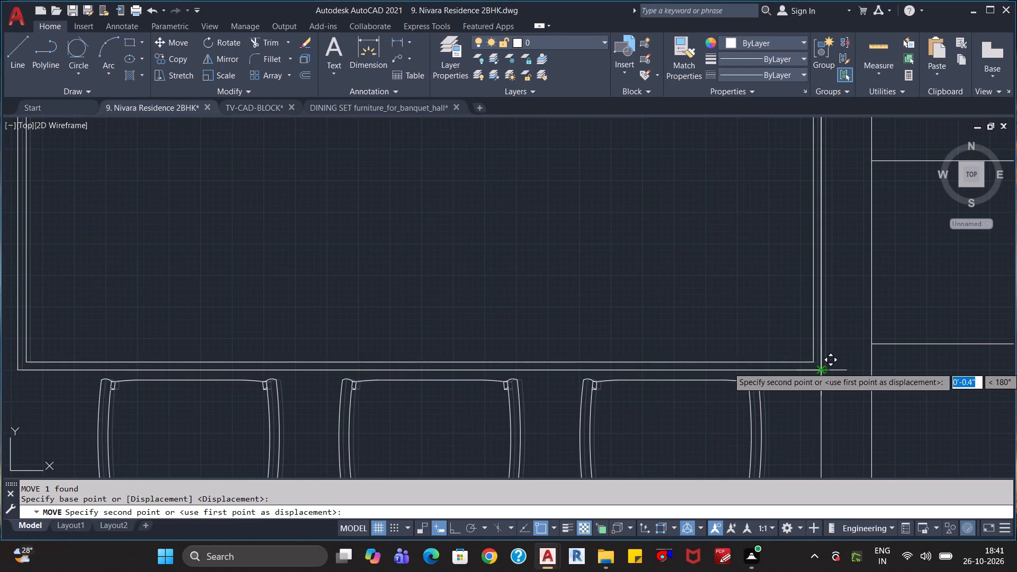
{"action": "left_click", "coordinate": [822, 367]}
{"action": "scroll", "coordinate": [845, 407], "scroll_direction": "down", "scroll_amount": 1}
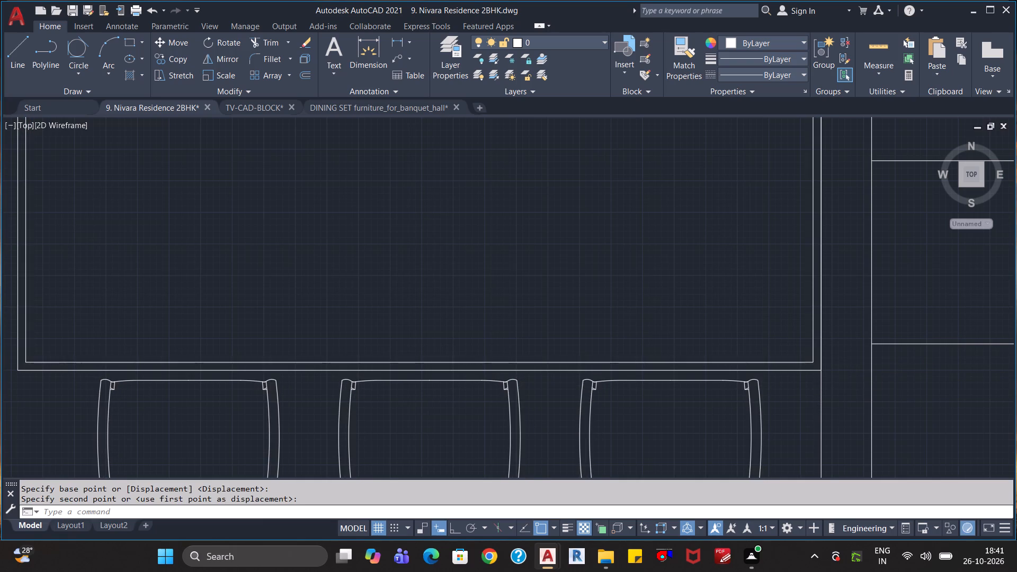
{"action": "scroll", "coordinate": [847, 397], "scroll_direction": "down", "scroll_amount": 1}
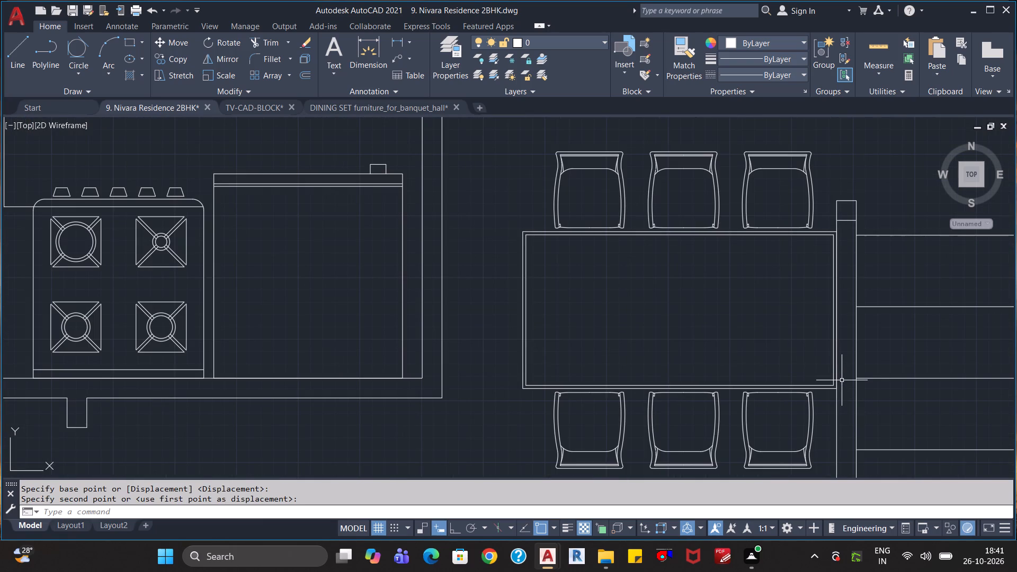
{"action": "key", "text": "Escape"}
{"action": "key", "text": "Escape"}
Examine the dining table's contact with the wall and its placement relative to the kitchen, living area and entrance steps.
{"action": "scroll", "coordinate": [843, 387], "scroll_direction": "up", "scroll_amount": 2}
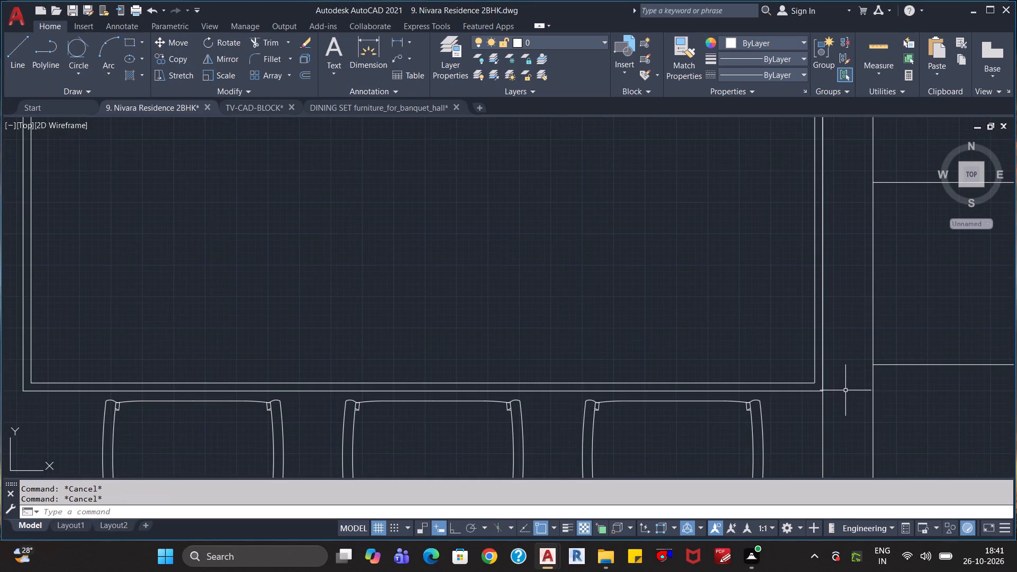
{"action": "scroll", "coordinate": [845, 390], "scroll_direction": "down", "scroll_amount": 3}
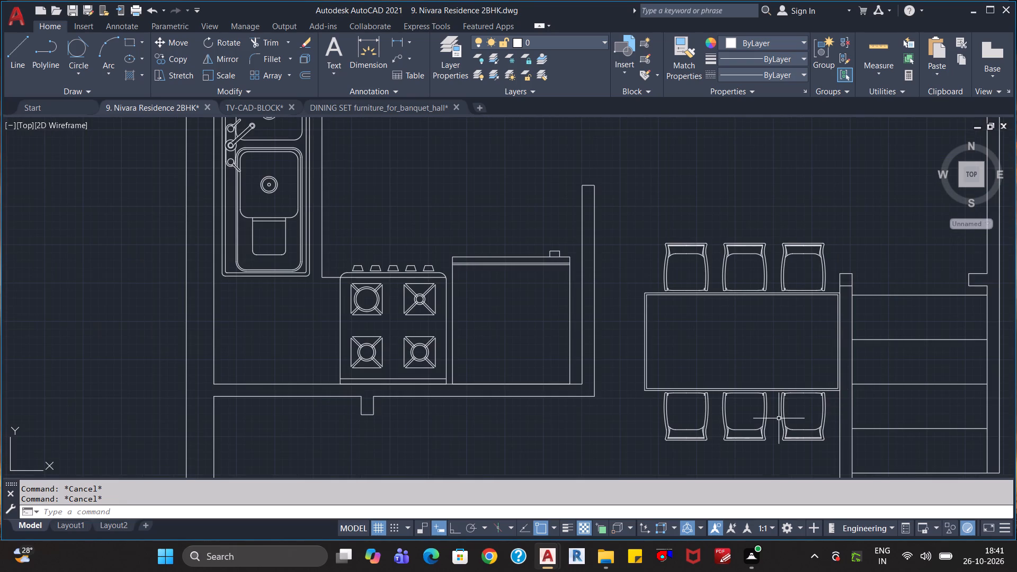
{"action": "scroll", "coordinate": [768, 423], "scroll_direction": "down", "scroll_amount": 1}
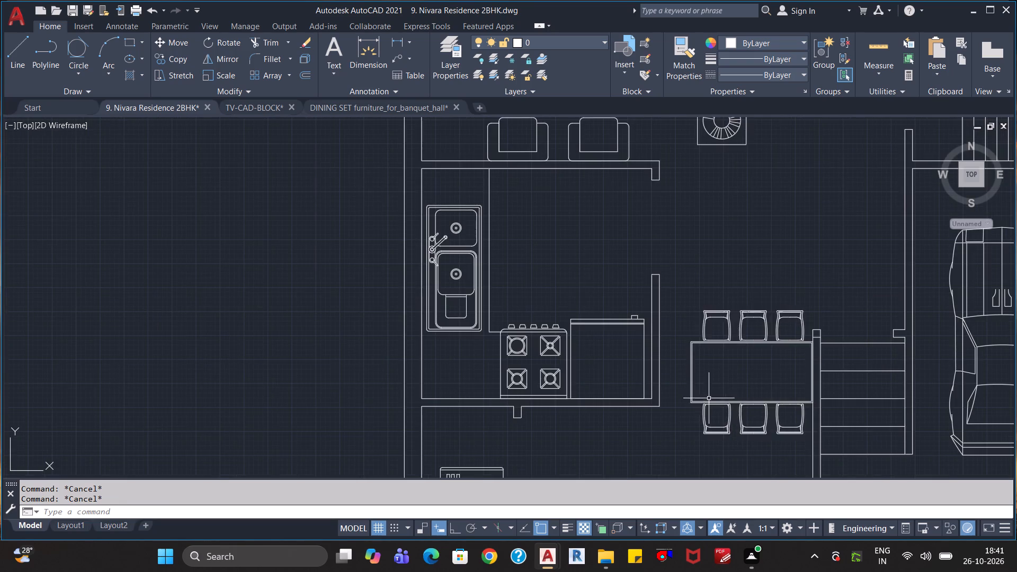
{"action": "scroll", "coordinate": [709, 401], "scroll_direction": "down", "scroll_amount": 1}
{"action": "middle_click_drag", "start_coordinate": [691, 420], "coordinate": [678, 361]}
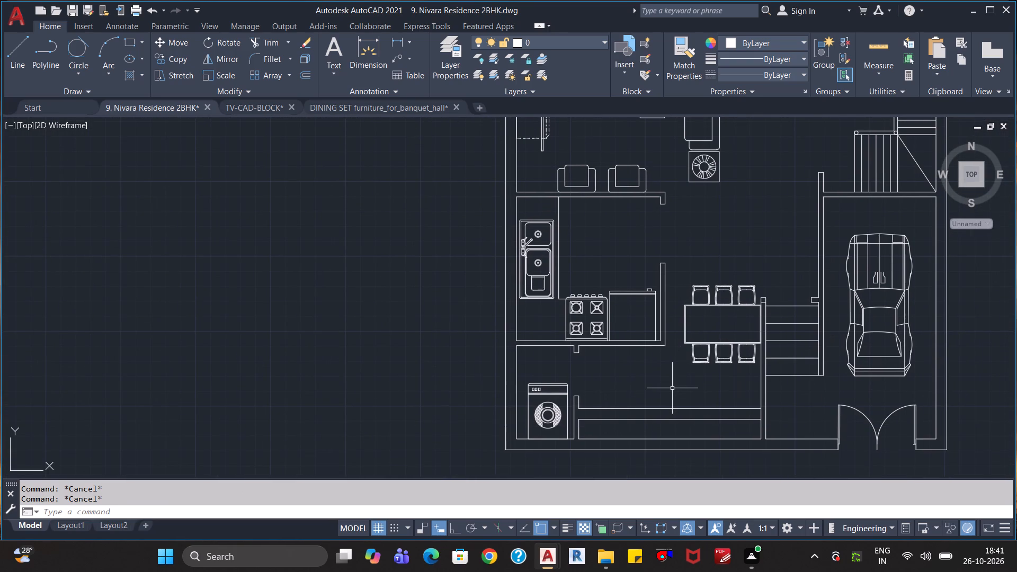
{"action": "scroll", "coordinate": [671, 383], "scroll_direction": "down", "scroll_amount": 1}
{"action": "scroll", "coordinate": [671, 381], "scroll_direction": "up", "scroll_amount": 1}
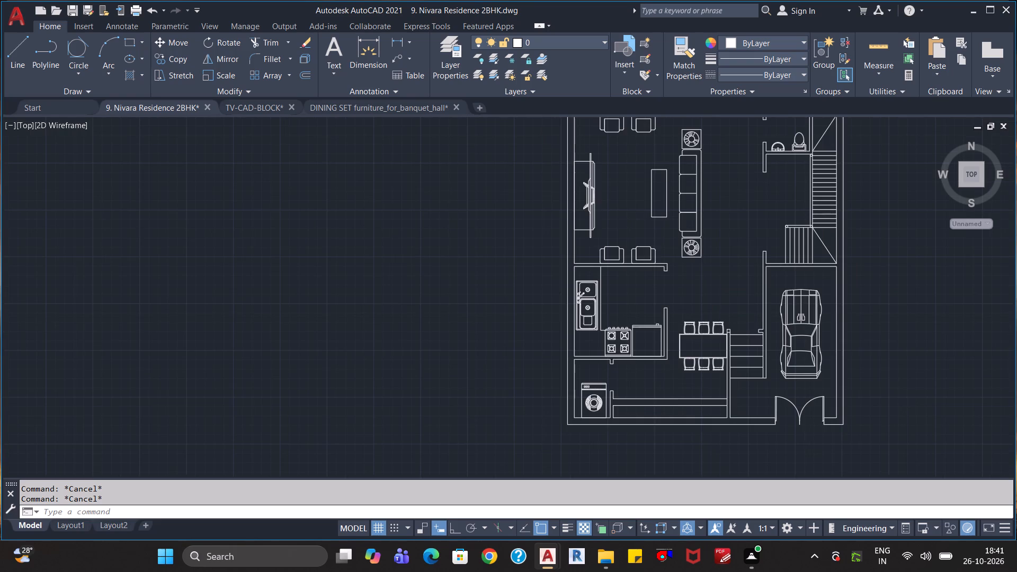
{"action": "scroll", "coordinate": [671, 381], "scroll_direction": "down", "scroll_amount": 2}
{"action": "scroll", "coordinate": [703, 324], "scroll_direction": "up", "scroll_amount": 1}
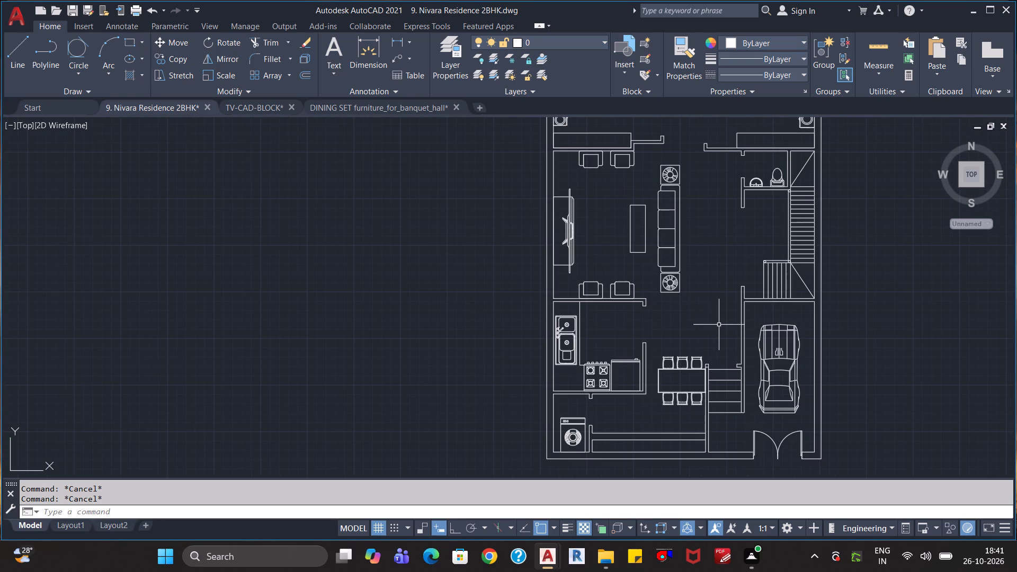
Quick-measure the clearances at the top of the entrance steps, in the passage beside the sofa and between the bedrooms.
{"action": "scroll", "coordinate": [732, 354], "scroll_direction": "up", "scroll_amount": 2}
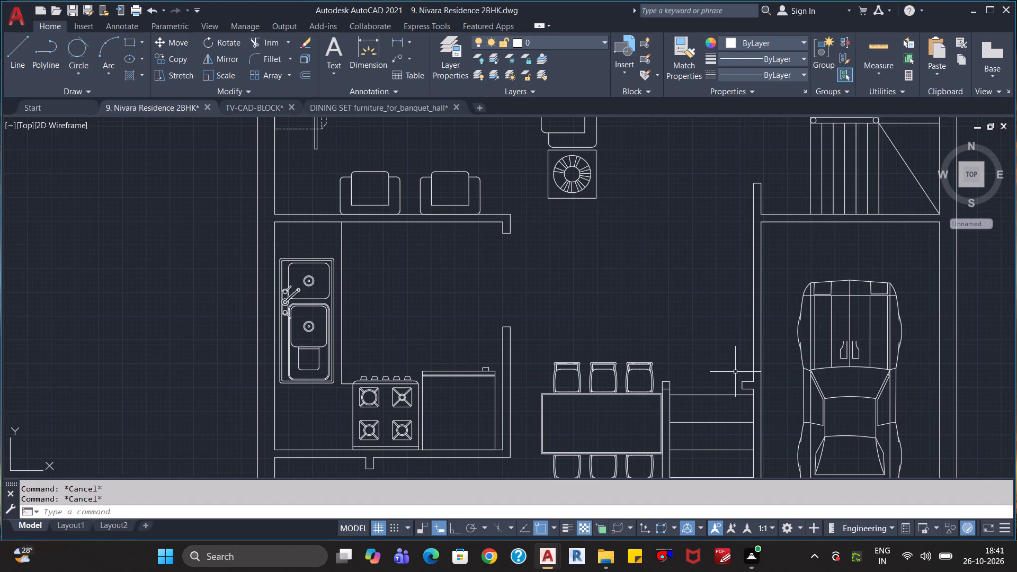
{"action": "scroll", "coordinate": [736, 378], "scroll_direction": "up", "scroll_amount": 2}
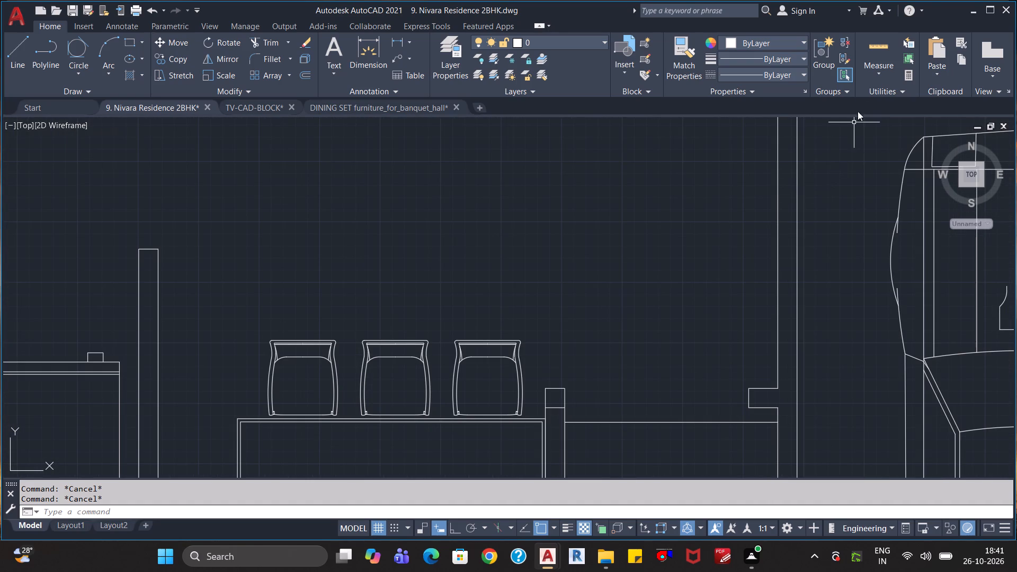
{"action": "left_click", "coordinate": [871, 54]}
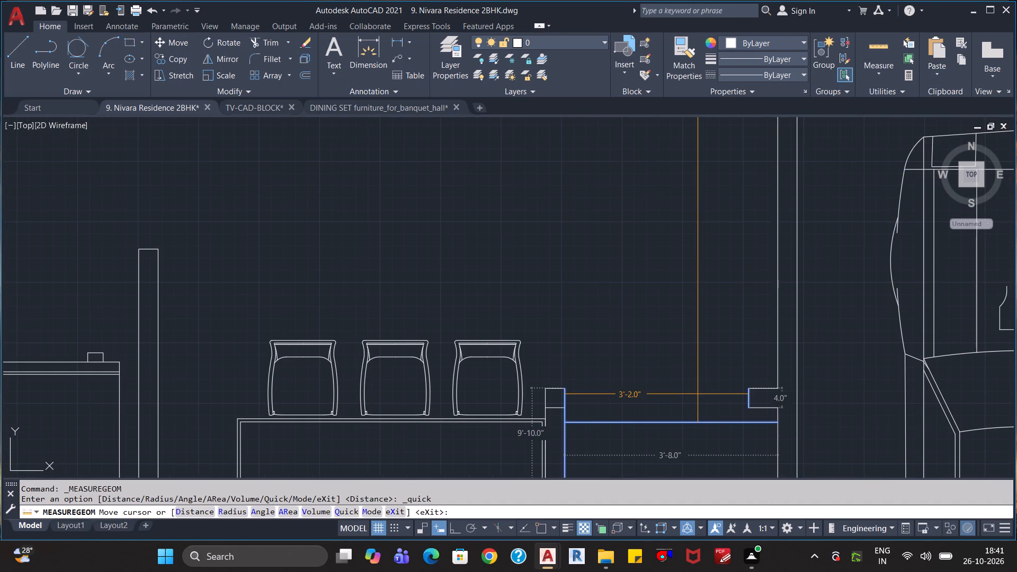
{"action": "scroll", "coordinate": [698, 397], "scroll_direction": "down", "scroll_amount": 2}
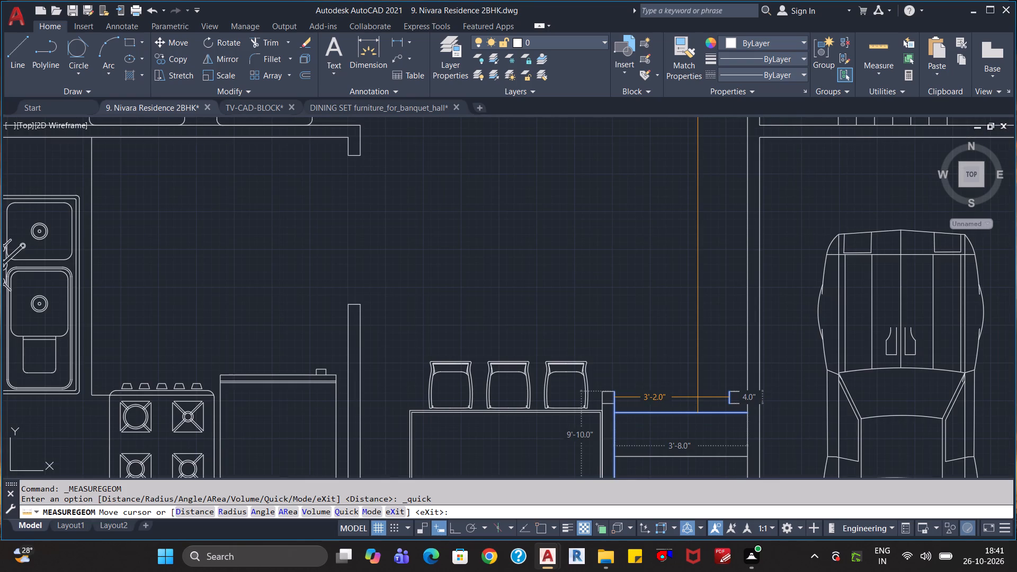
{"action": "scroll", "coordinate": [698, 397], "scroll_direction": "down", "scroll_amount": 1}
{"action": "middle_click_drag", "start_coordinate": [693, 303], "coordinate": [693, 418]}
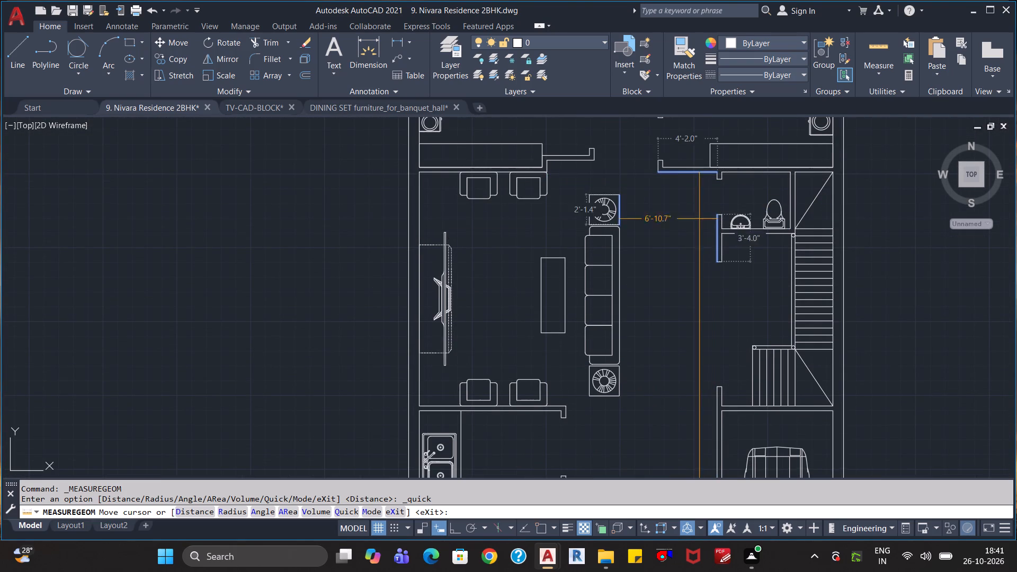
{"action": "middle_click_drag", "start_coordinate": [694, 230], "coordinate": [660, 380]}
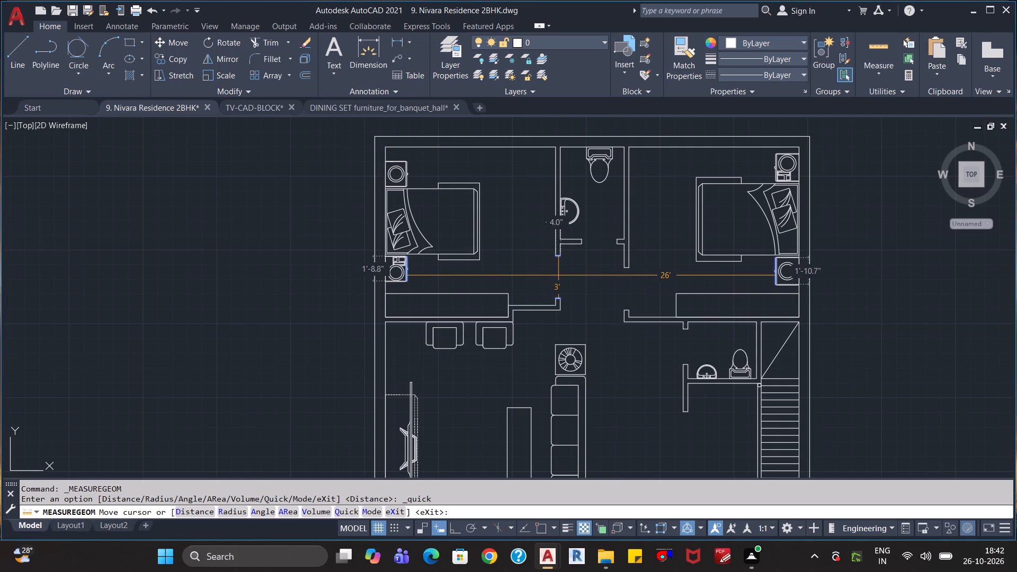
{"action": "scroll", "coordinate": [595, 296], "scroll_direction": "down", "scroll_amount": 1}
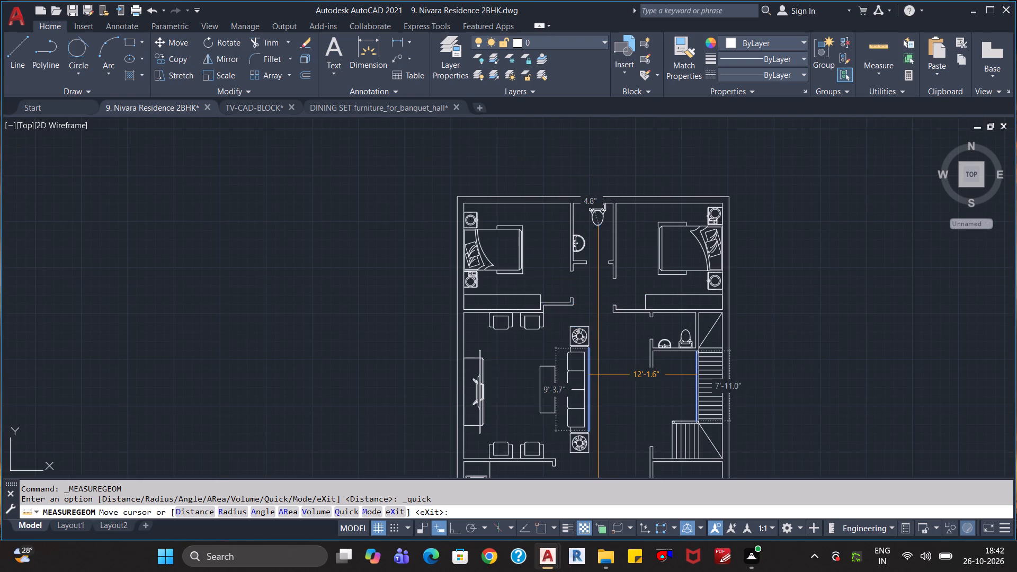
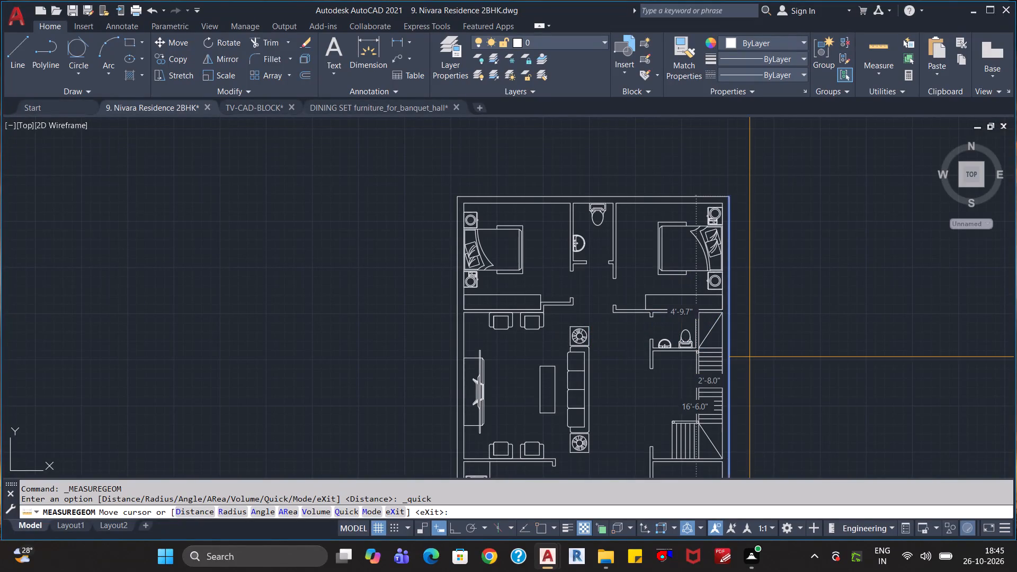
Check the overall floor plan with quick measuring, from the bedrooms down to the entrance gate, and end the measurement.
{"action": "scroll", "coordinate": [753, 355], "scroll_direction": "down", "scroll_amount": 1}
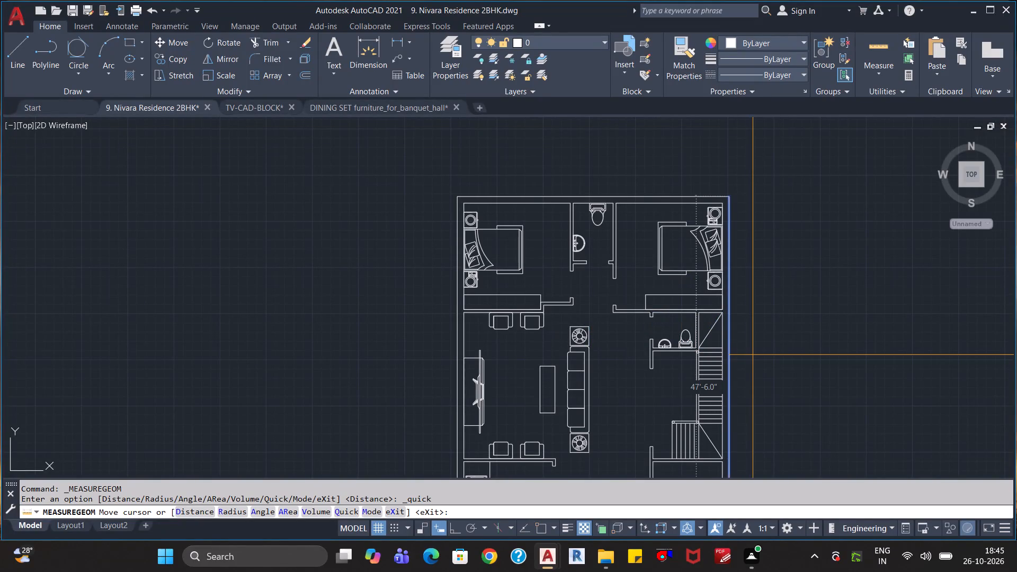
{"action": "middle_click_drag", "start_coordinate": [774, 358], "coordinate": [739, 312]}
{"action": "middle_click_drag", "start_coordinate": [755, 356], "coordinate": [754, 348]}
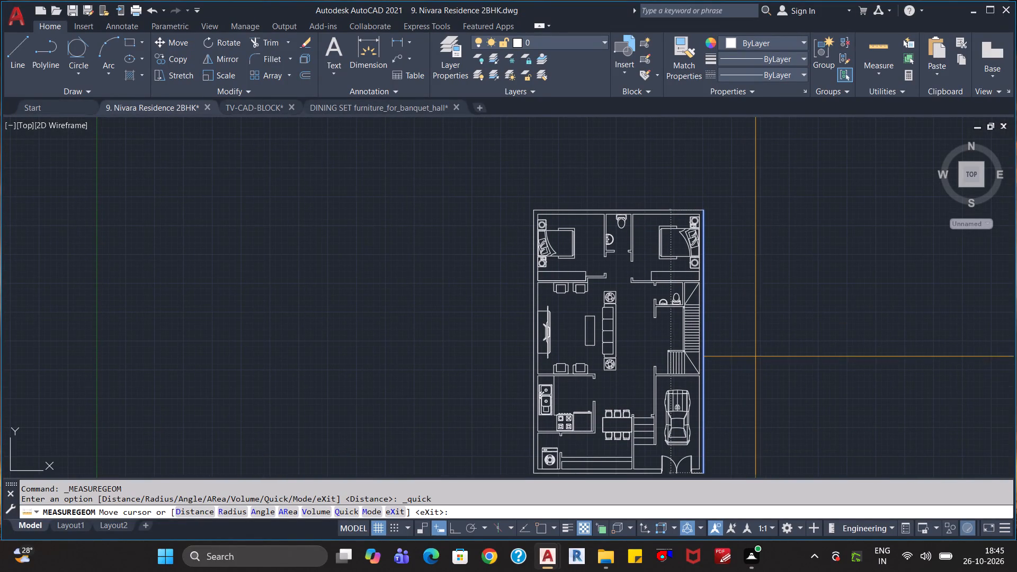
{"action": "middle_click_drag", "start_coordinate": [754, 348], "coordinate": [742, 312]}
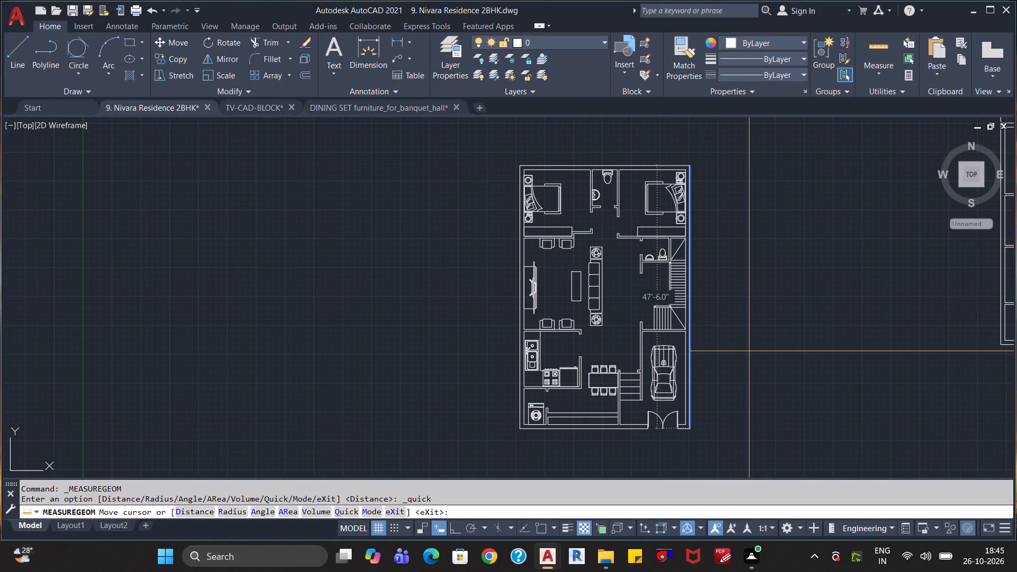
{"action": "key", "text": "Escape"}
{"action": "key", "text": "Escape"}
Examine the overall furniture layout of the 2BHK plan alongside the separate dimensioned wall plan to its east.
{"action": "scroll", "coordinate": [742, 356], "scroll_direction": "down", "scroll_amount": 1}
{"action": "middle_click_drag", "start_coordinate": [790, 350], "coordinate": [570, 468]}
{"action": "middle_click_drag", "start_coordinate": [560, 426], "coordinate": [604, 297]}
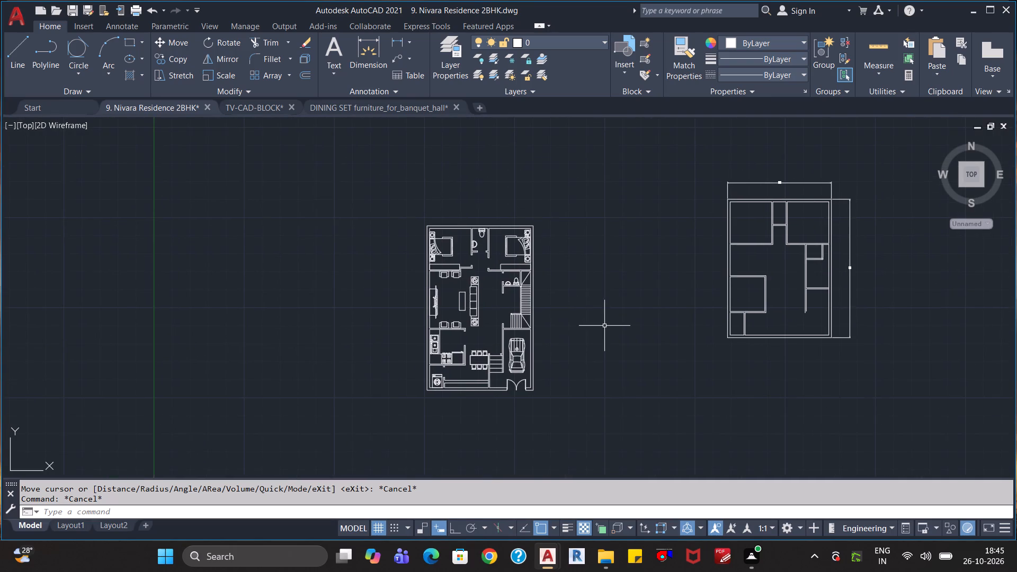
{"action": "scroll", "coordinate": [604, 327], "scroll_direction": "up", "scroll_amount": 1}
{"action": "scroll", "coordinate": [552, 351], "scroll_direction": "up", "scroll_amount": 1}
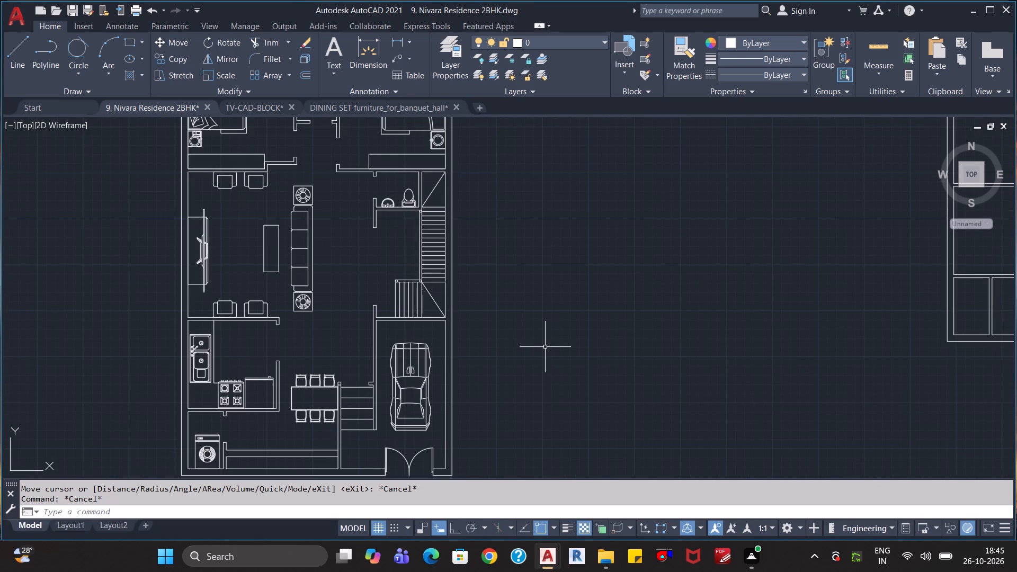
{"action": "scroll", "coordinate": [545, 347], "scroll_direction": "down", "scroll_amount": 1}
{"action": "middle_click_drag", "start_coordinate": [528, 349], "coordinate": [618, 377]}
{"action": "scroll", "coordinate": [622, 364], "scroll_direction": "up", "scroll_amount": 1}
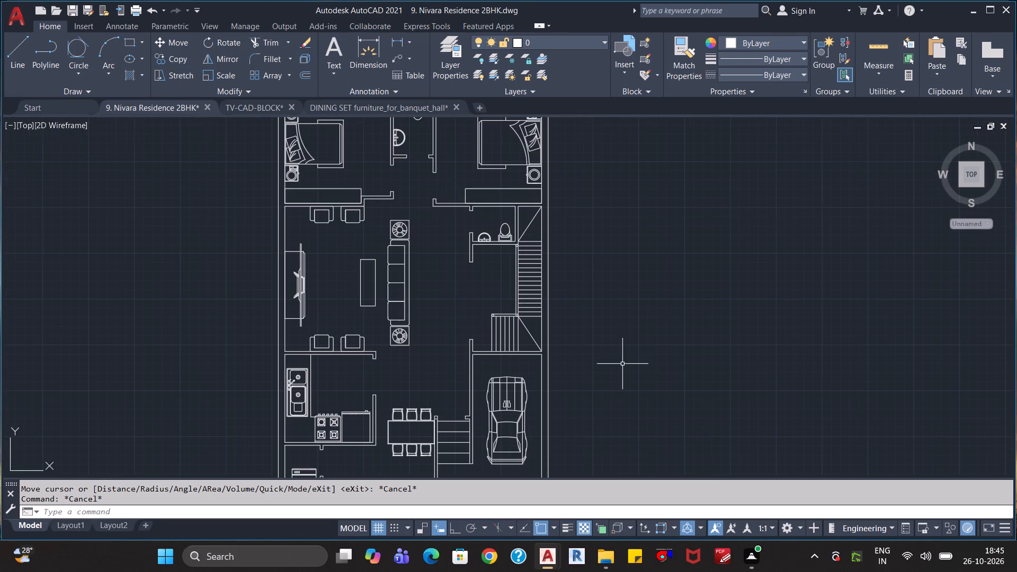
{"action": "scroll", "coordinate": [620, 346], "scroll_direction": "down", "scroll_amount": 1}
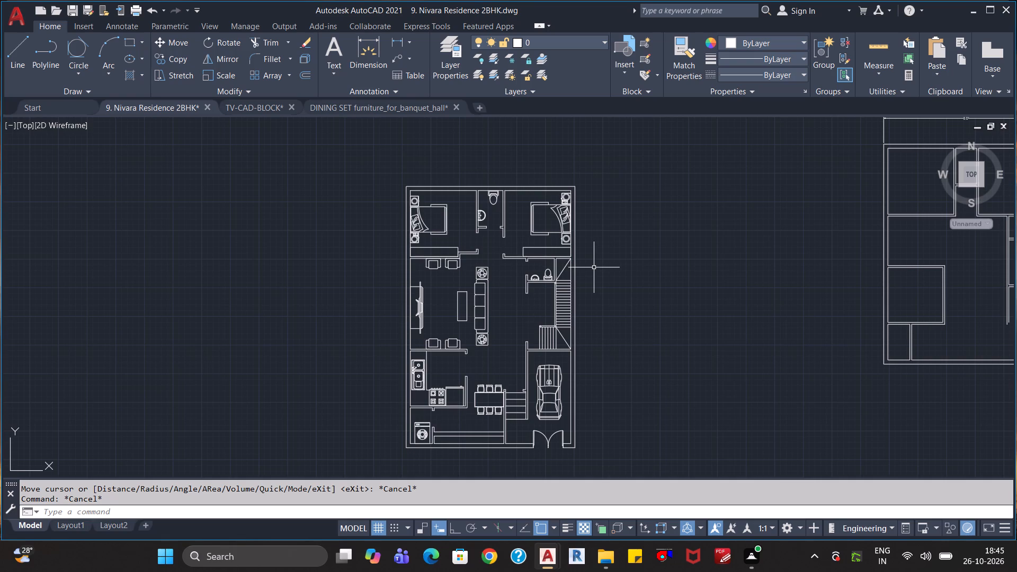
{"action": "scroll", "coordinate": [605, 272], "scroll_direction": "up", "scroll_amount": 1}
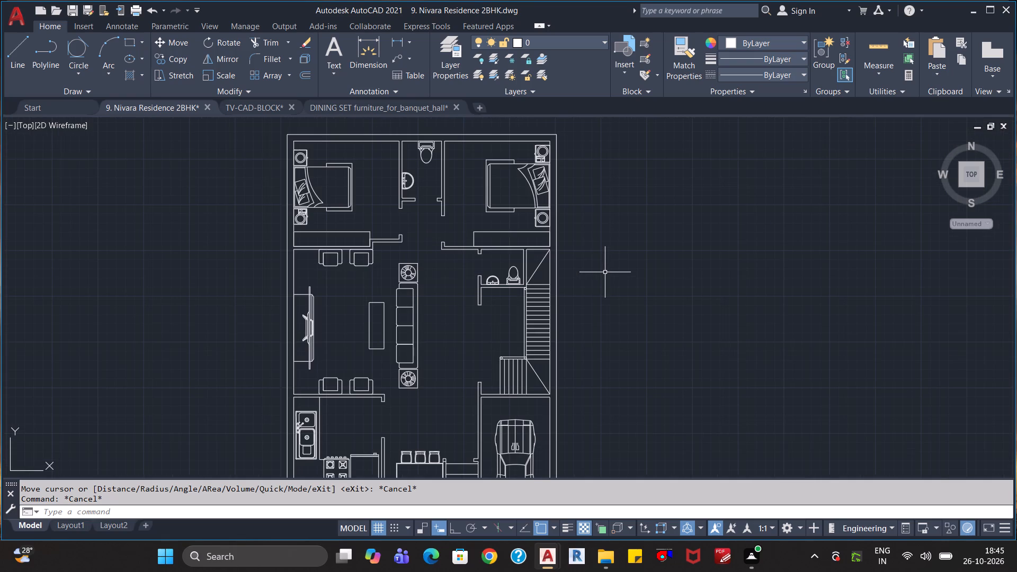
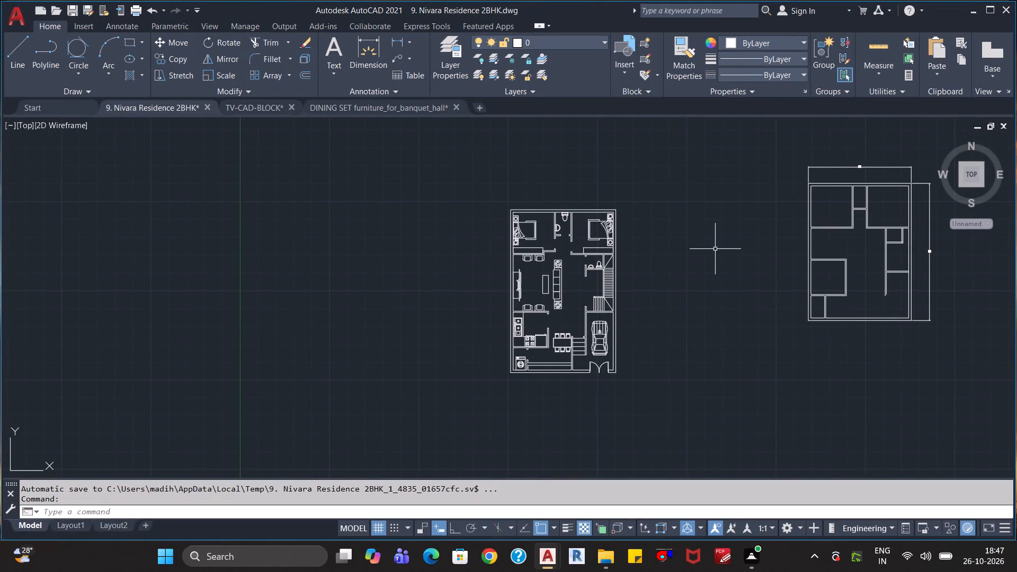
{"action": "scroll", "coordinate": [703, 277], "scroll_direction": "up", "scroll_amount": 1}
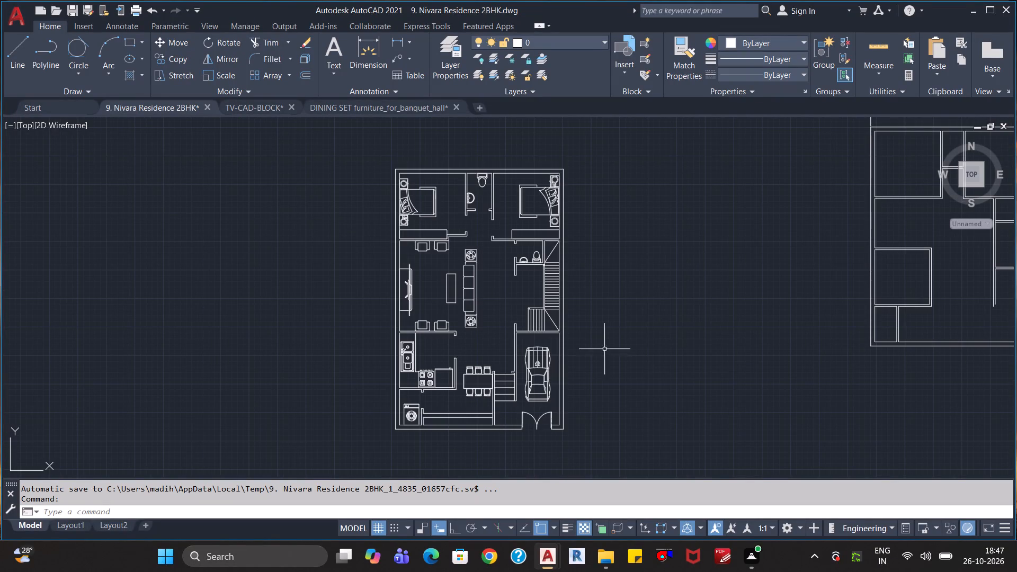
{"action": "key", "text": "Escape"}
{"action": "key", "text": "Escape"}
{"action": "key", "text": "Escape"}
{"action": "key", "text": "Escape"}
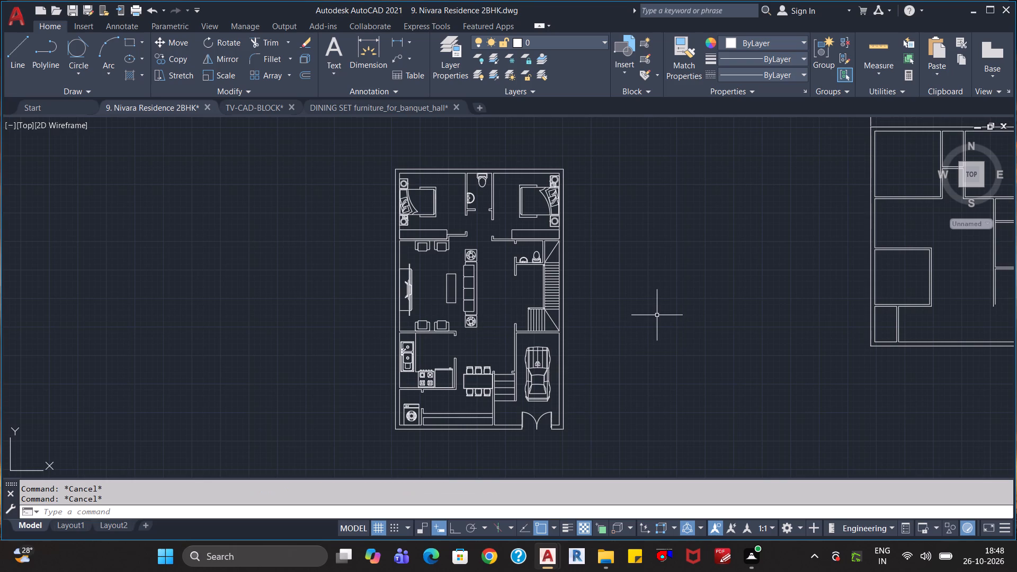
Cut the two spare wall plans, including the dimensioned one, east of the furnished plan out of the drawing.
{"action": "scroll", "coordinate": [659, 318], "scroll_direction": "down", "scroll_amount": 1}
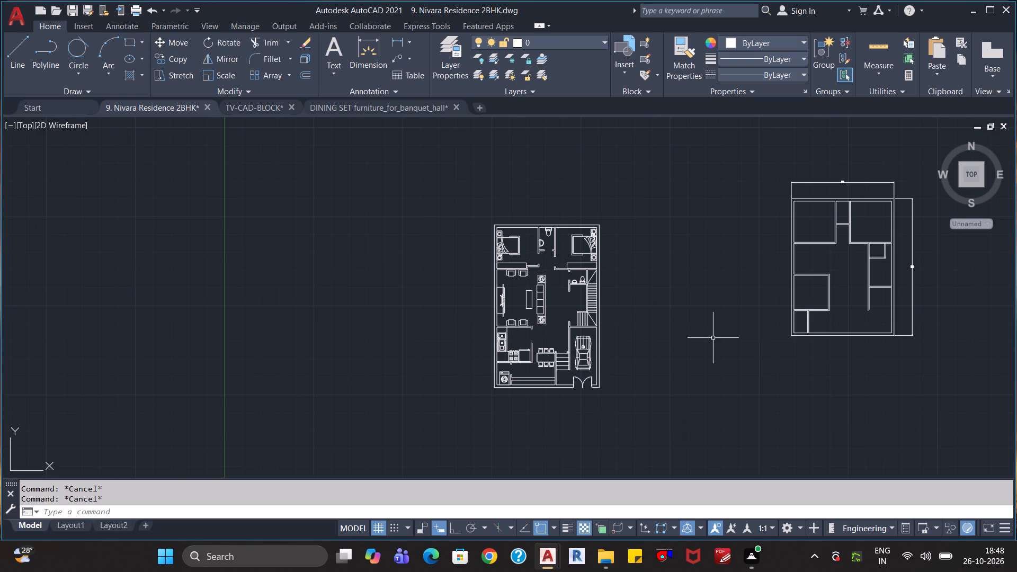
{"action": "scroll", "coordinate": [713, 338], "scroll_direction": "down", "scroll_amount": 2}
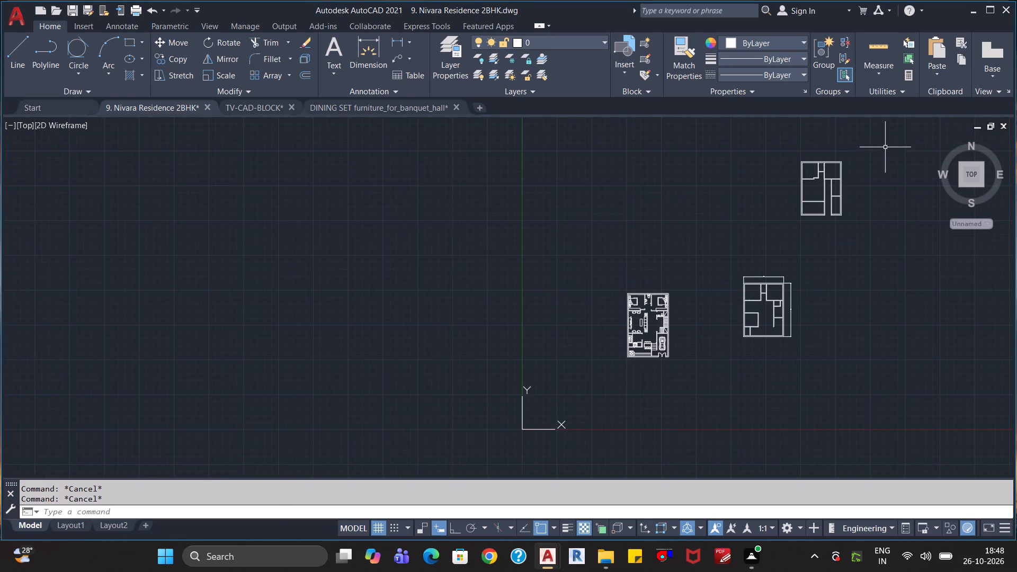
{"action": "left_click", "coordinate": [885, 147]}
{"action": "left_click", "coordinate": [720, 371]}
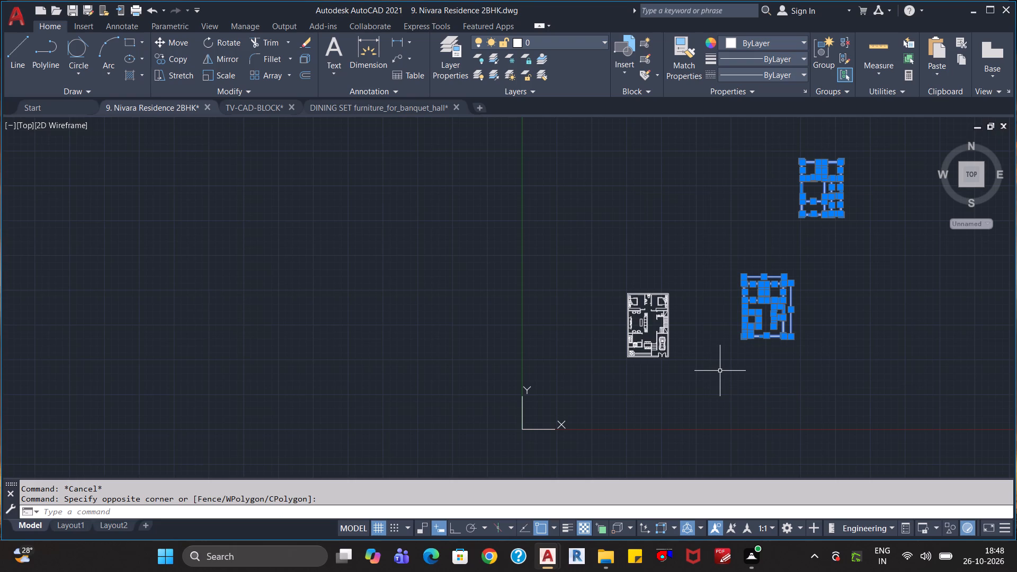
{"action": "key", "text": "ctrl+x"}
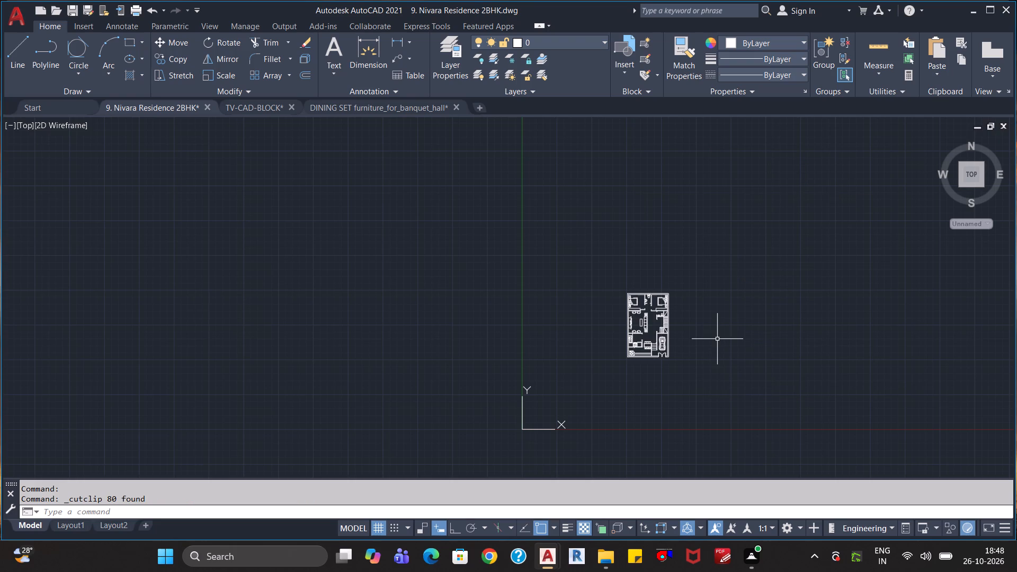
{"action": "scroll", "coordinate": [735, 329], "scroll_direction": "down", "scroll_amount": 2}
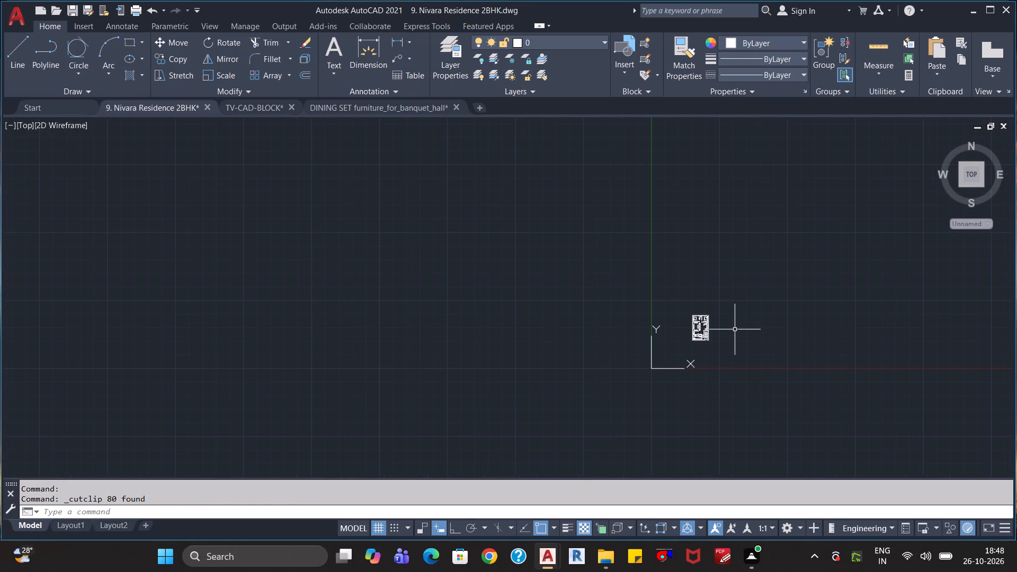
Insert a Door - Imperial block from the Architectural tool palette into the empty area east of the floor plan.
{"action": "key", "text": "ctrl+t"}
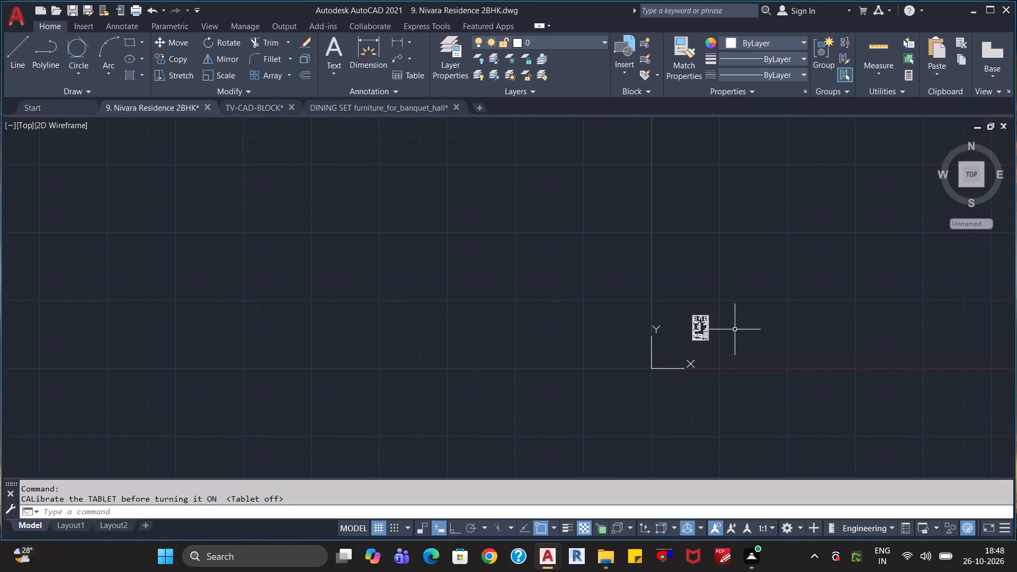
{"action": "scroll", "coordinate": [735, 329], "scroll_direction": "up", "scroll_amount": 1}
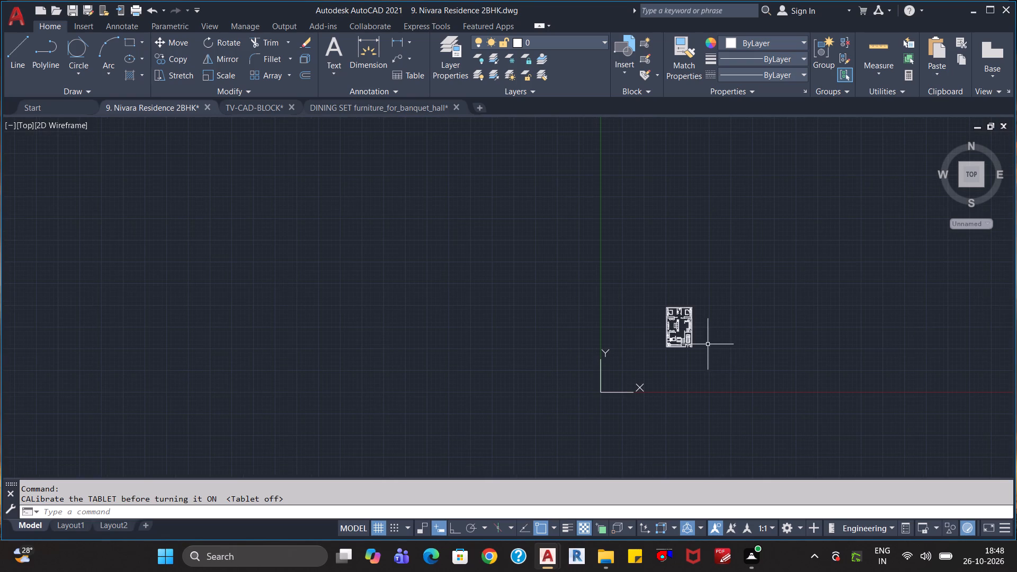
{"action": "scroll", "coordinate": [708, 342], "scroll_direction": "up", "scroll_amount": 3}
{"action": "scroll", "coordinate": [713, 324], "scroll_direction": "down", "scroll_amount": 1}
{"action": "scroll", "coordinate": [718, 322], "scroll_direction": "up", "scroll_amount": 1}
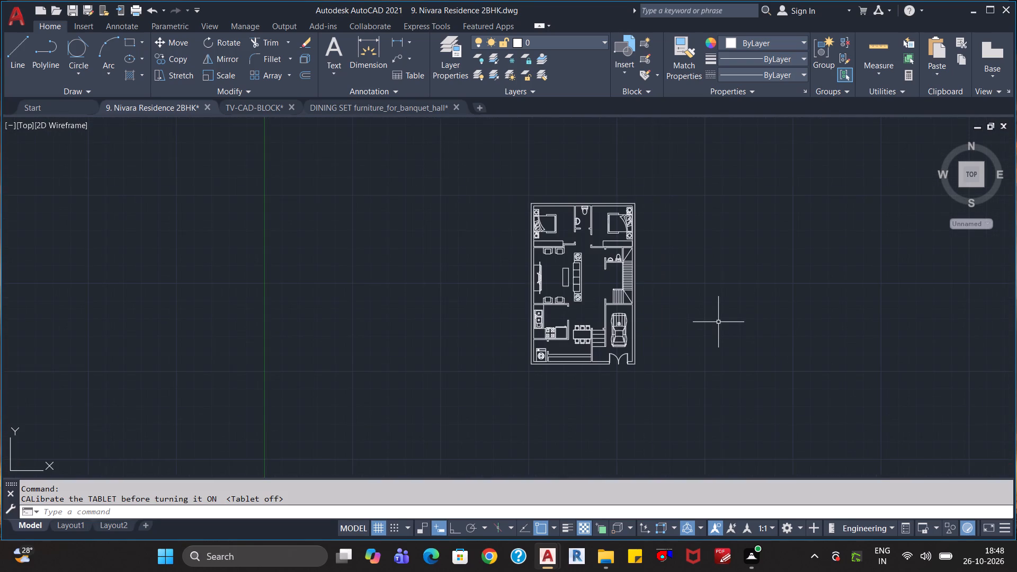
{"action": "middle_click_drag", "start_coordinate": [715, 320], "coordinate": [577, 324]}
{"action": "scroll", "coordinate": [577, 324], "scroll_direction": "up", "scroll_amount": 1}
{"action": "middle_click_drag", "start_coordinate": [570, 328], "coordinate": [583, 354]}
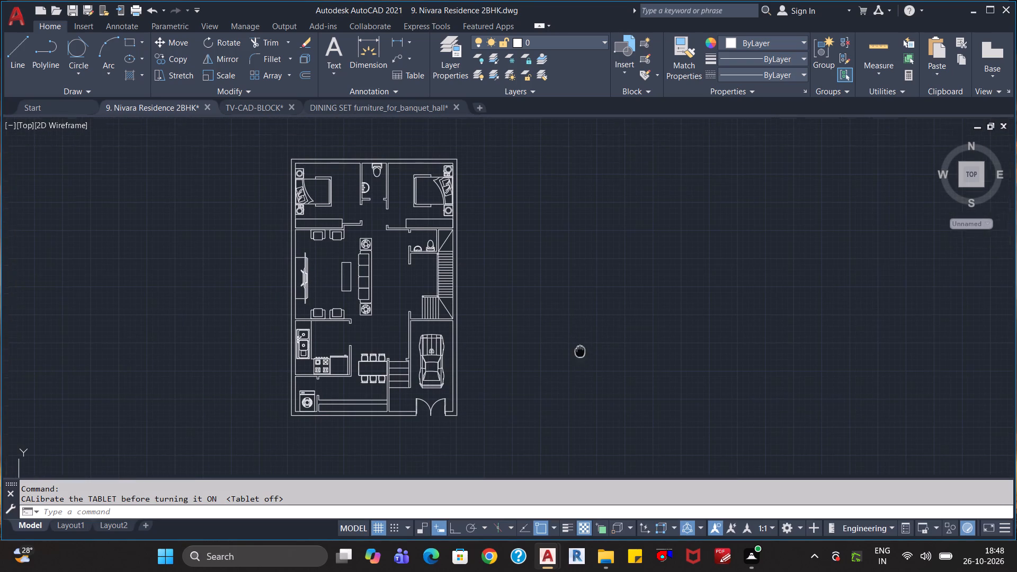
{"action": "middle_click_drag", "start_coordinate": [583, 354], "coordinate": [583, 354]}
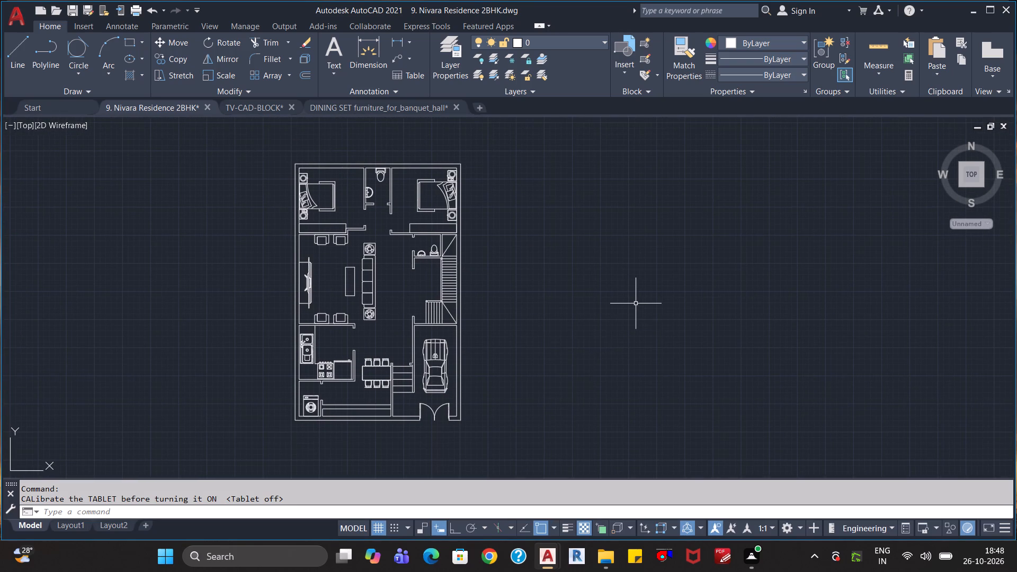
{"action": "key", "text": "ctrl+3"}
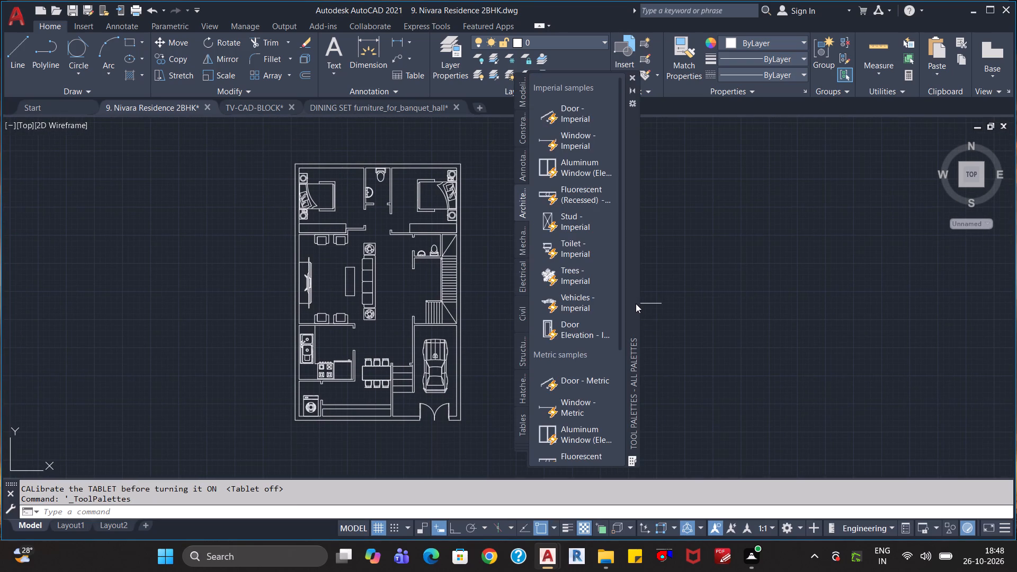
{"action": "left_click_drag", "start_coordinate": [559, 120], "coordinate": [703, 201]}
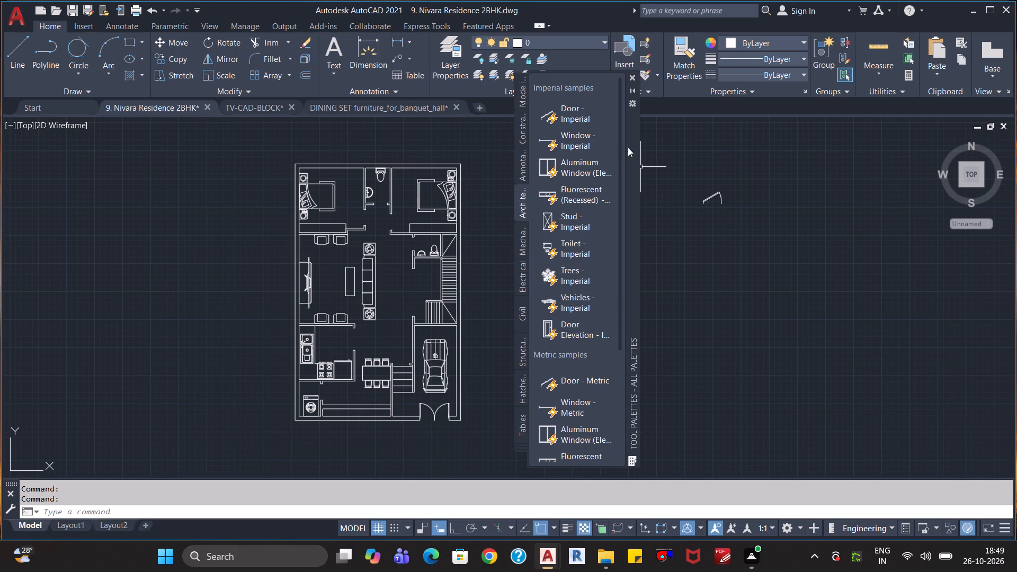
{"action": "left_click", "coordinate": [634, 76]}
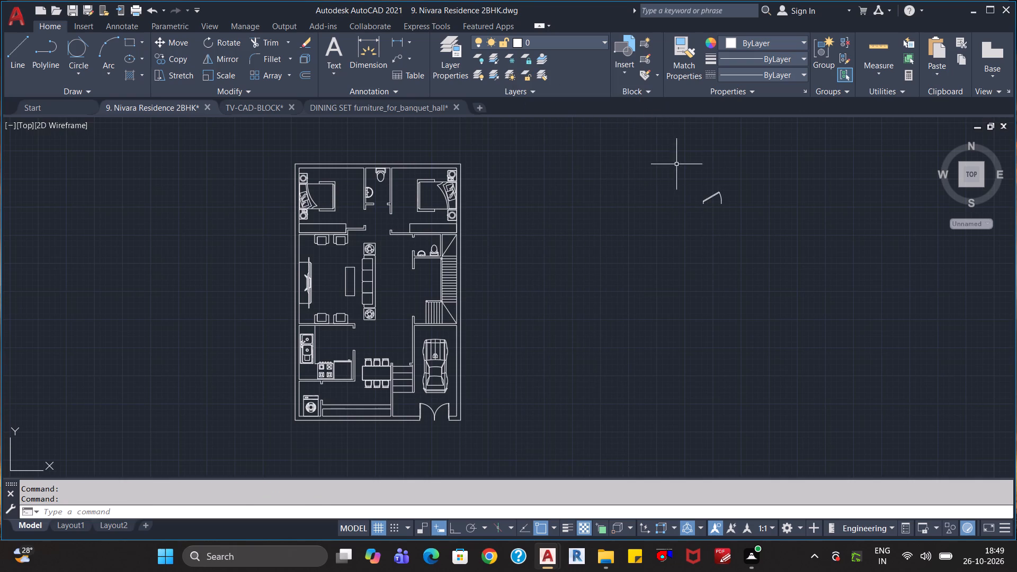
Copy the door block and paste five copies into the empty space between it and the floor plan.
{"action": "left_click", "coordinate": [754, 235]}
{"action": "left_click", "coordinate": [691, 172]}
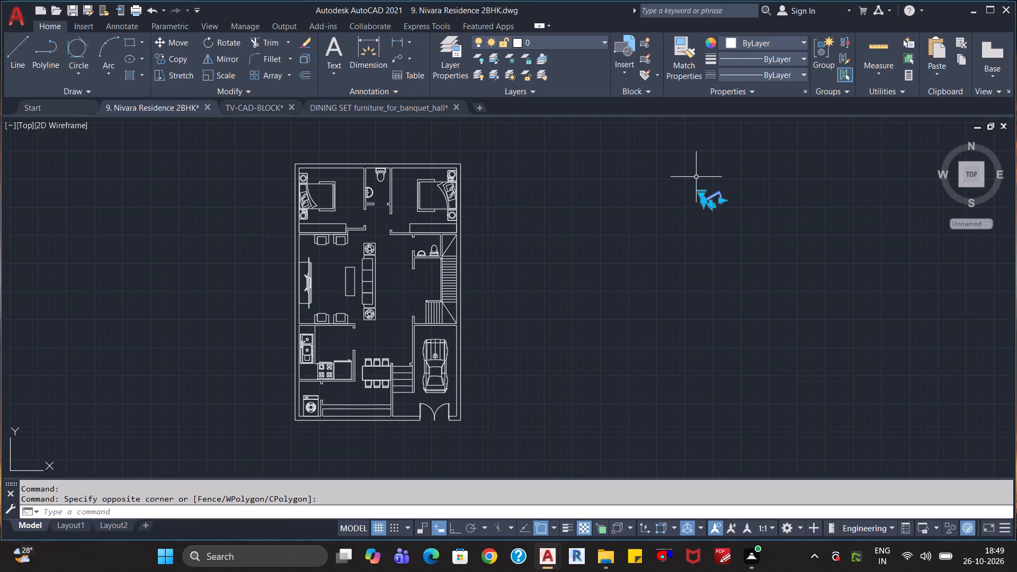
{"action": "key", "text": "ctrl+c"}
{"action": "key", "text": "ctrl+v"}
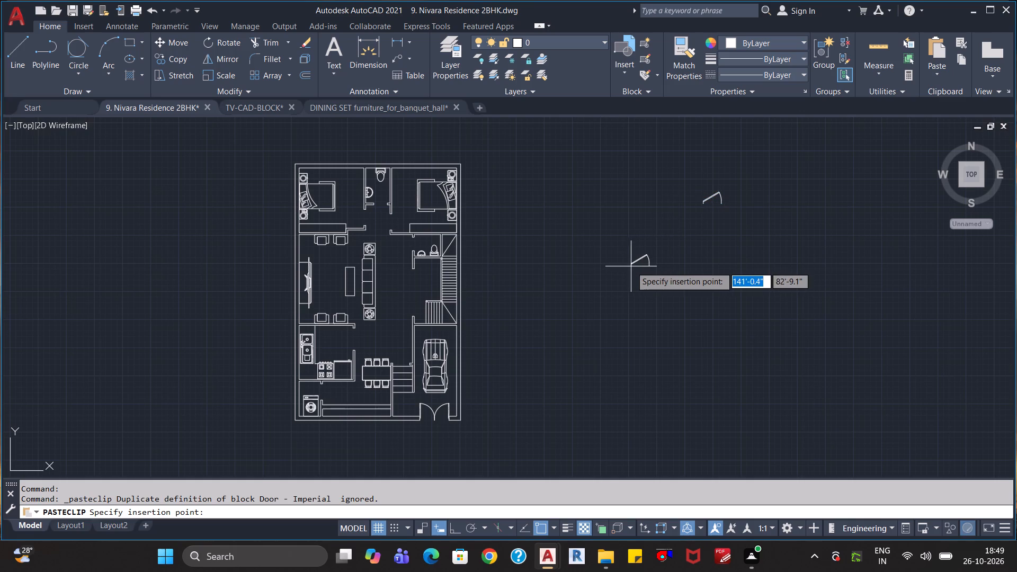
{"action": "left_click", "coordinate": [624, 267], "text": "ctrl"}
{"action": "key", "text": "ctrl+v"}
{"action": "left_click", "coordinate": [585, 233], "text": "ctrl"}
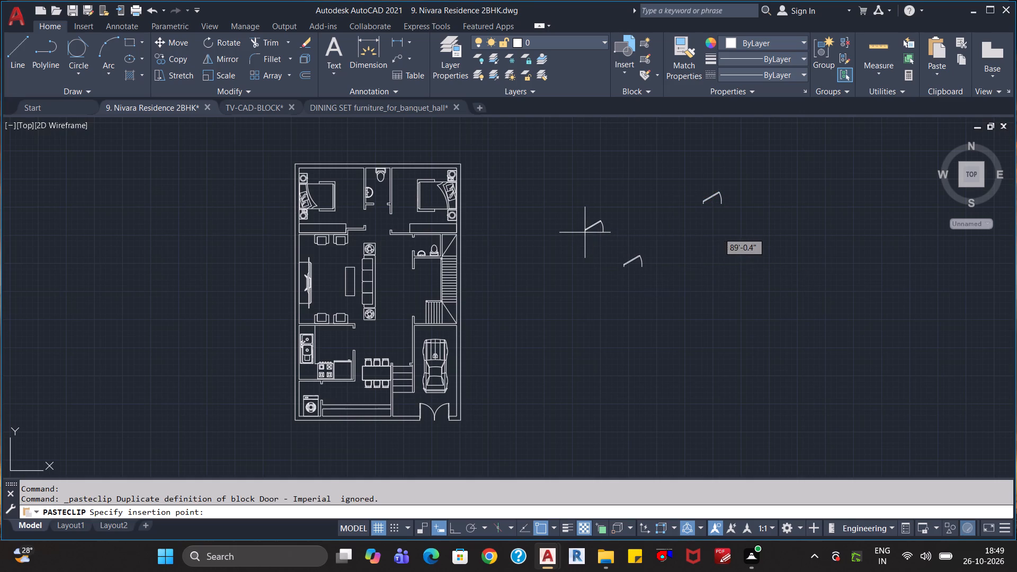
{"action": "key", "text": "ctrl+v"}
{"action": "left_click", "coordinate": [549, 262], "text": "ctrl"}
{"action": "key", "text": "ctrl+v"}
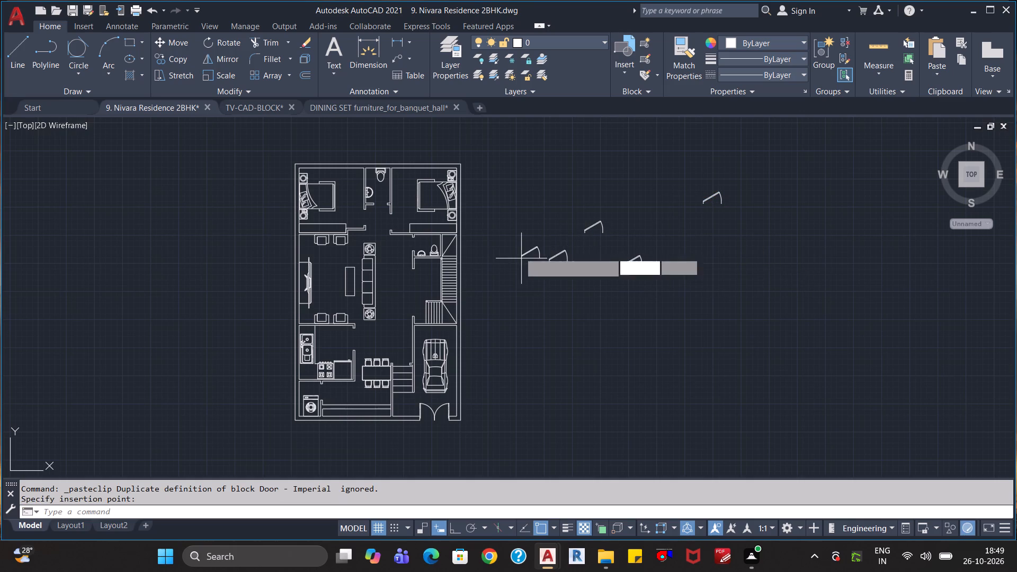
{"action": "left_click", "coordinate": [505, 222], "text": "ctrl"}
{"action": "key", "text": "ctrl+v"}
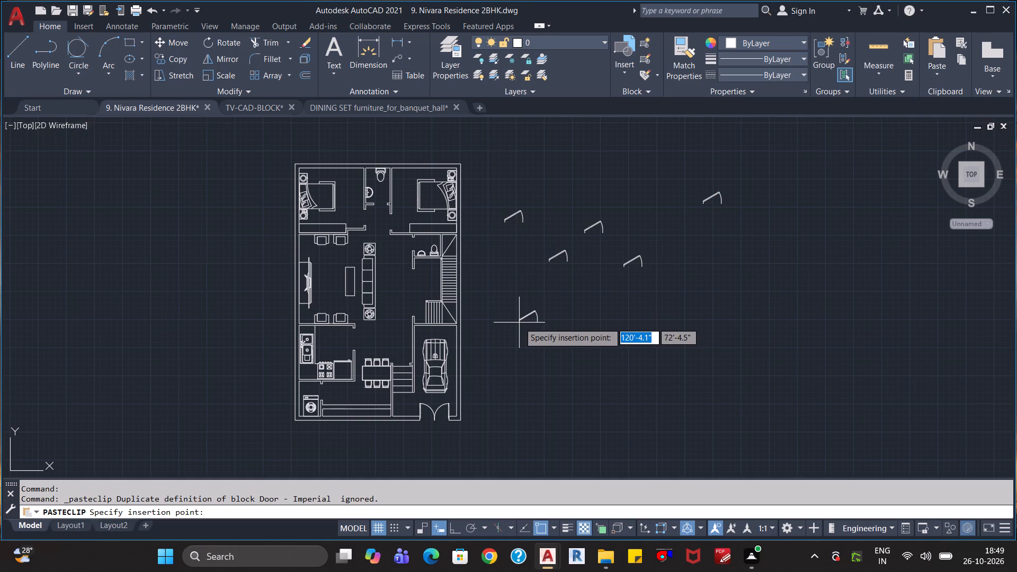
{"action": "left_click", "coordinate": [519, 323], "text": "ctrl"}
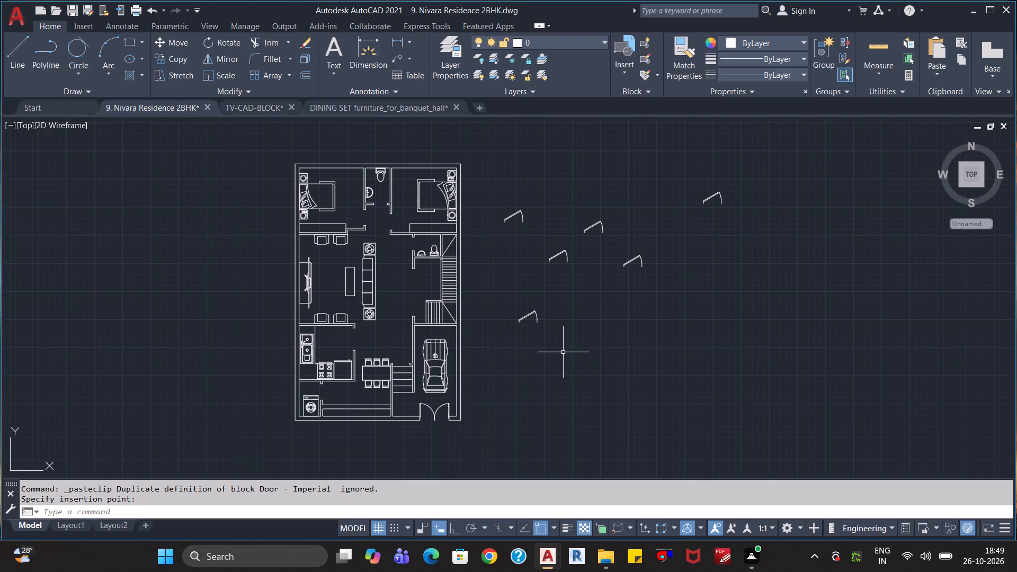
{"action": "key", "text": "Escape"}
{"action": "key", "text": "Escape"}
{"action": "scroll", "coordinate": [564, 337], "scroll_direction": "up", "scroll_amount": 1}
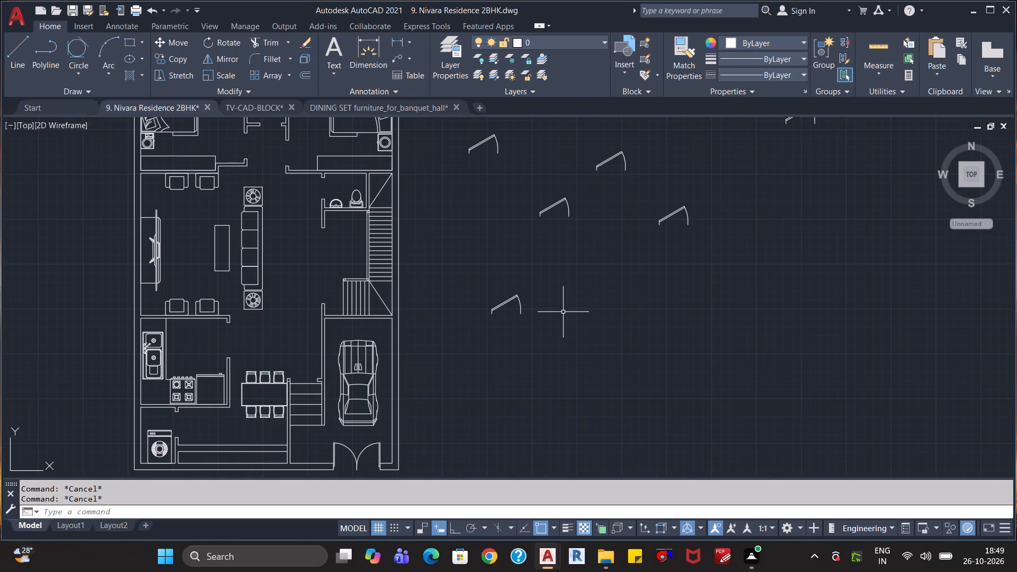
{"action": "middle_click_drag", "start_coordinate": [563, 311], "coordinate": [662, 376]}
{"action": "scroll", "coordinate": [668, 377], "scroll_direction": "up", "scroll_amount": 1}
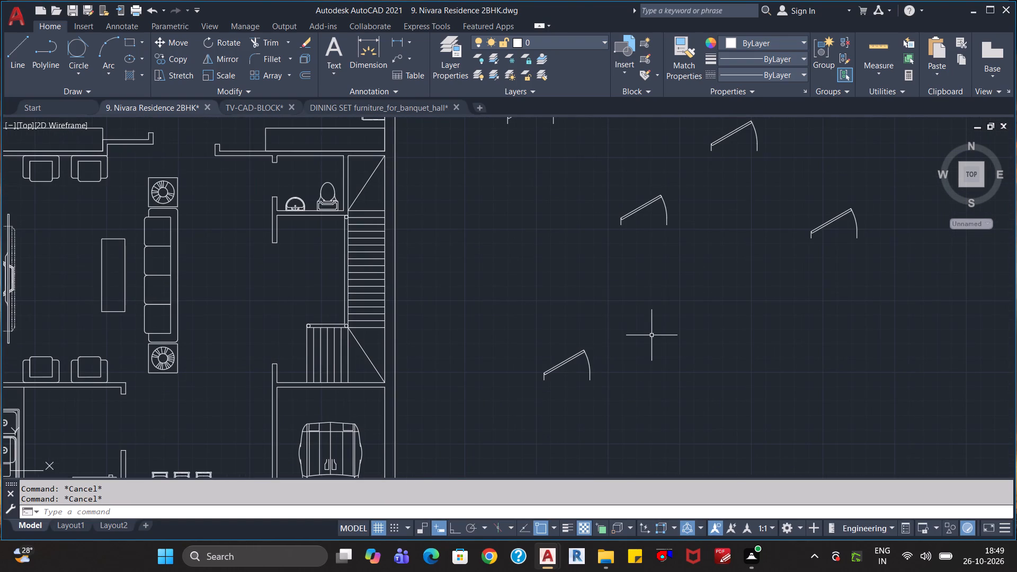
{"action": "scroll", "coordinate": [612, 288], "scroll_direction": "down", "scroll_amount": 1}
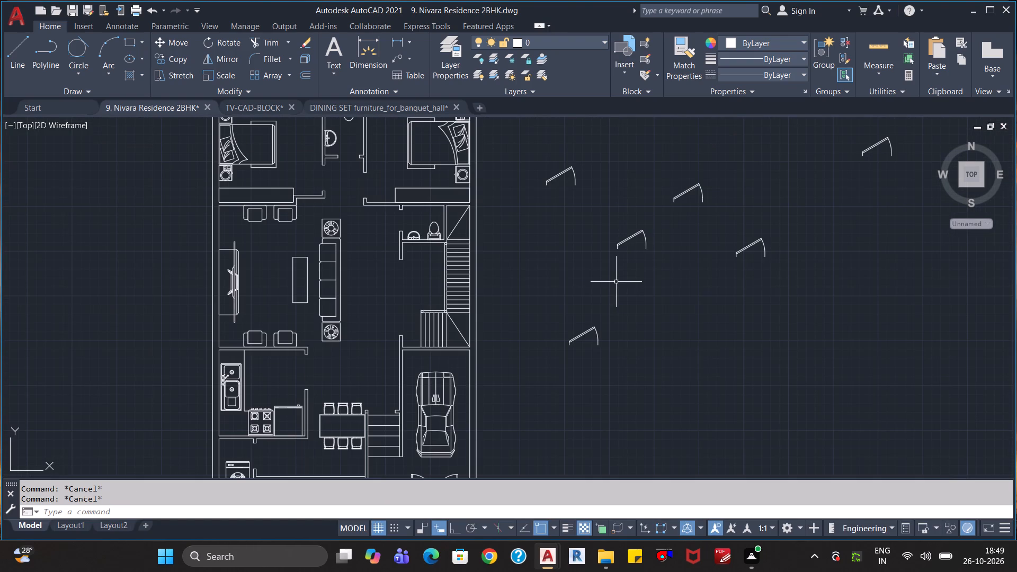
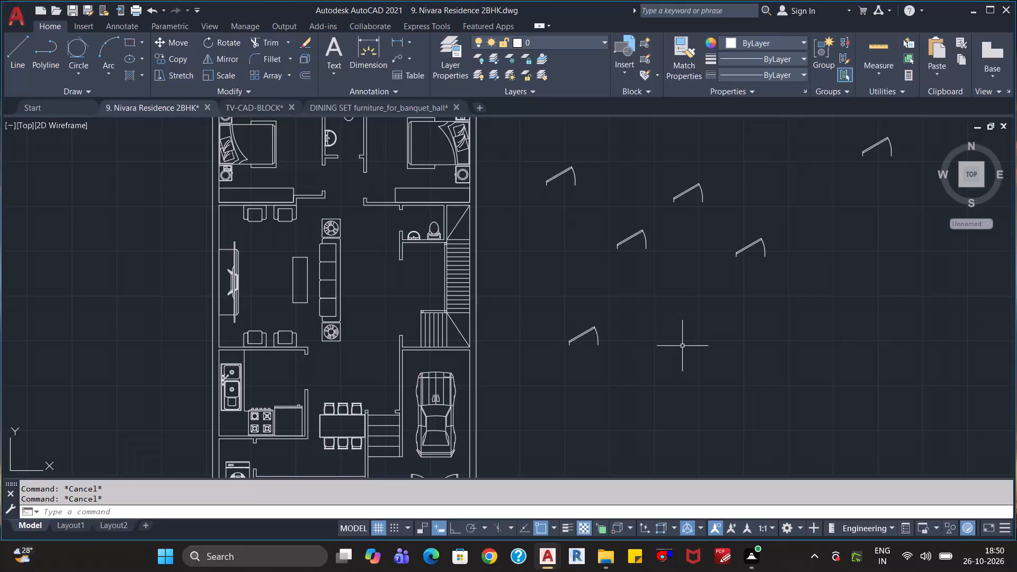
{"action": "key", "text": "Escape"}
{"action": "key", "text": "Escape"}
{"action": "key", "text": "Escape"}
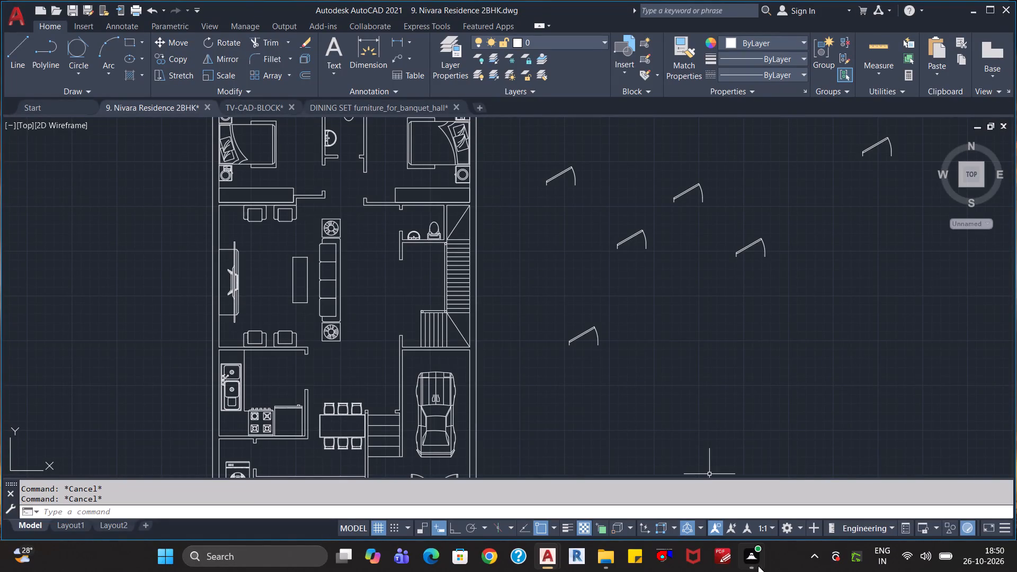
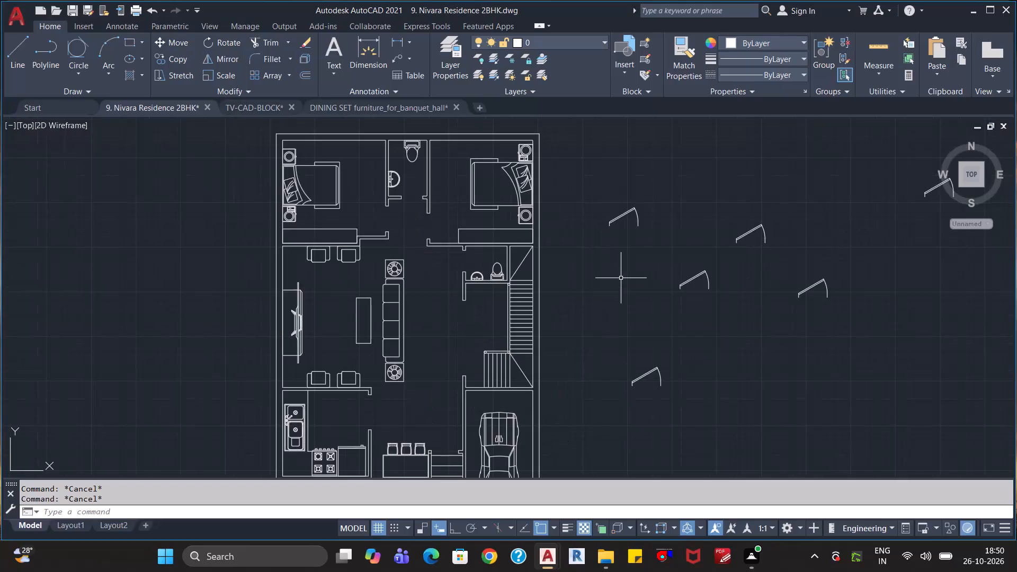
Rotate the loose door block nearest the upper-right bedroom by 90° about its hinge end, with Ortho on.
{"action": "scroll", "coordinate": [621, 278], "scroll_direction": "up", "scroll_amount": 1}
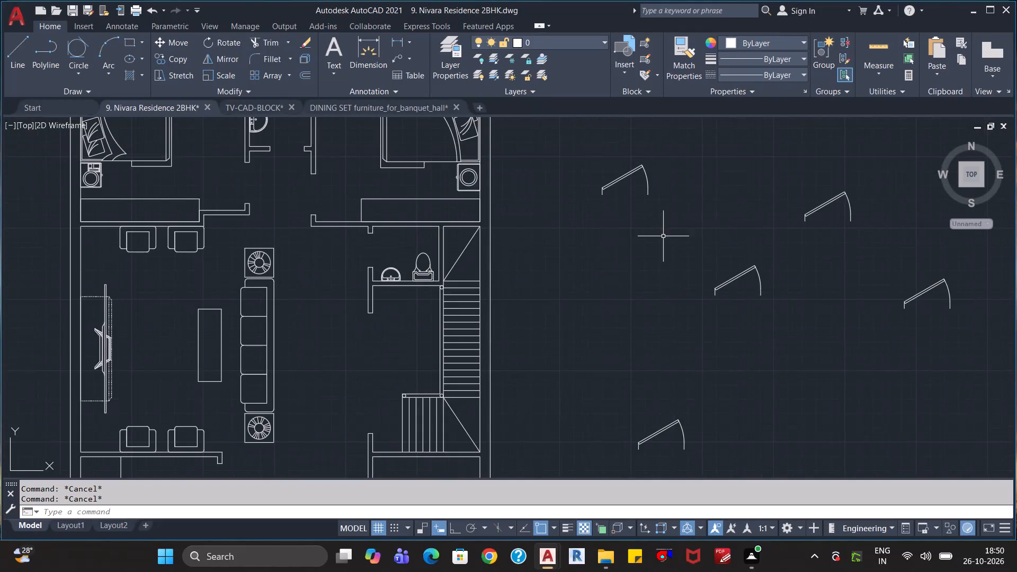
{"action": "left_click", "coordinate": [684, 228]}
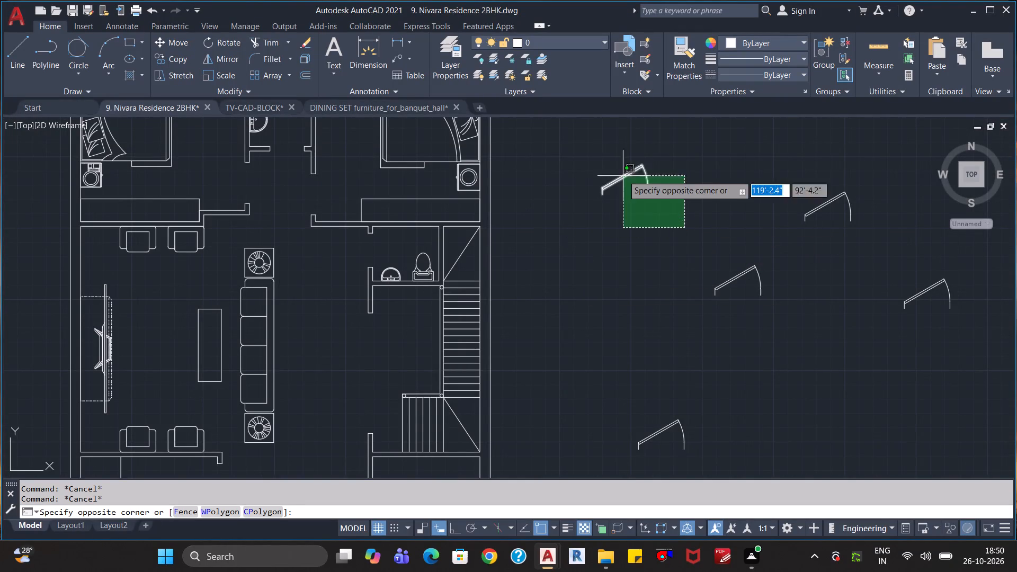
{"action": "left_click", "coordinate": [595, 139]}
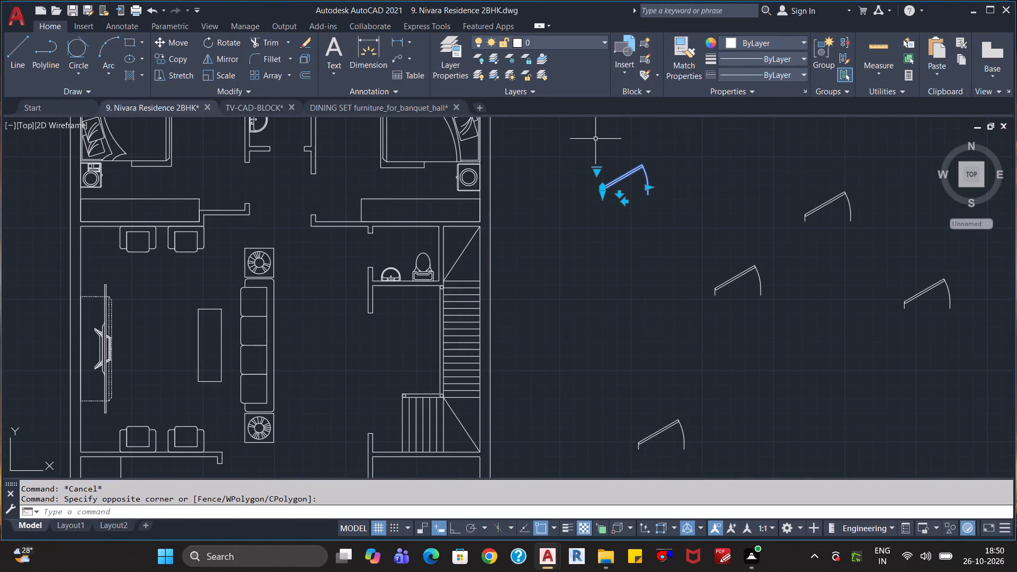
{"action": "key", "text": "F8"}
{"action": "type", "text": "ro"}
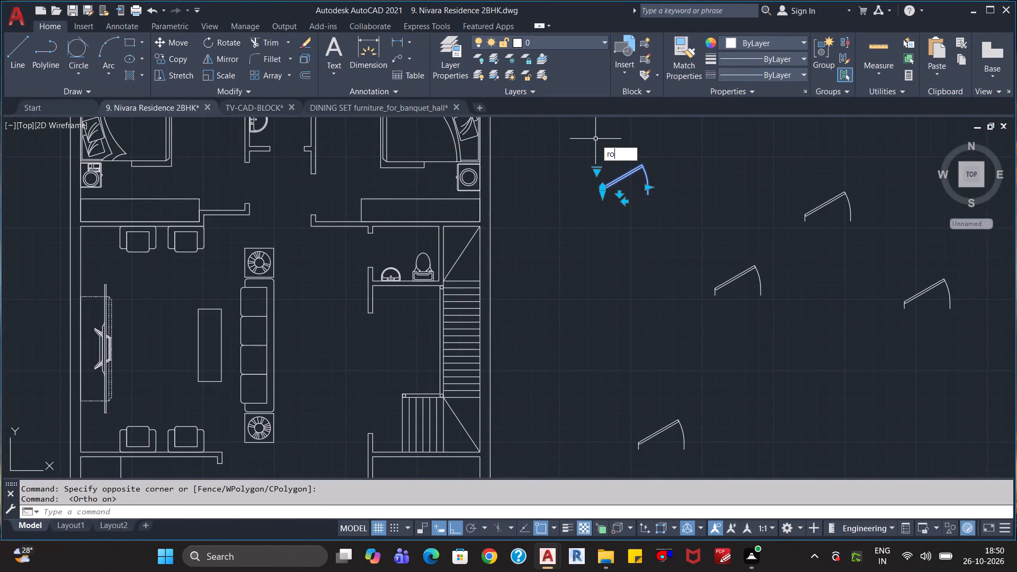
{"action": "key", "text": "Return"}
{"action": "left_click", "coordinate": [606, 184]}
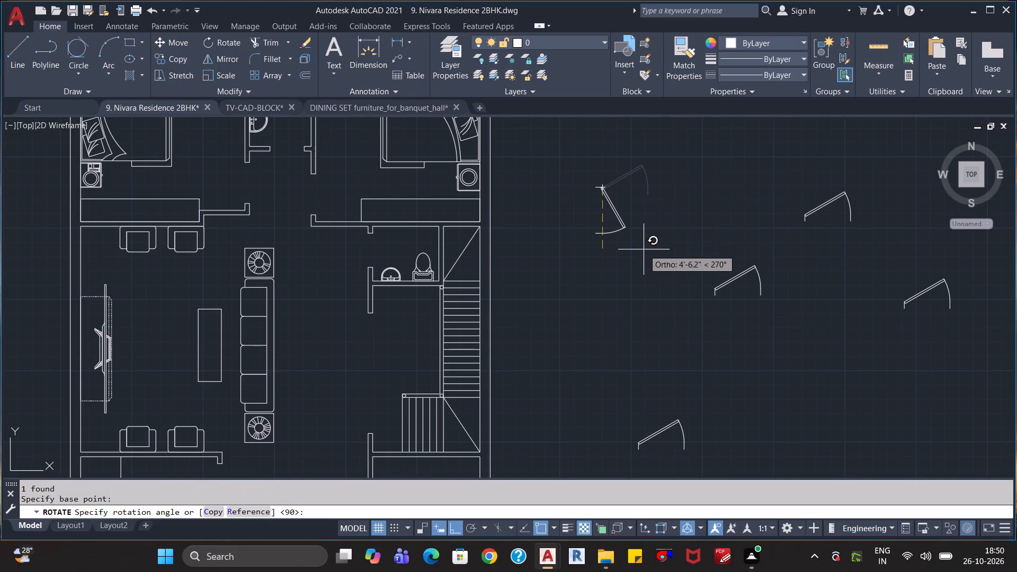
{"action": "left_click", "coordinate": [579, 147]}
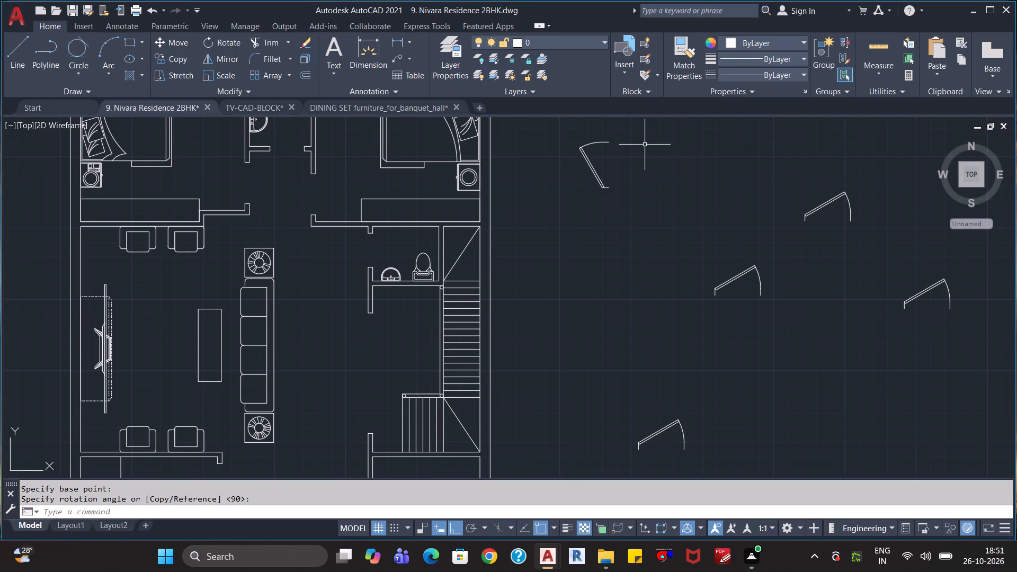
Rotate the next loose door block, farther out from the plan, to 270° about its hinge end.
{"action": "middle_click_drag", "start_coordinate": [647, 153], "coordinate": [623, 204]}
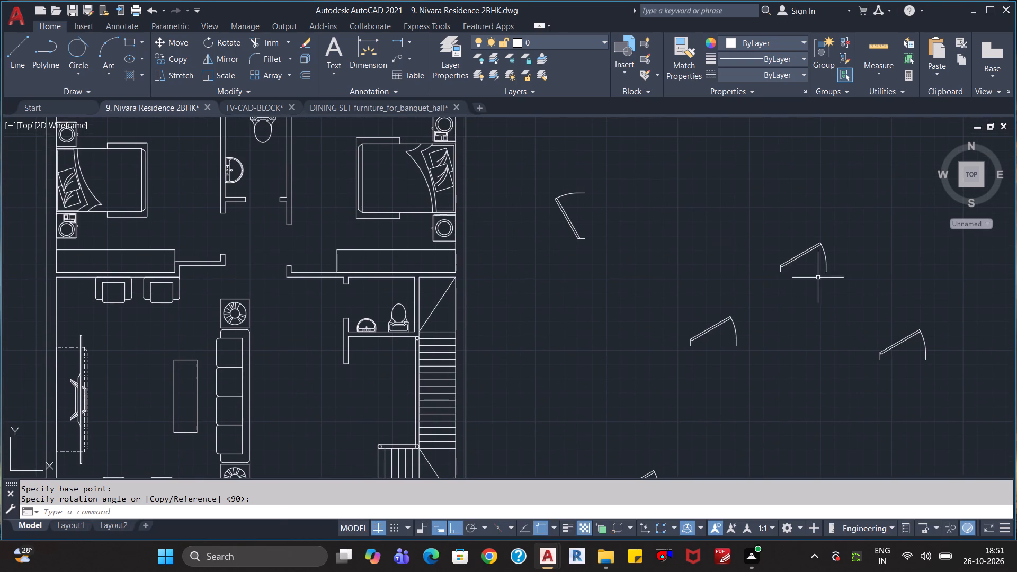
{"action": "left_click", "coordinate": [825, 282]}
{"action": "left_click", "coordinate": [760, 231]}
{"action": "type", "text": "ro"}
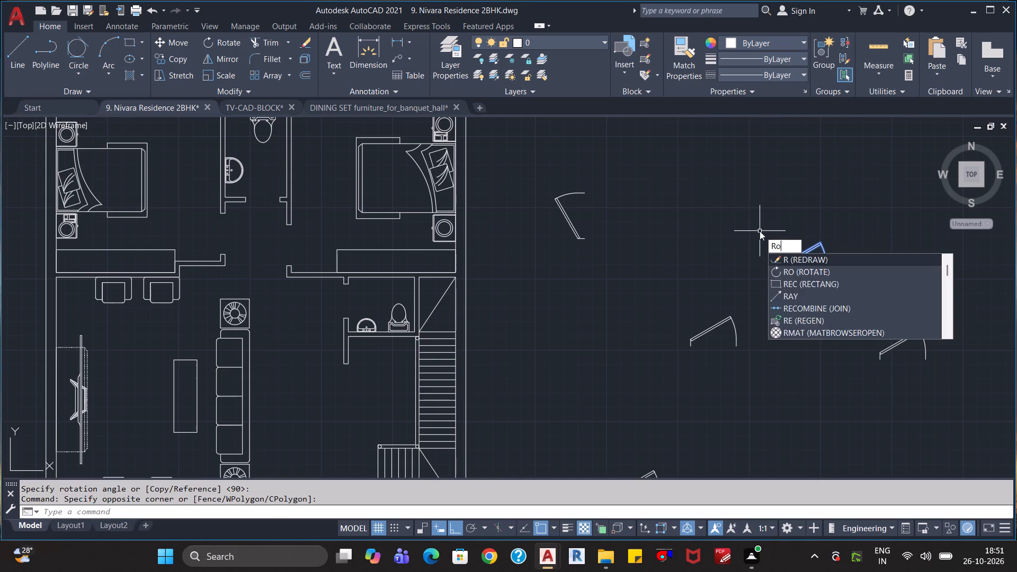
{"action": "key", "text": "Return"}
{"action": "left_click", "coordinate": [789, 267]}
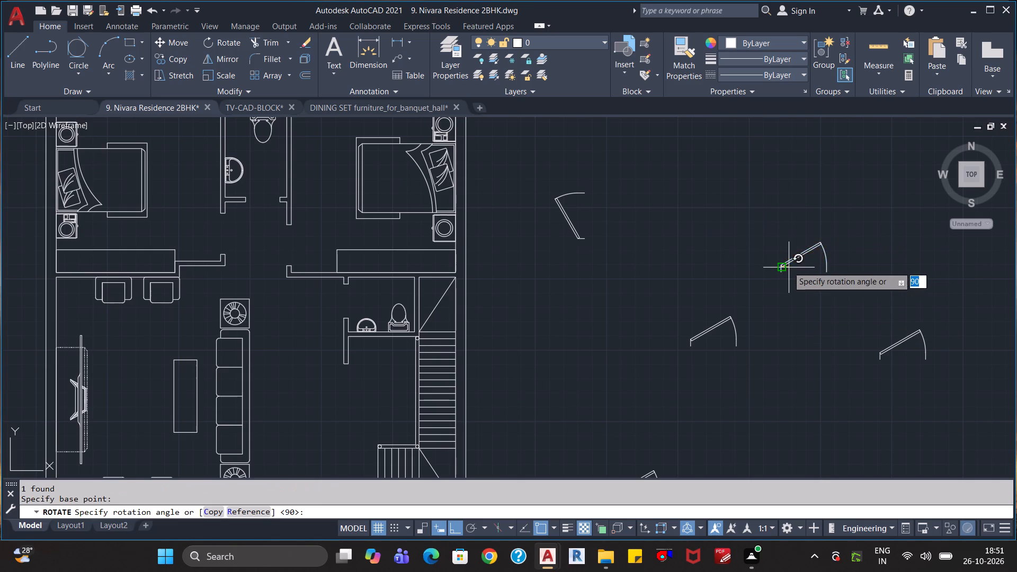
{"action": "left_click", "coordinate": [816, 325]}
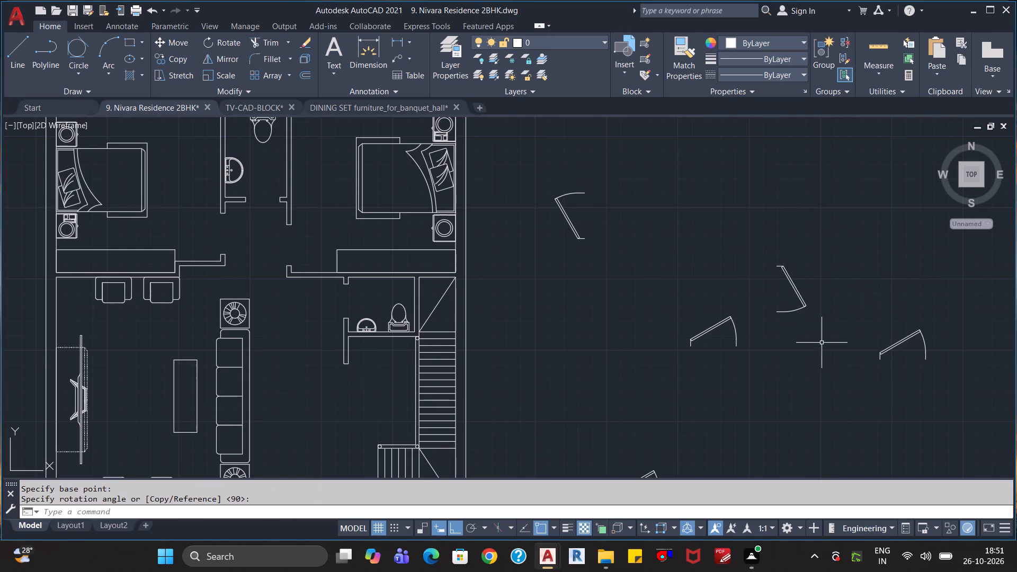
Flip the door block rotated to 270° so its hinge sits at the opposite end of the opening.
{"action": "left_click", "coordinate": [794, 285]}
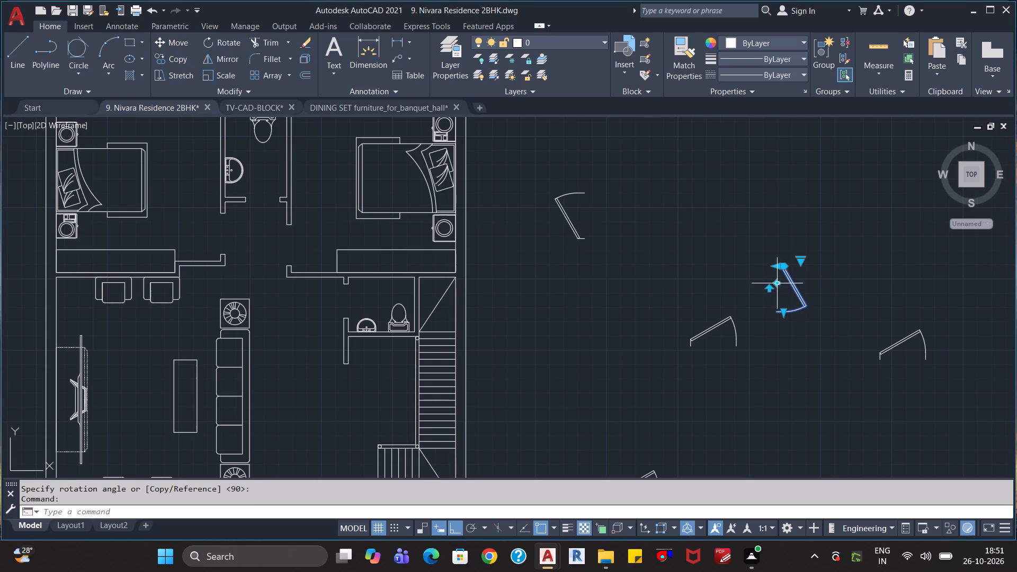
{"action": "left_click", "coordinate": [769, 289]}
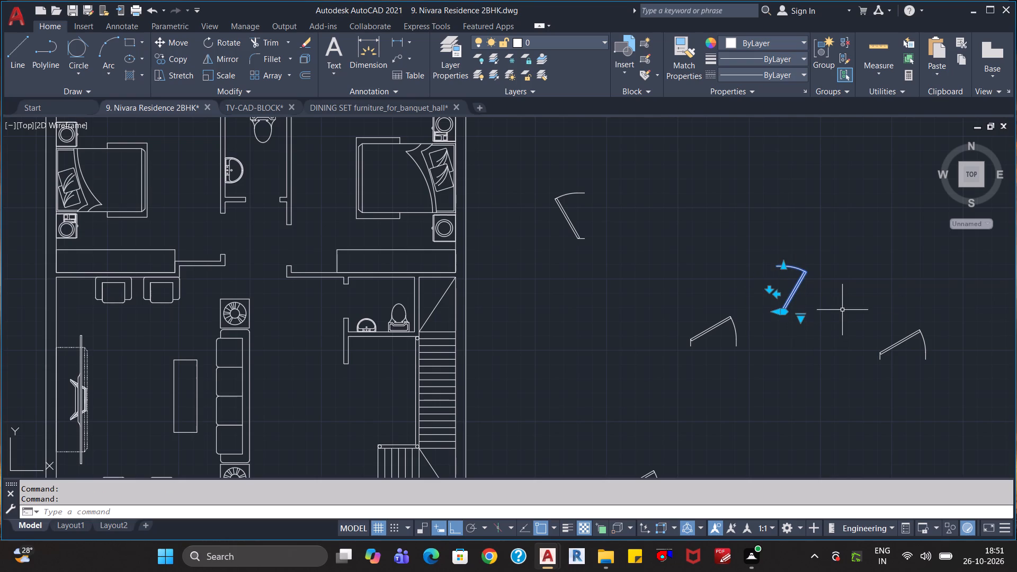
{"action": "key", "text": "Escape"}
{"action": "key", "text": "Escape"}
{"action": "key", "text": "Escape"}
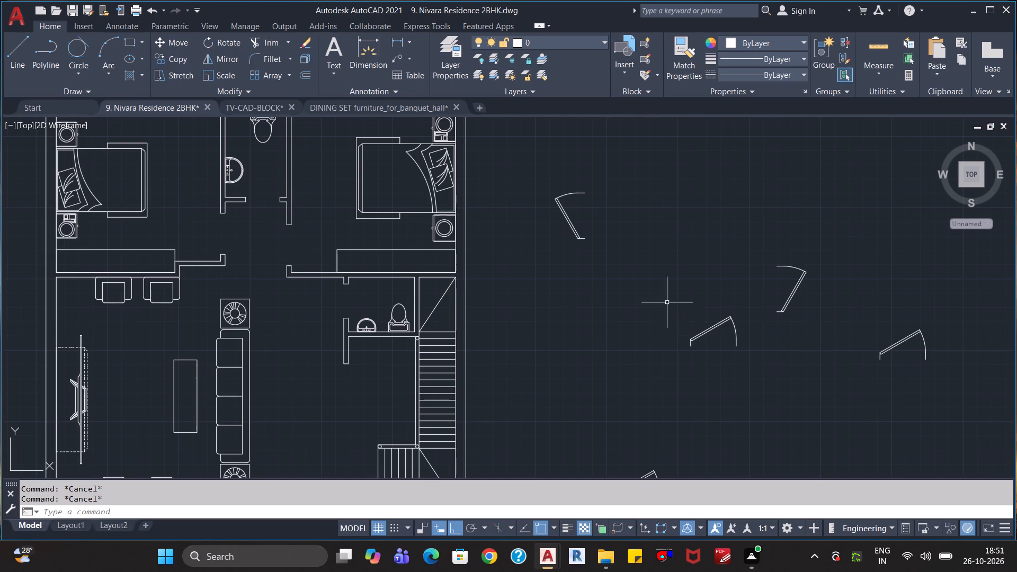
Change the opening angle of the 90°-rotated door block beside the plan to fully open, with a quarter-circle swing.
{"action": "left_click", "coordinate": [572, 232]}
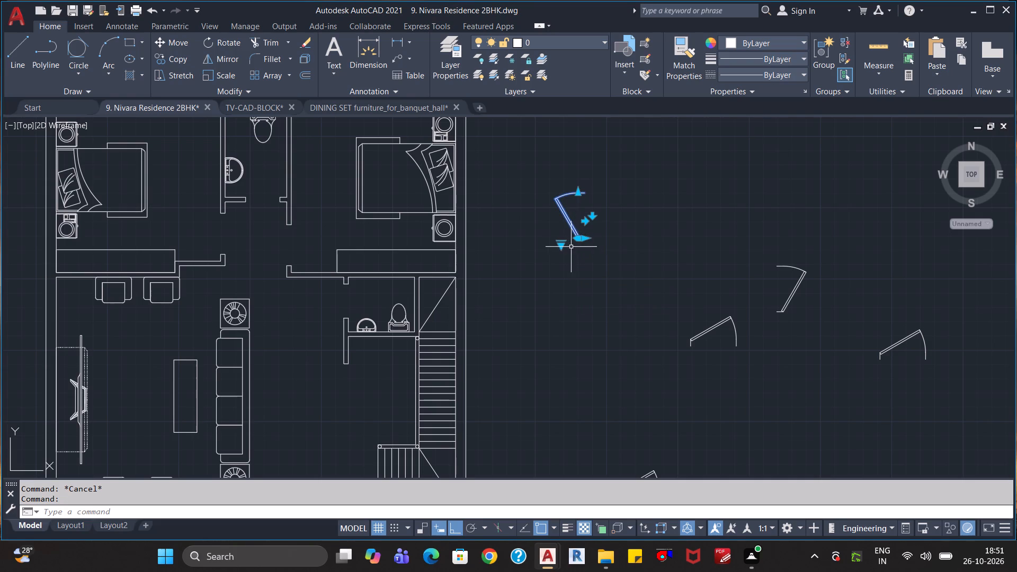
{"action": "left_click", "coordinate": [559, 246]}
{"action": "left_click", "coordinate": [585, 297]}
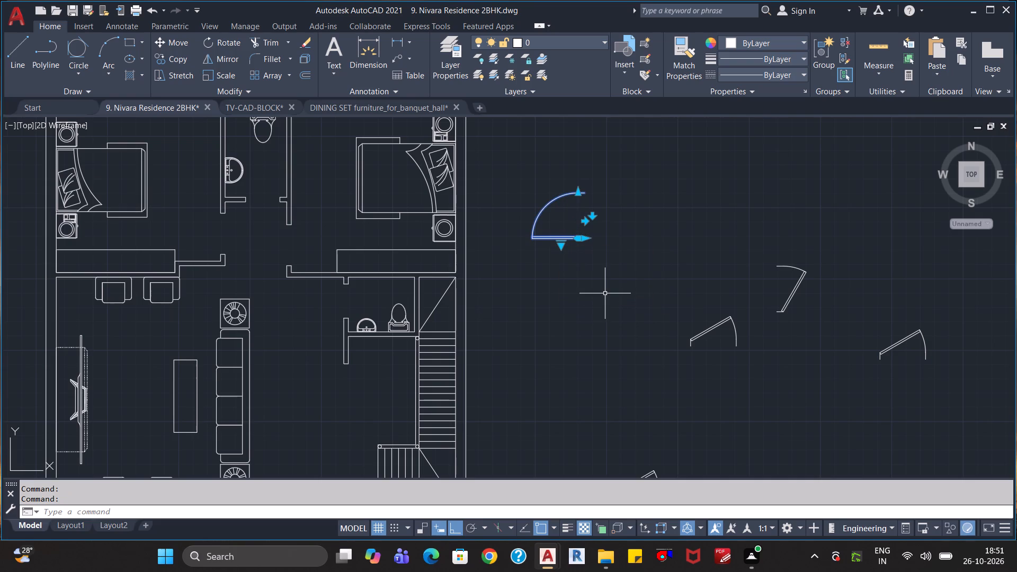
{"action": "key", "text": "Escape"}
{"action": "key", "text": "Escape"}
Delete the other five loose door blocks outside the plan, keeping only the fully open one.
{"action": "scroll", "coordinate": [634, 302], "scroll_direction": "down", "scroll_amount": 1}
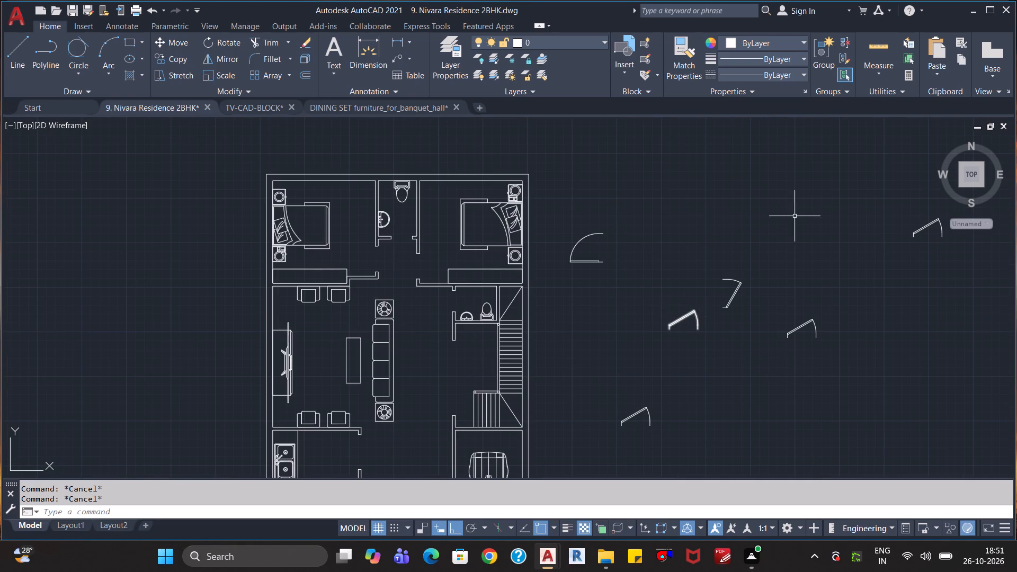
{"action": "scroll", "coordinate": [790, 212], "scroll_direction": "down", "scroll_amount": 1}
{"action": "middle_click_drag", "start_coordinate": [804, 233], "coordinate": [755, 222]}
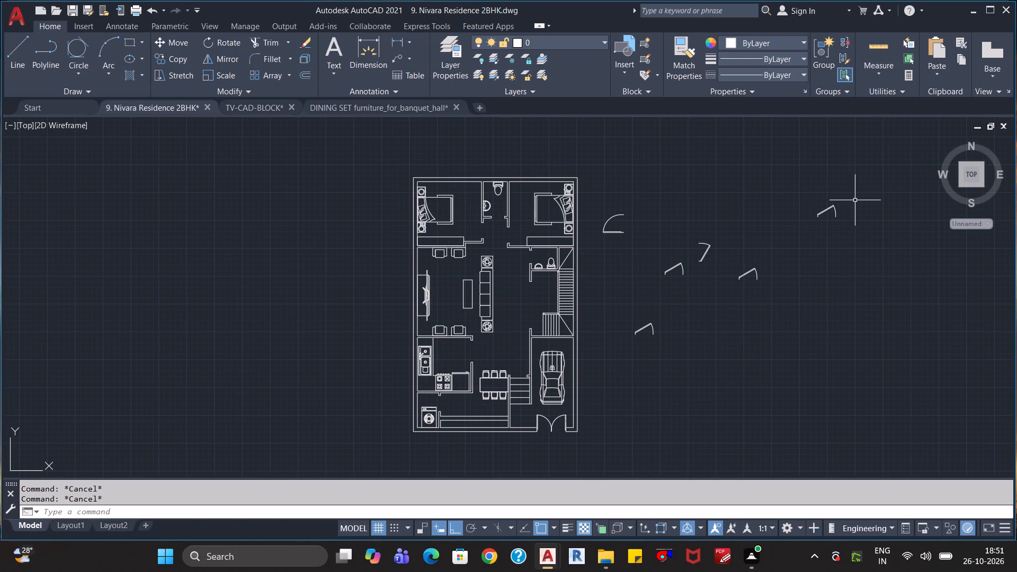
{"action": "left_click", "coordinate": [854, 200]}
{"action": "left_click", "coordinate": [650, 347]}
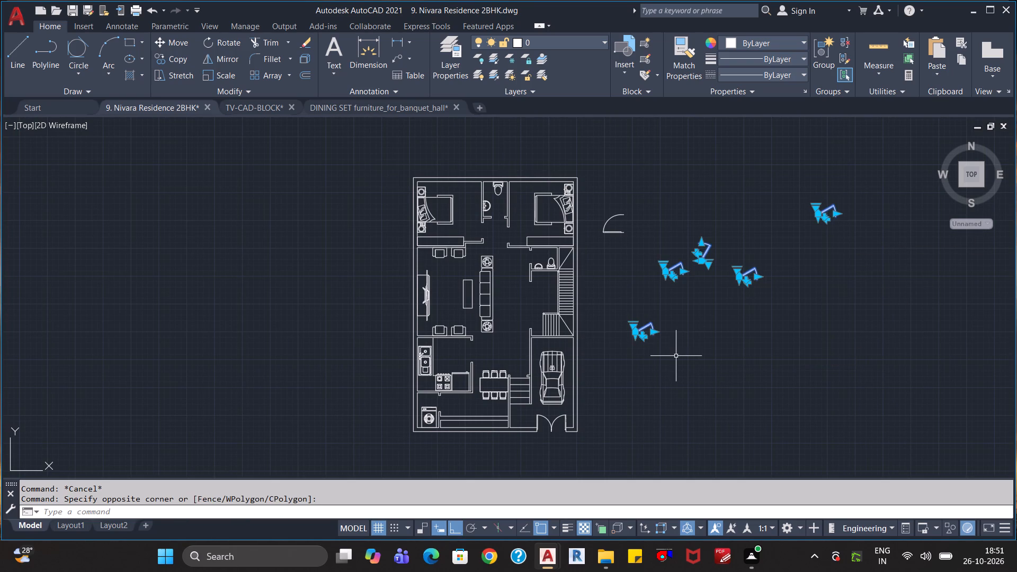
{"action": "key", "text": "Delete"}
Copy the fully open door block and paste five copies into the empty space beside the plan.
{"action": "middle_click_drag", "start_coordinate": [647, 262], "coordinate": [647, 264]}
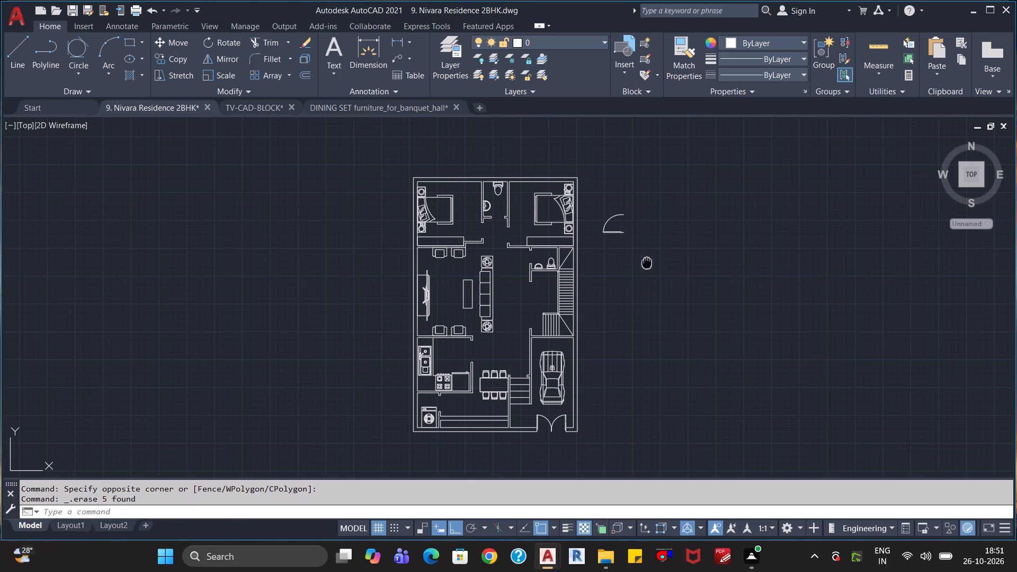
{"action": "middle_click_drag", "start_coordinate": [647, 264], "coordinate": [691, 324]}
{"action": "scroll", "coordinate": [691, 324], "scroll_direction": "up", "scroll_amount": 2}
{"action": "left_click", "coordinate": [620, 174]}
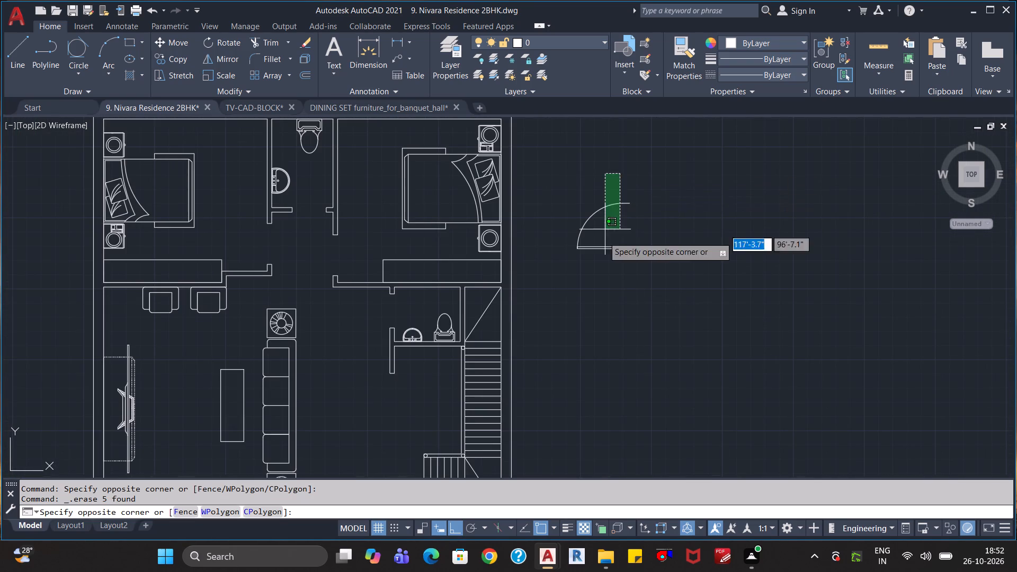
{"action": "left_click", "coordinate": [591, 268]}
{"action": "key", "text": "ctrl+c"}
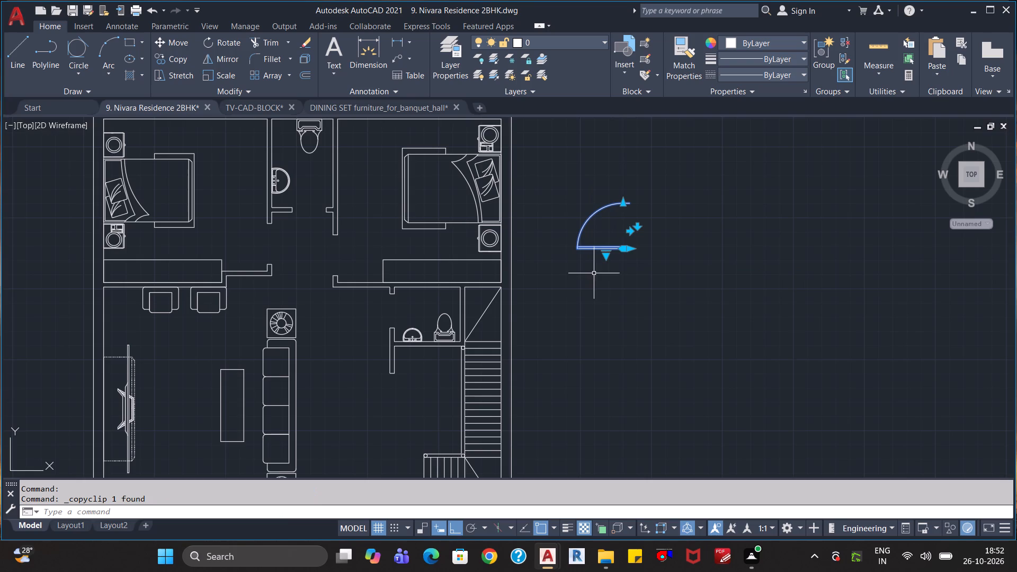
{"action": "key", "text": "ctrl+v"}
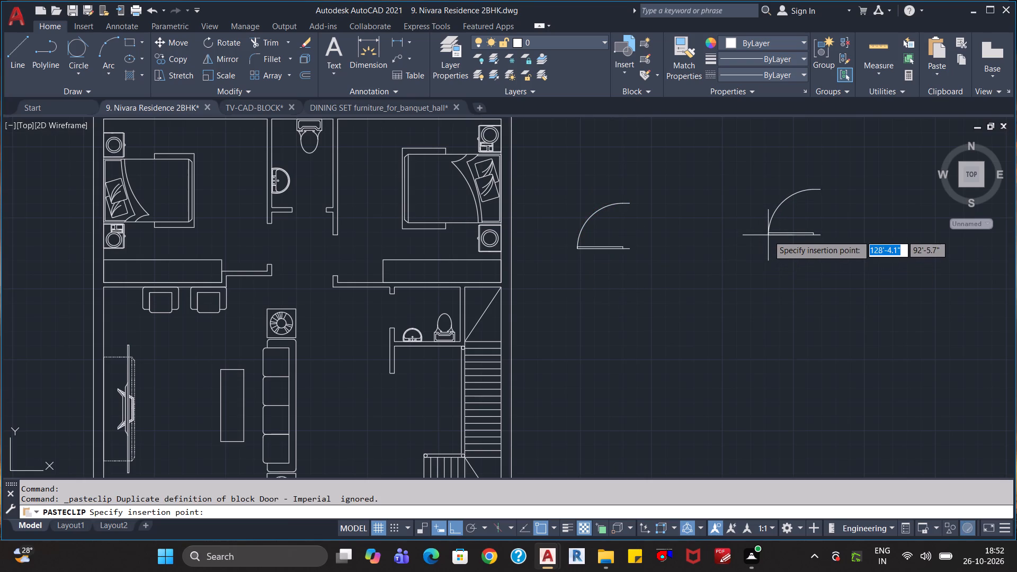
{"action": "left_click", "coordinate": [768, 235], "text": "ctrl"}
{"action": "key", "text": "ctrl+v"}
{"action": "left_click", "coordinate": [693, 323], "text": "ctrl"}
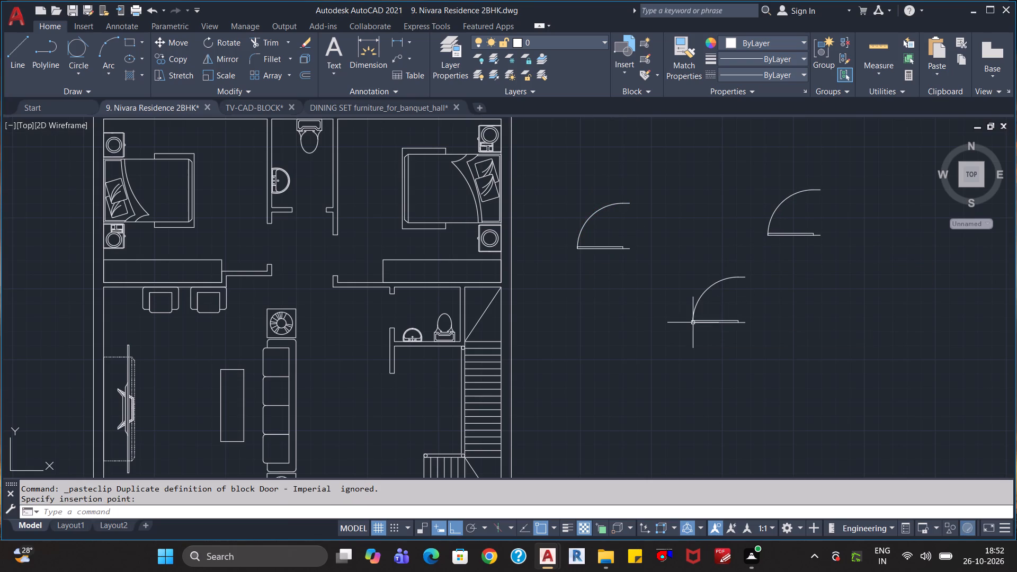
{"action": "key", "text": "ctrl+v"}
{"action": "left_click", "coordinate": [610, 368], "text": "ctrl"}
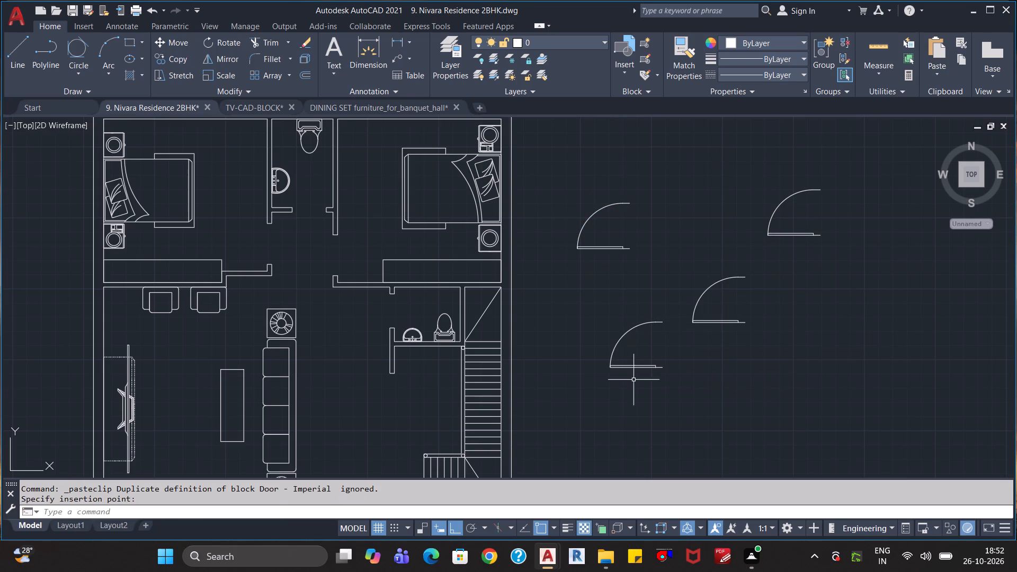
{"action": "key", "text": "ctrl+v"}
{"action": "left_click", "coordinate": [870, 385], "text": "ctrl"}
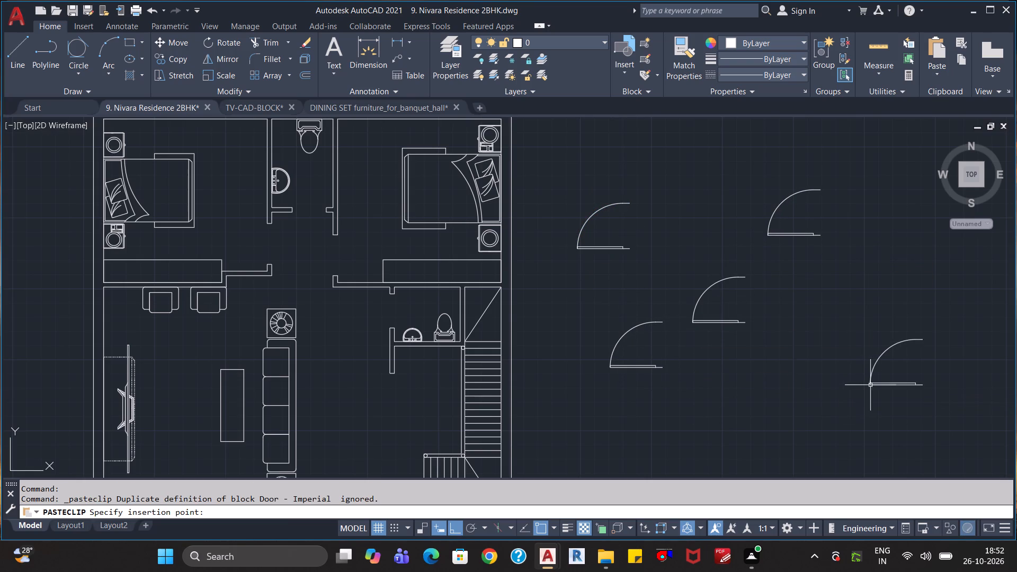
{"action": "left_click", "coordinate": [711, 445], "text": "ctrl"}
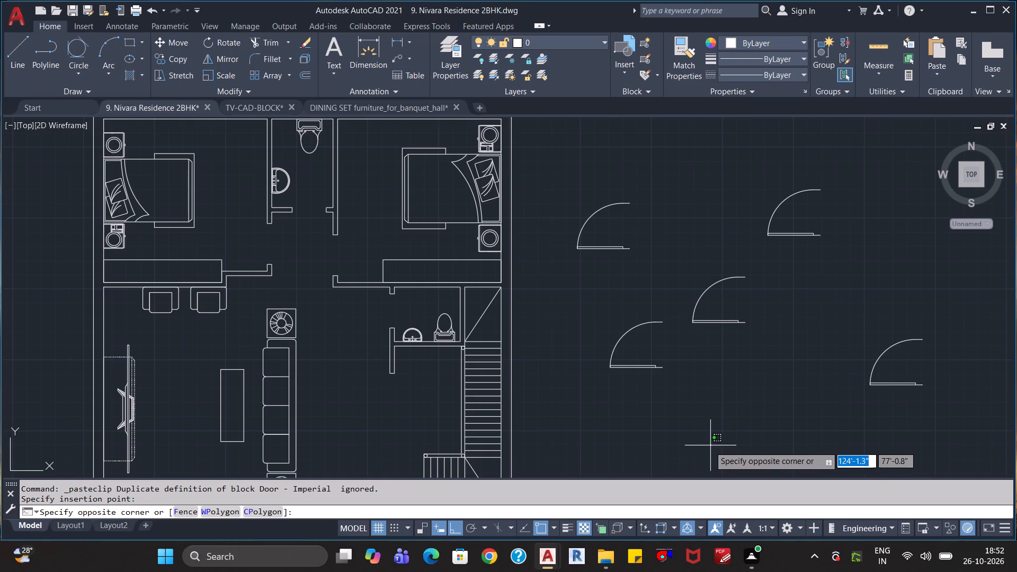
{"action": "key", "text": "ctrl+v"}
{"action": "left_click", "coordinate": [708, 446]}
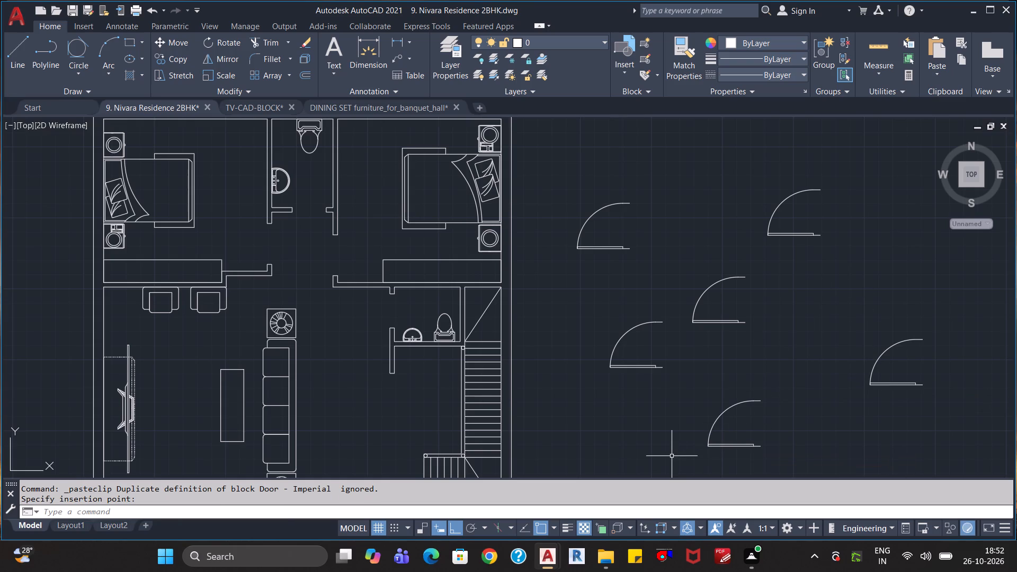
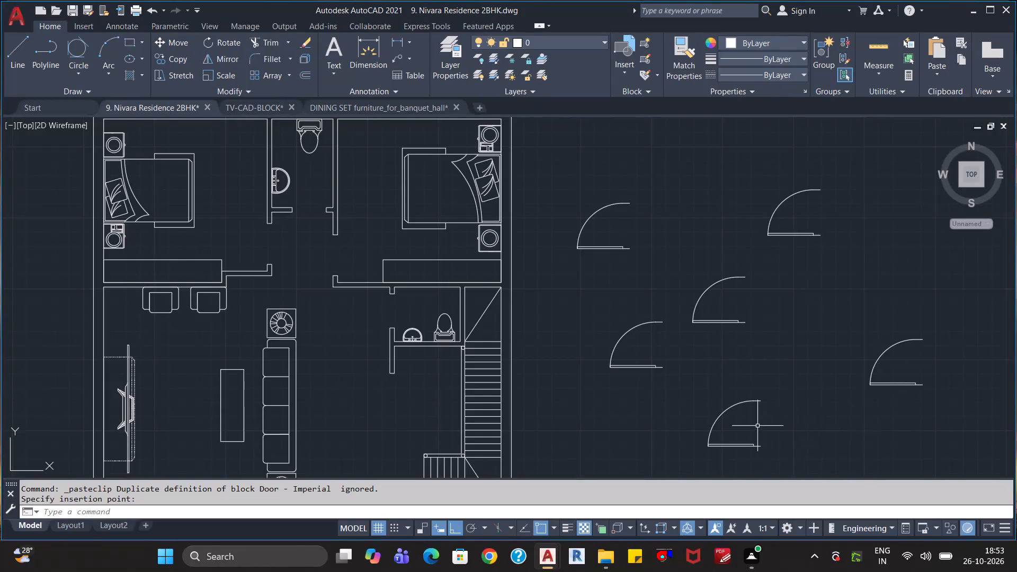
Flip the loose door block in the middle of the group beside the plan so its hinge sits at the opposite side.
{"action": "left_click", "coordinate": [711, 323]}
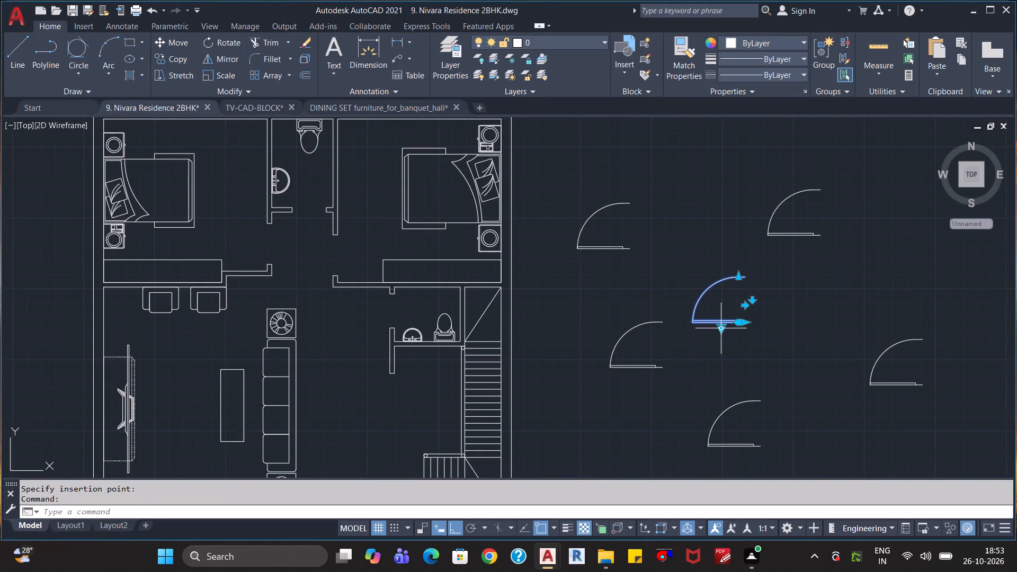
{"action": "left_click", "coordinate": [743, 307]}
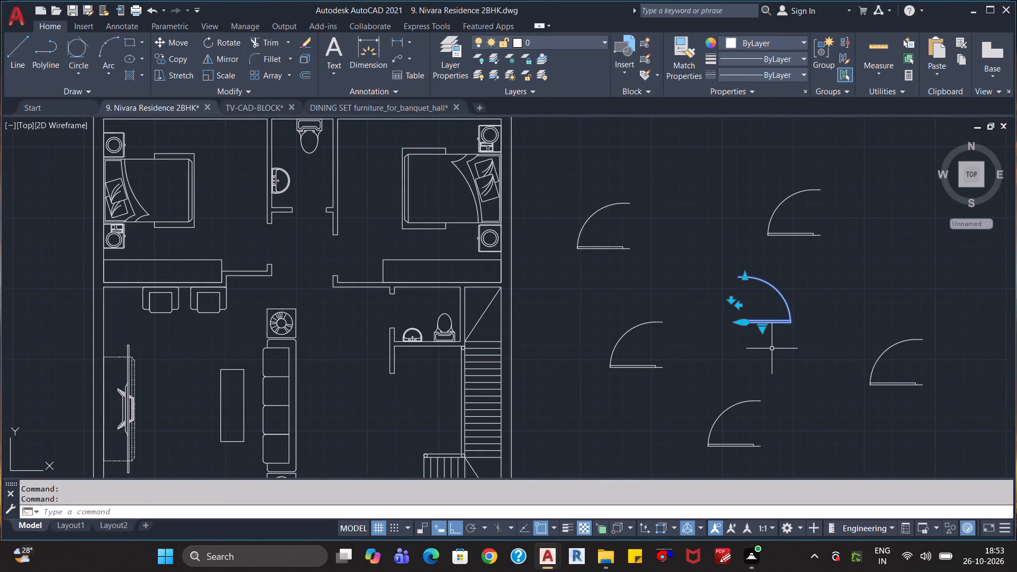
{"action": "key", "text": "Escape"}
Align the unflipped upper door block nearest the plan with the left bedroom's door opening, scaling it to the alignment points.
{"action": "scroll", "coordinate": [811, 358], "scroll_direction": "down", "scroll_amount": 1}
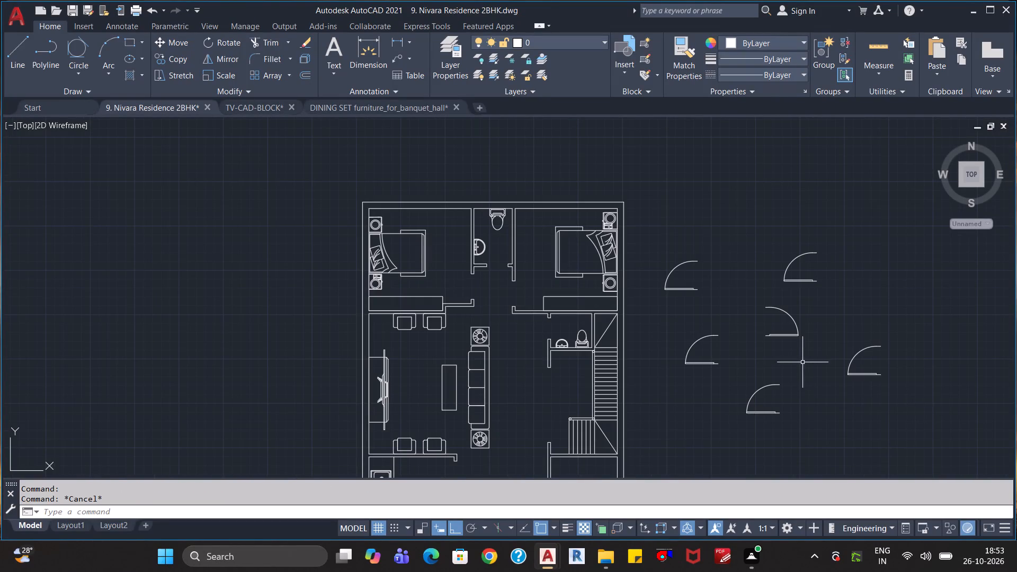
{"action": "scroll", "coordinate": [788, 364], "scroll_direction": "up", "scroll_amount": 1}
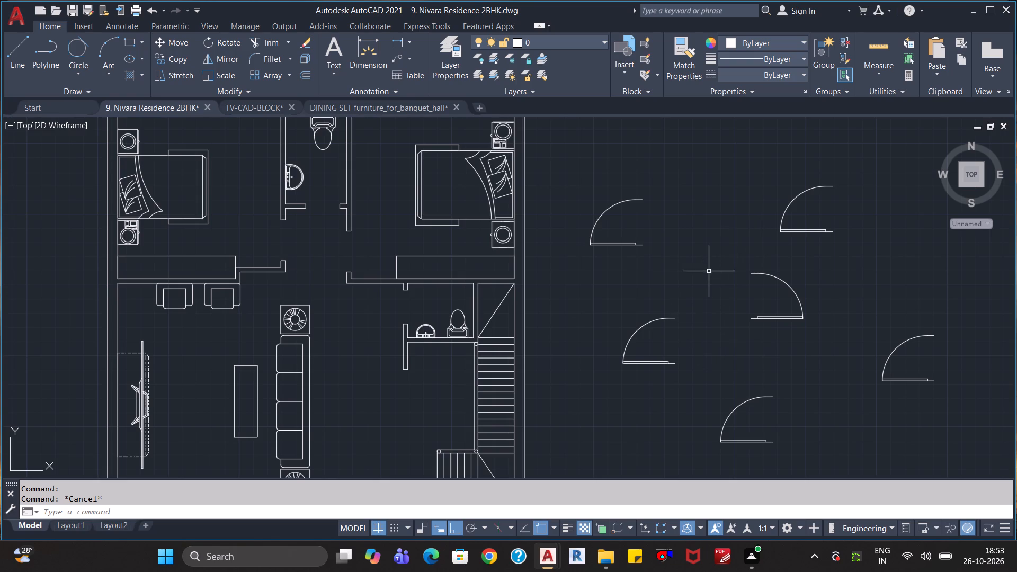
{"action": "left_click", "coordinate": [619, 246]}
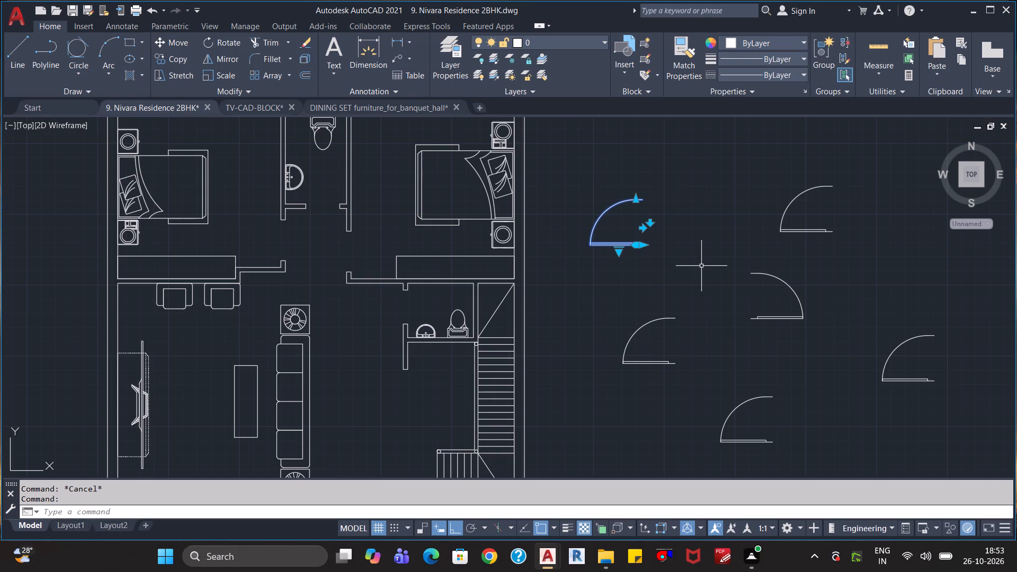
{"action": "key", "text": "a"}
{"action": "key", "text": "l"}
{"action": "key", "text": "Return"}
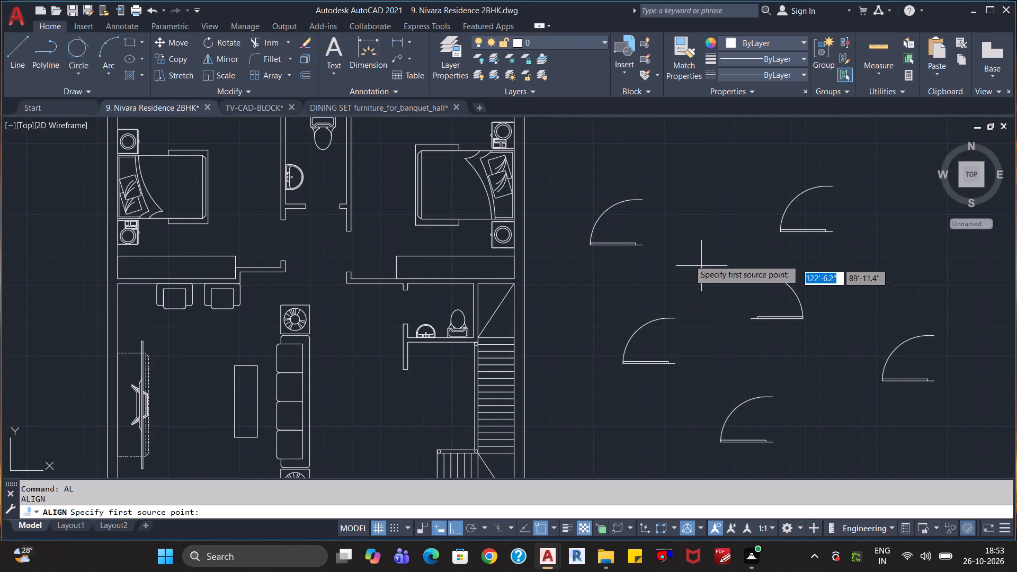
{"action": "left_click", "coordinate": [644, 245]}
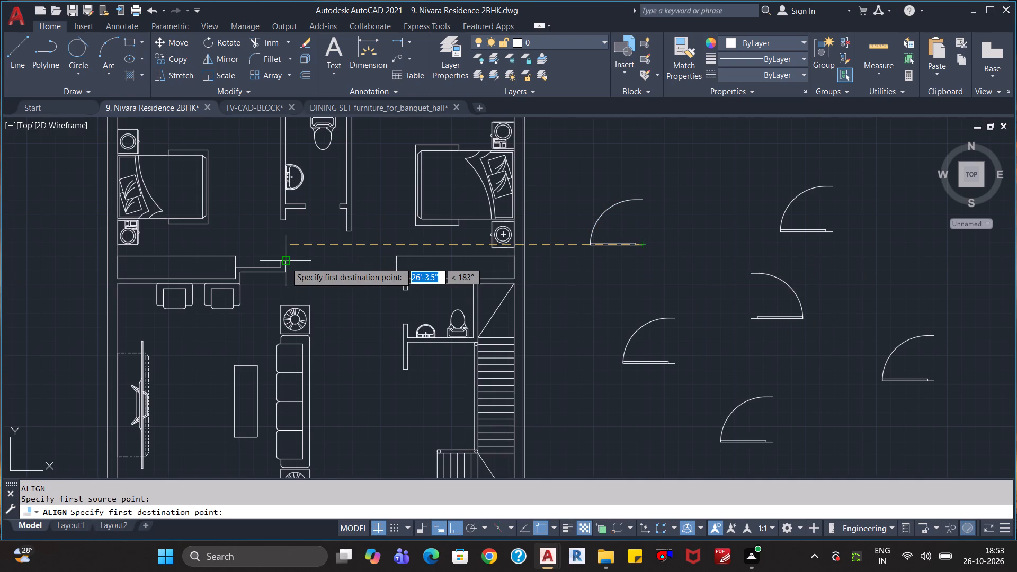
{"action": "scroll", "coordinate": [286, 262], "scroll_direction": "up", "scroll_amount": 3}
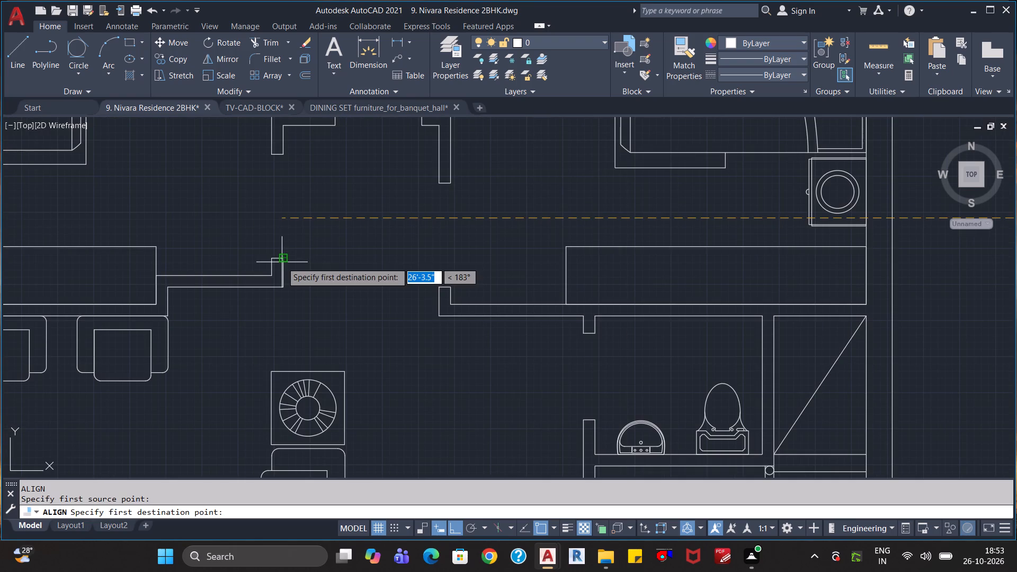
{"action": "left_click", "coordinate": [283, 261]}
{"action": "scroll", "coordinate": [447, 246], "scroll_direction": "down", "scroll_amount": 1}
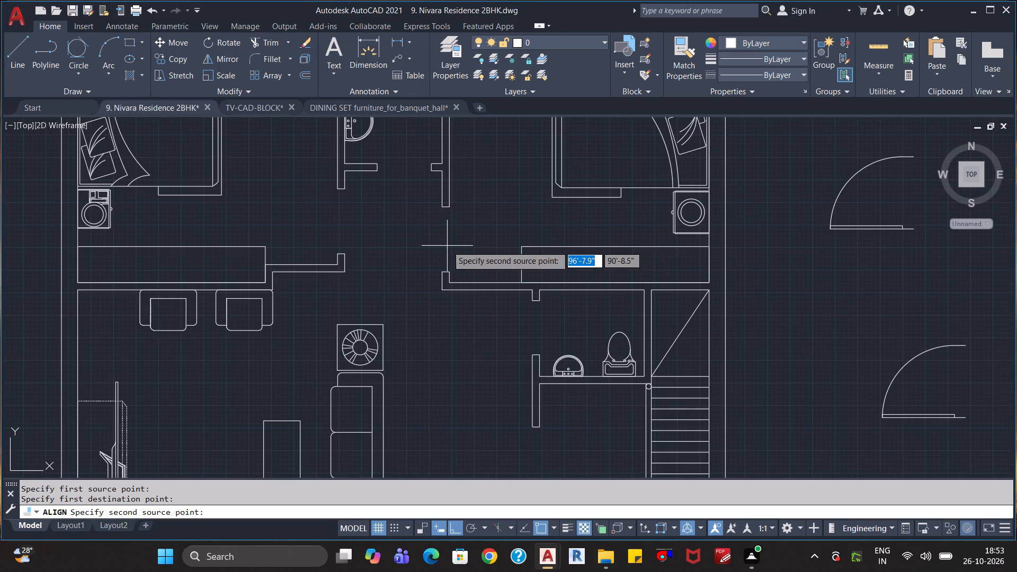
{"action": "middle_click_drag", "start_coordinate": [493, 212], "coordinate": [398, 244]}
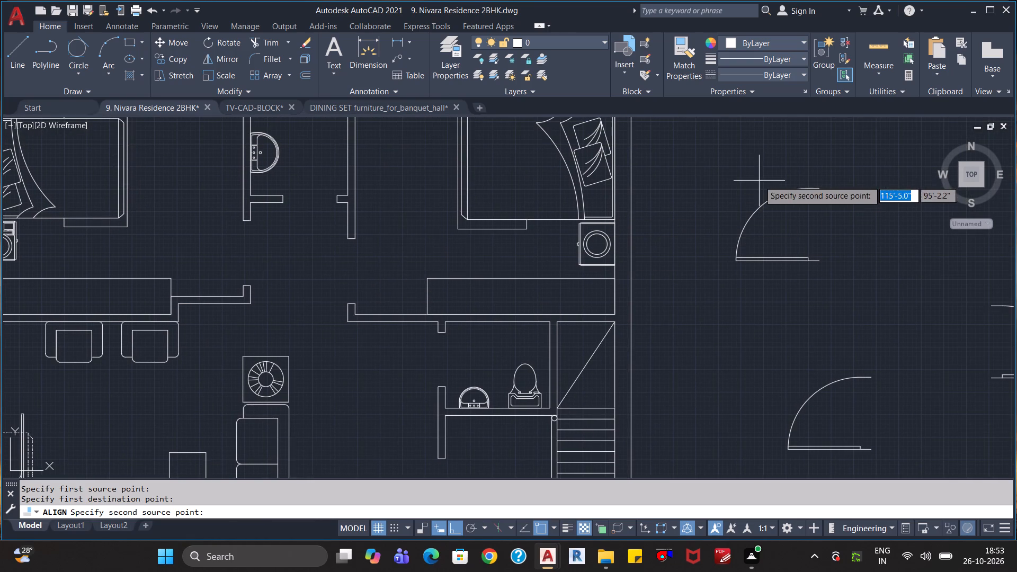
{"action": "left_click", "coordinate": [820, 188]}
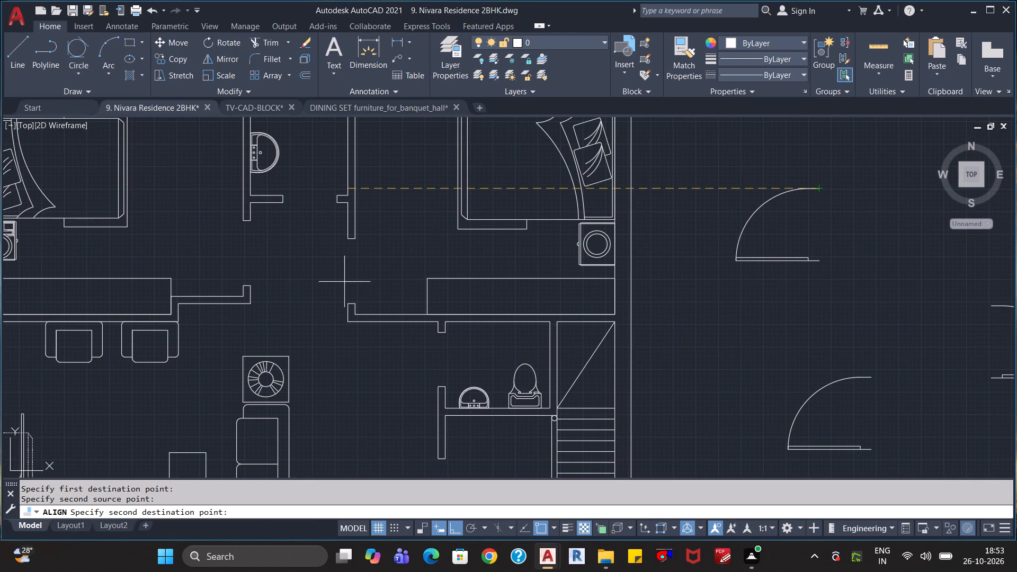
{"action": "left_click", "coordinate": [253, 221]}
{"action": "key", "text": "Return"}
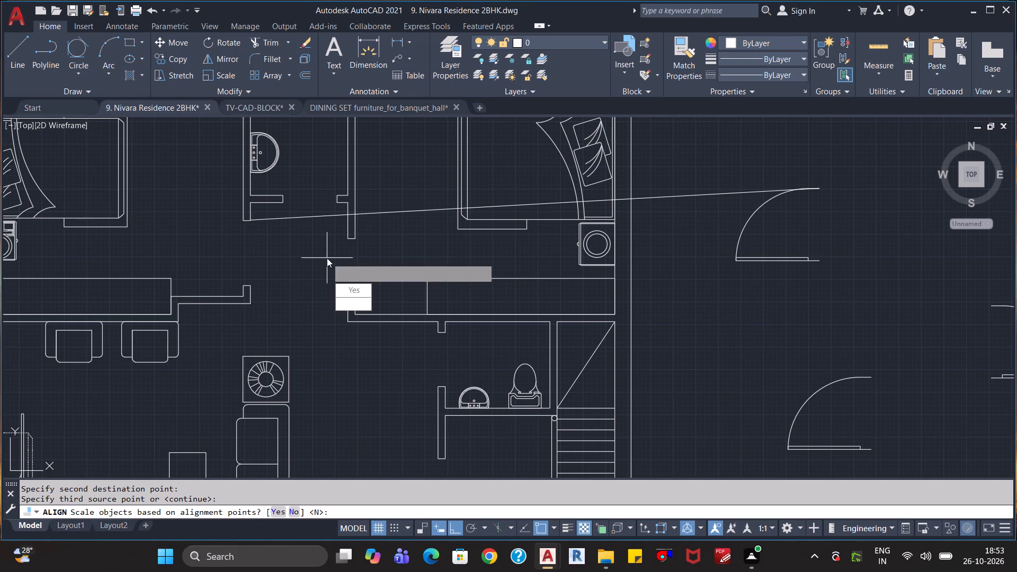
{"action": "key", "text": "y"}
{"action": "key", "text": "Return"}
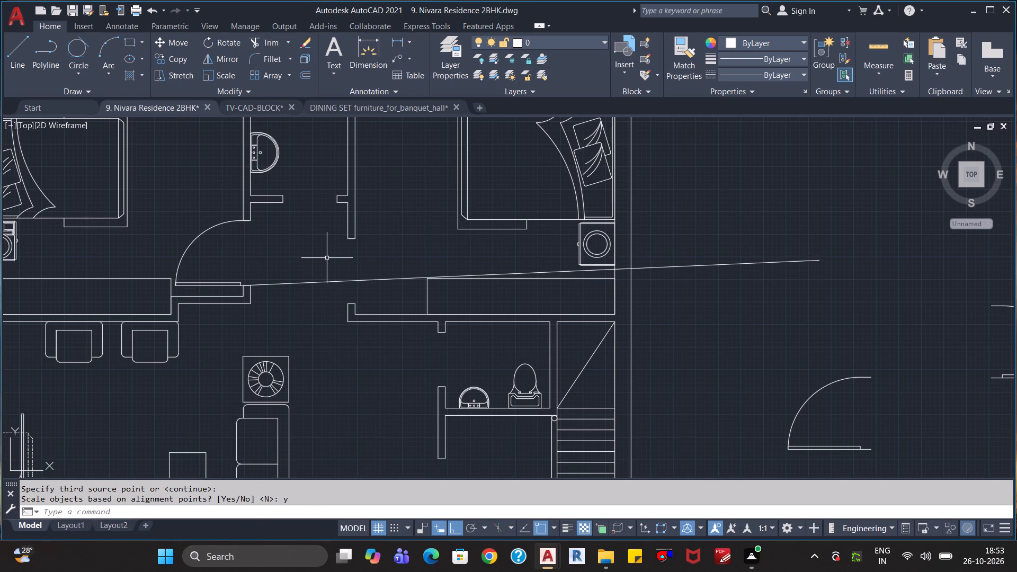
Align the flipped door block with the right bedroom's door opening, scaling it to the alignment points.
{"action": "scroll", "coordinate": [352, 280], "scroll_direction": "down", "scroll_amount": 2}
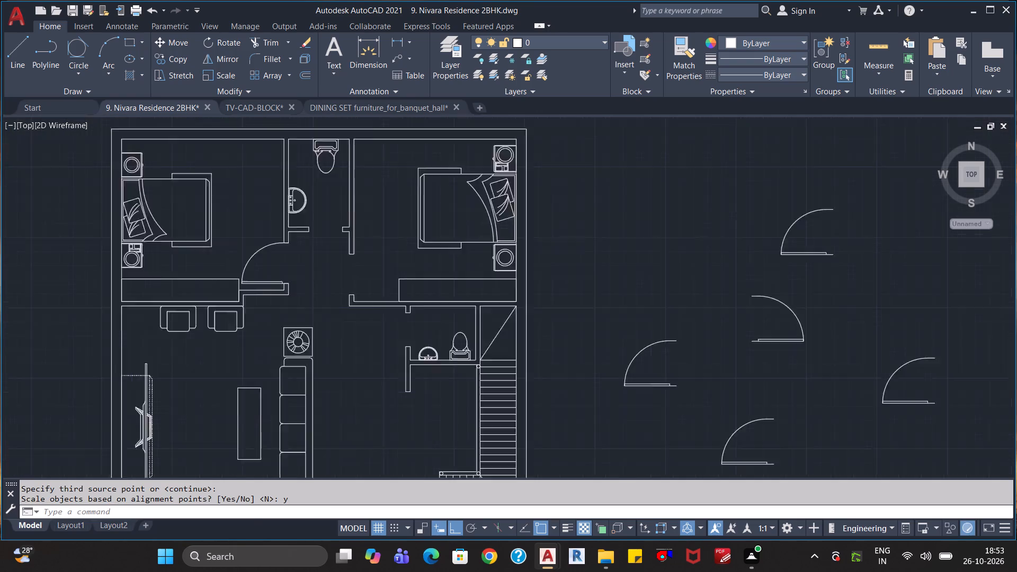
{"action": "scroll", "coordinate": [352, 282], "scroll_direction": "down", "scroll_amount": 1}
{"action": "scroll", "coordinate": [368, 300], "scroll_direction": "up", "scroll_amount": 3}
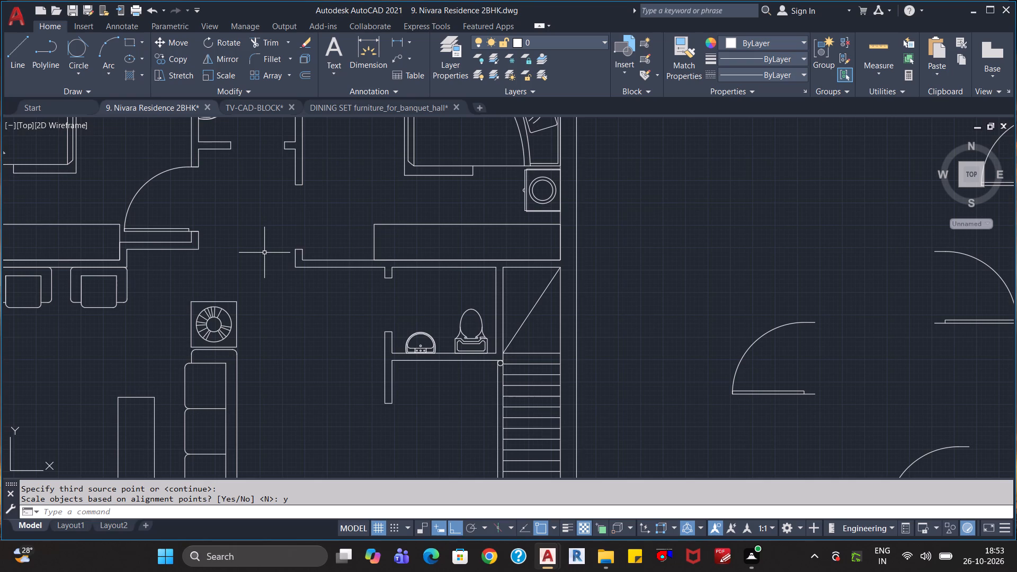
{"action": "scroll", "coordinate": [264, 252], "scroll_direction": "down", "scroll_amount": 2}
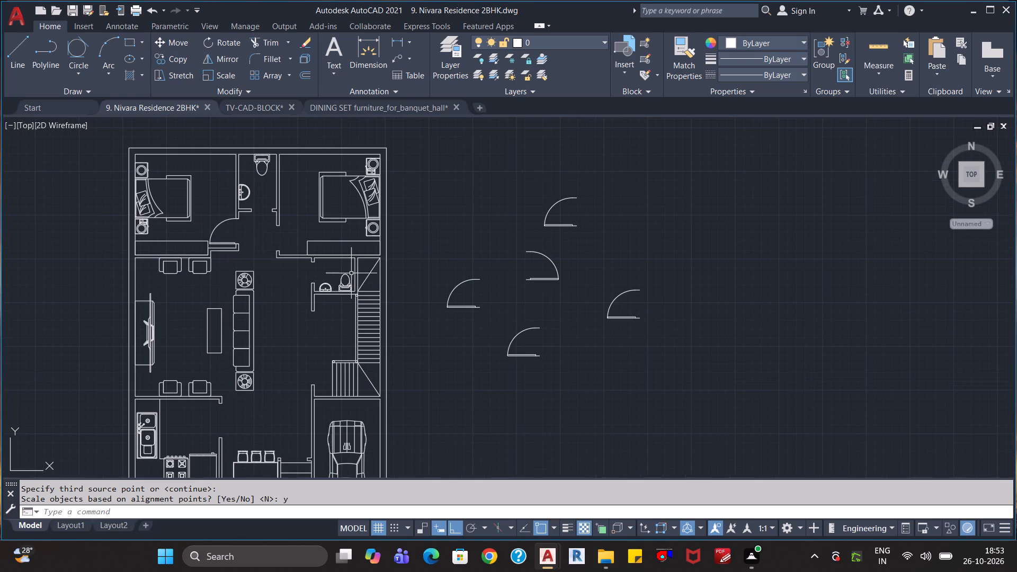
{"action": "scroll", "coordinate": [459, 288], "scroll_direction": "up", "scroll_amount": 1}
{"action": "scroll", "coordinate": [459, 288], "scroll_direction": "down", "scroll_amount": 1}
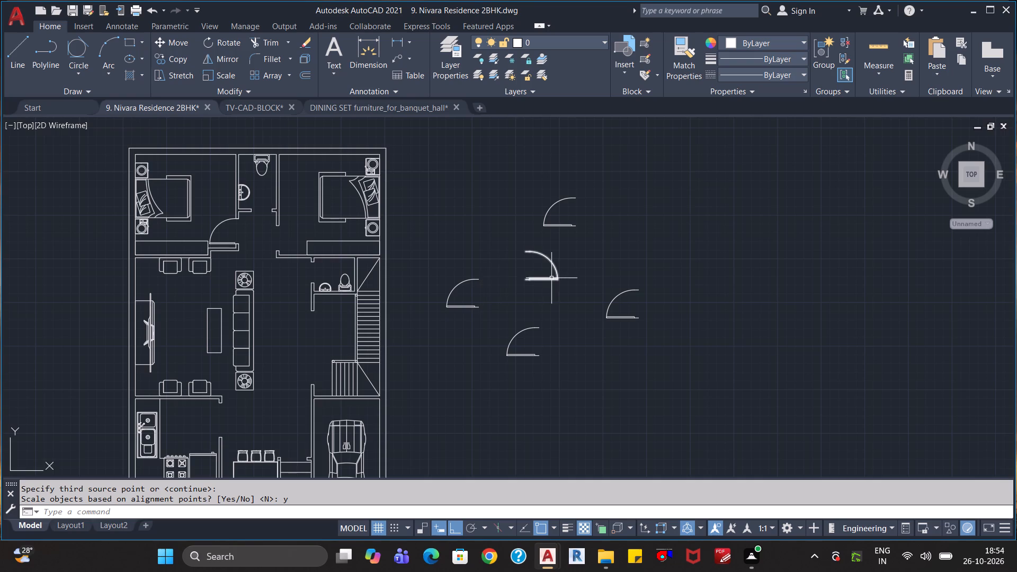
{"action": "left_click", "coordinate": [541, 278]}
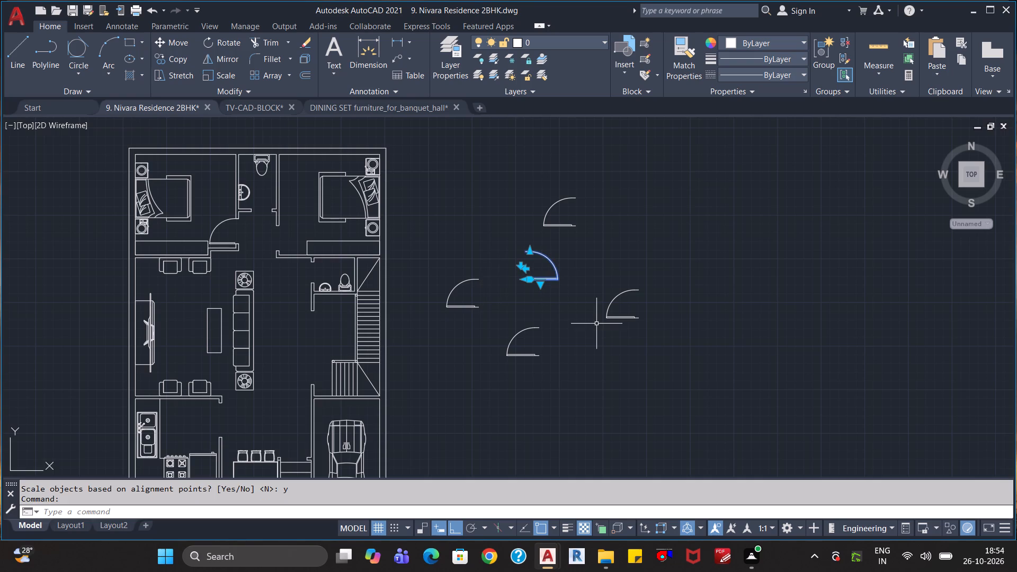
{"action": "type", "text": "al"}
{"action": "key", "text": "Return"}
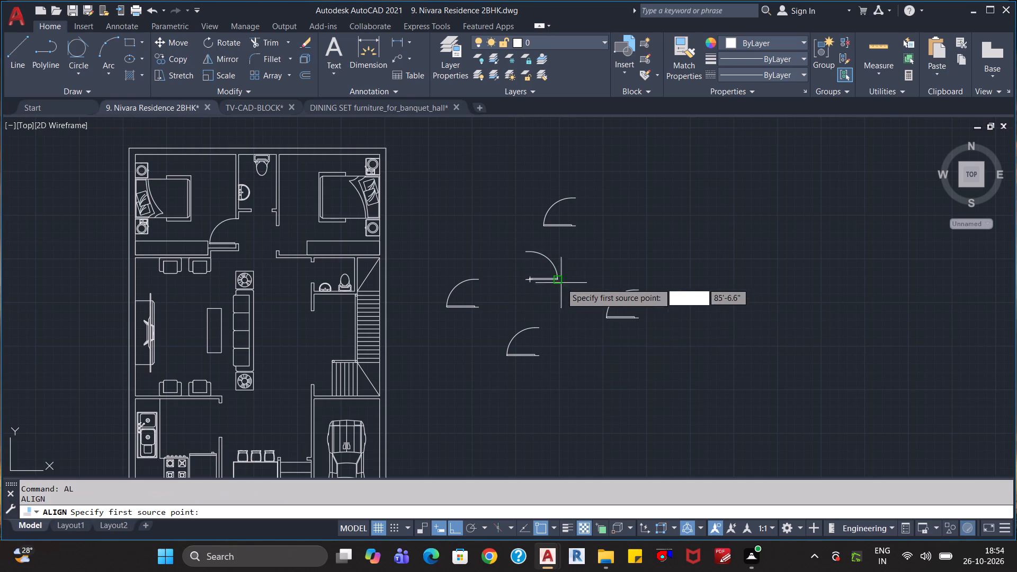
{"action": "scroll", "coordinate": [561, 283], "scroll_direction": "up", "scroll_amount": 2}
{"action": "left_click", "coordinate": [468, 276]}
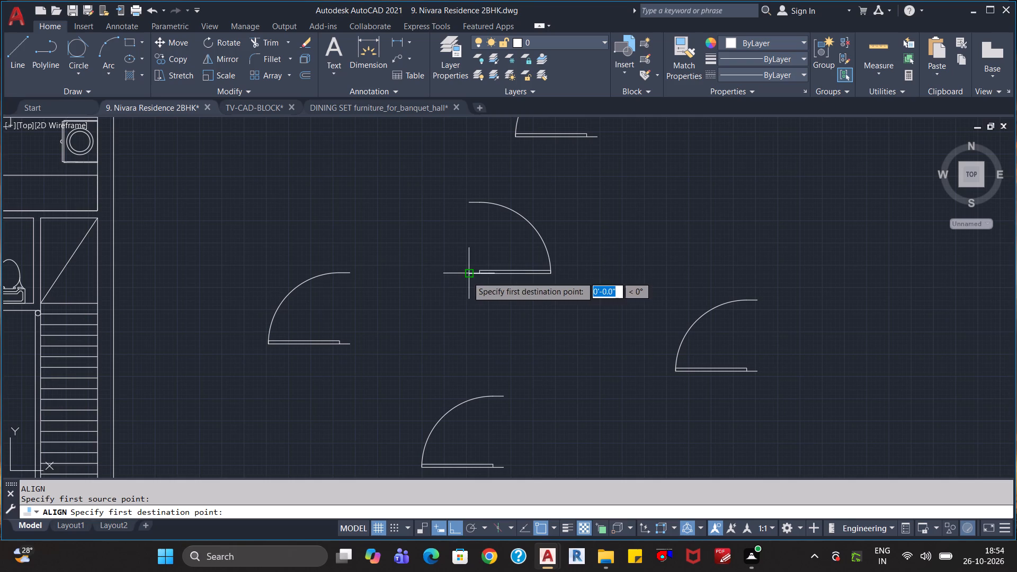
{"action": "middle_click_drag", "start_coordinate": [323, 262], "coordinate": [581, 321]}
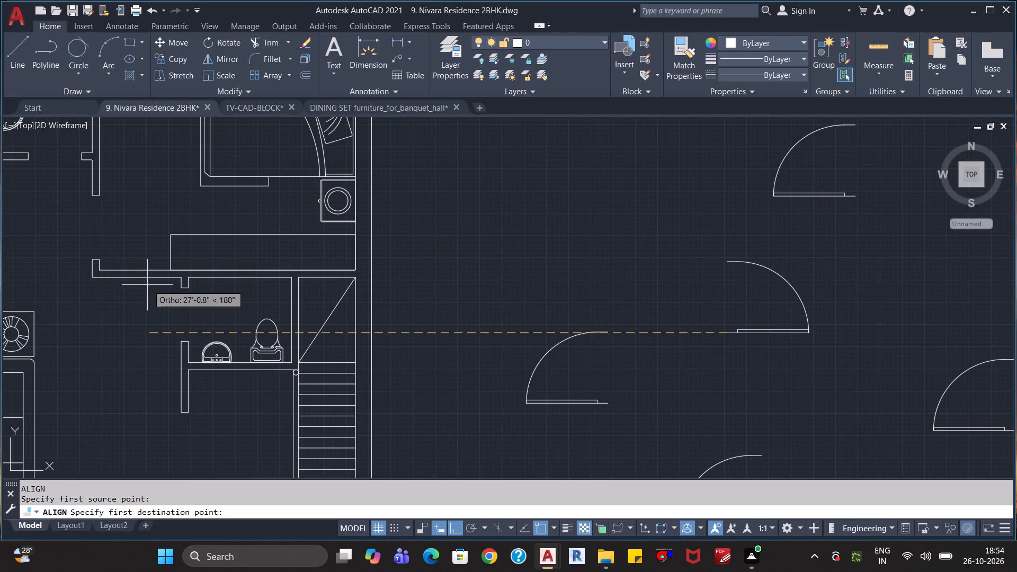
{"action": "left_click", "coordinate": [93, 259]}
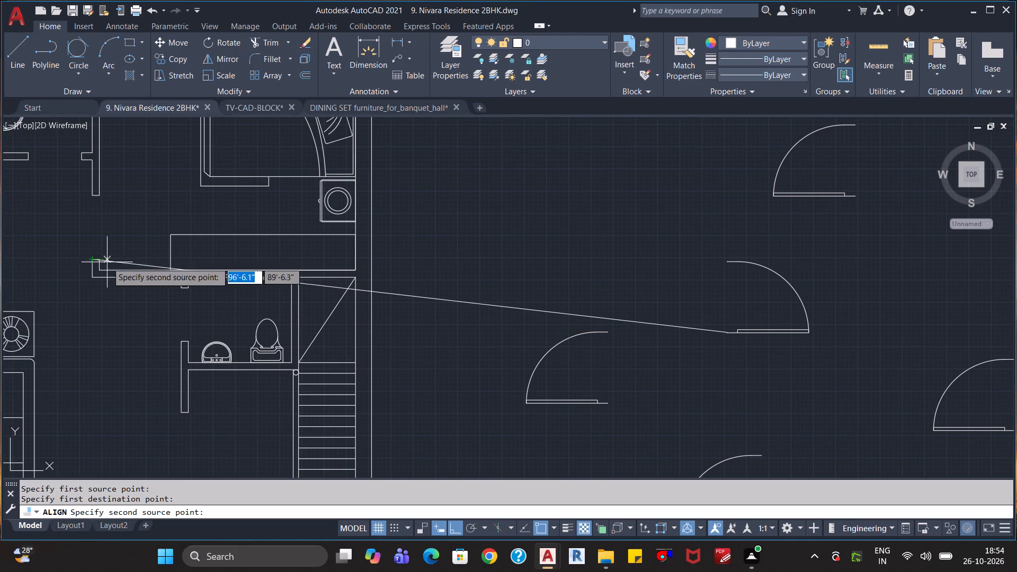
{"action": "left_click", "coordinate": [730, 263]}
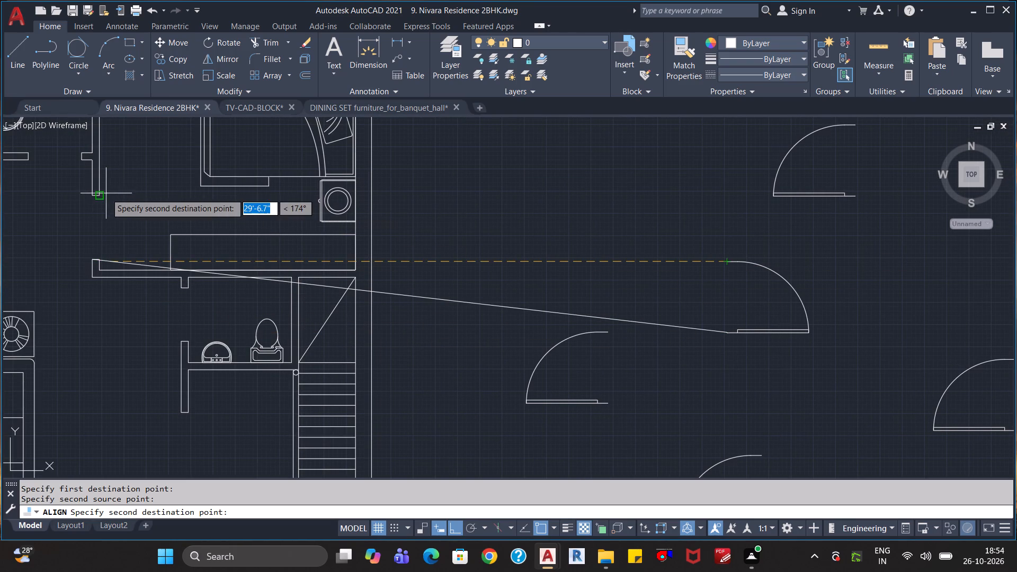
{"action": "left_click", "coordinate": [91, 194]}
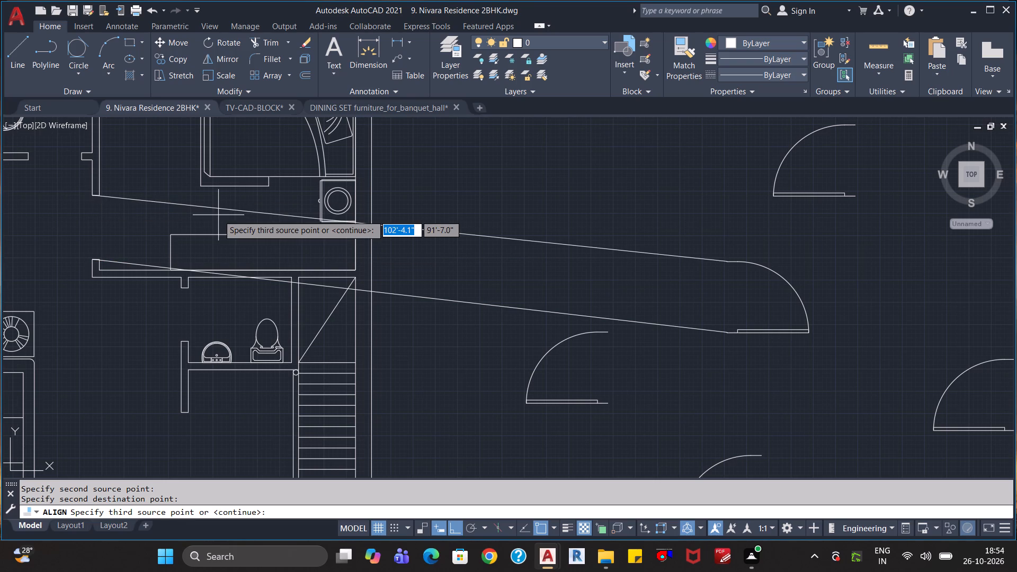
{"action": "key", "text": "y"}
{"action": "key", "text": "BackSpace"}
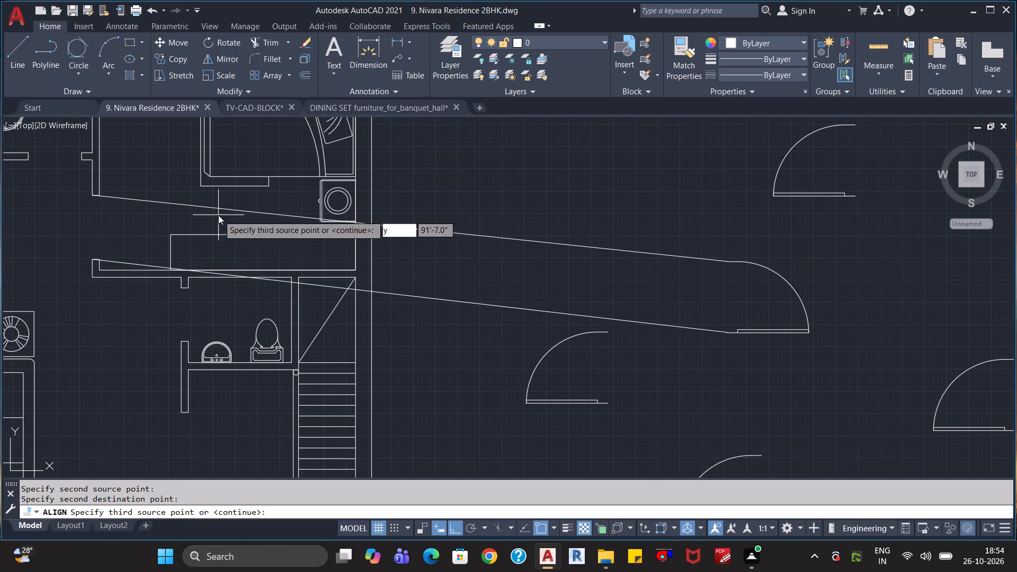
{"action": "key", "text": "Return"}
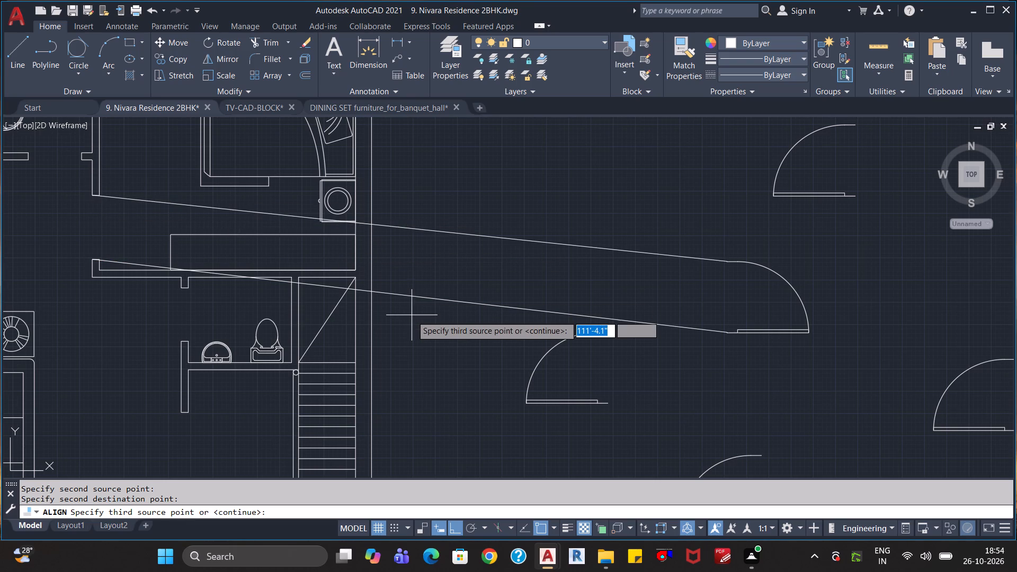
{"action": "key", "text": "Return"}
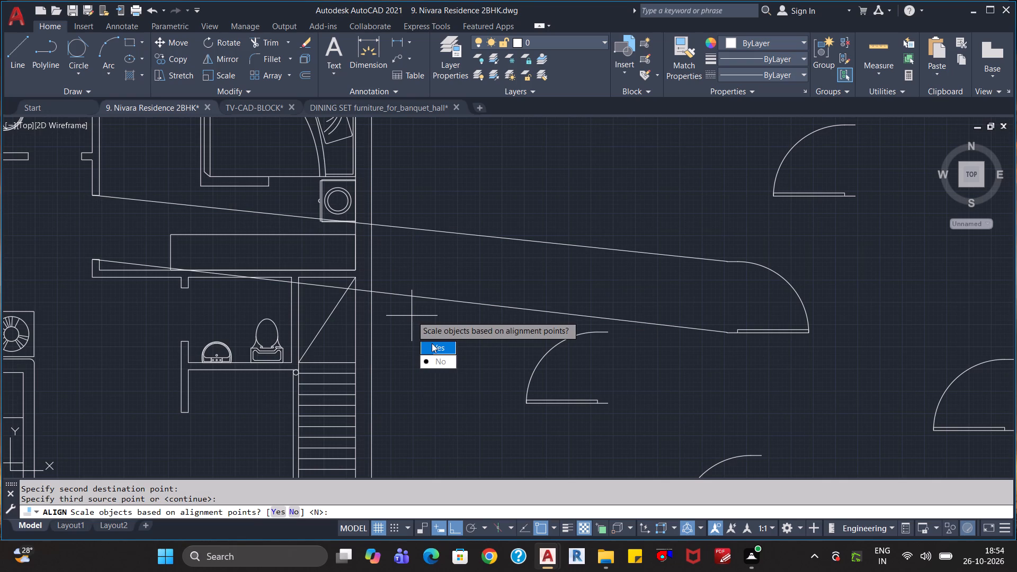
{"action": "left_click_drag", "start_coordinate": [432, 343], "coordinate": [412, 316]}
{"action": "key", "text": "Escape"}
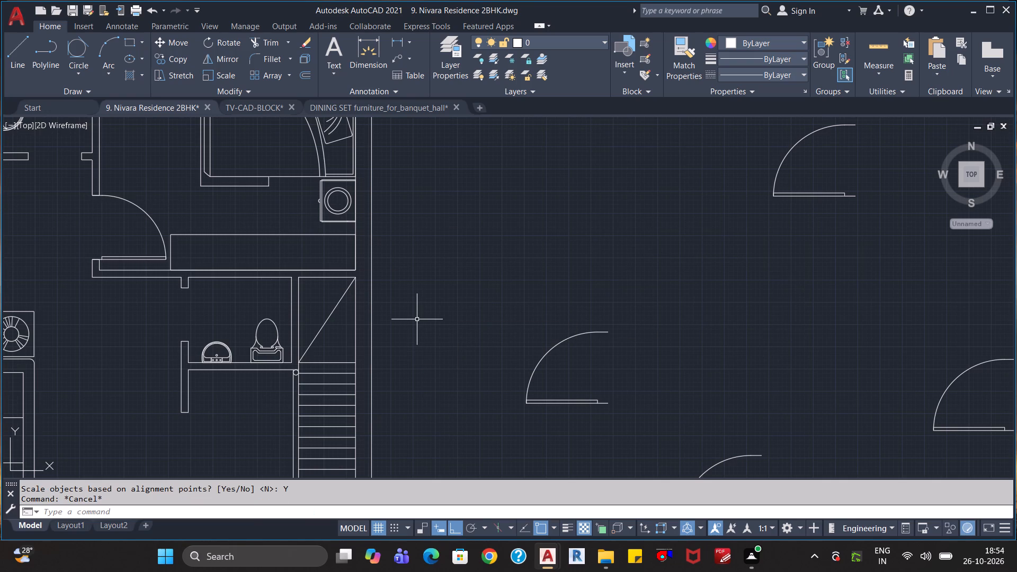
{"action": "key", "text": "Escape"}
Flip the uppermost loose door block beside the plan both vertically and horizontally.
{"action": "scroll", "coordinate": [417, 319], "scroll_direction": "down", "scroll_amount": 2}
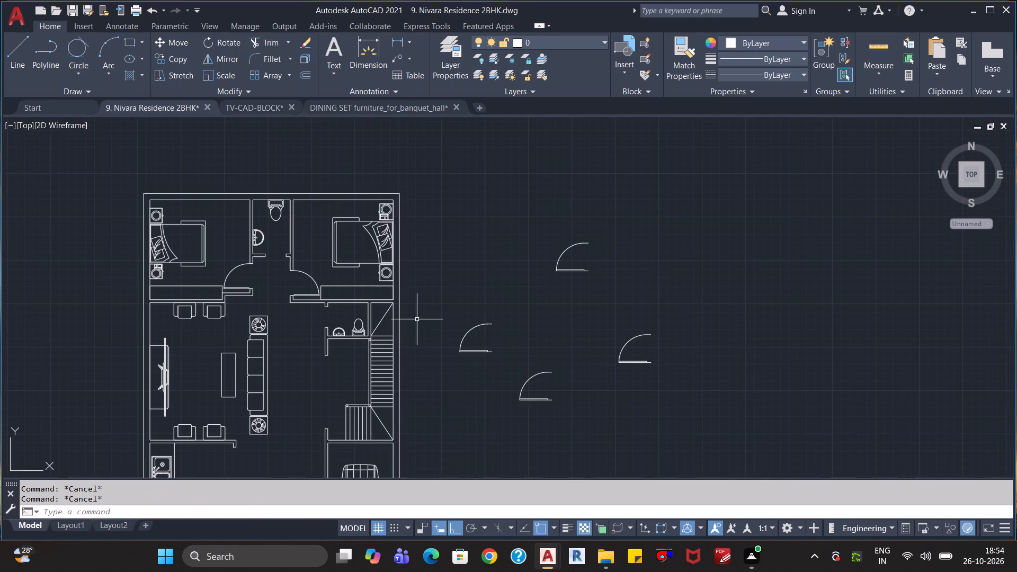
{"action": "middle_click_drag", "start_coordinate": [433, 364], "coordinate": [449, 310]}
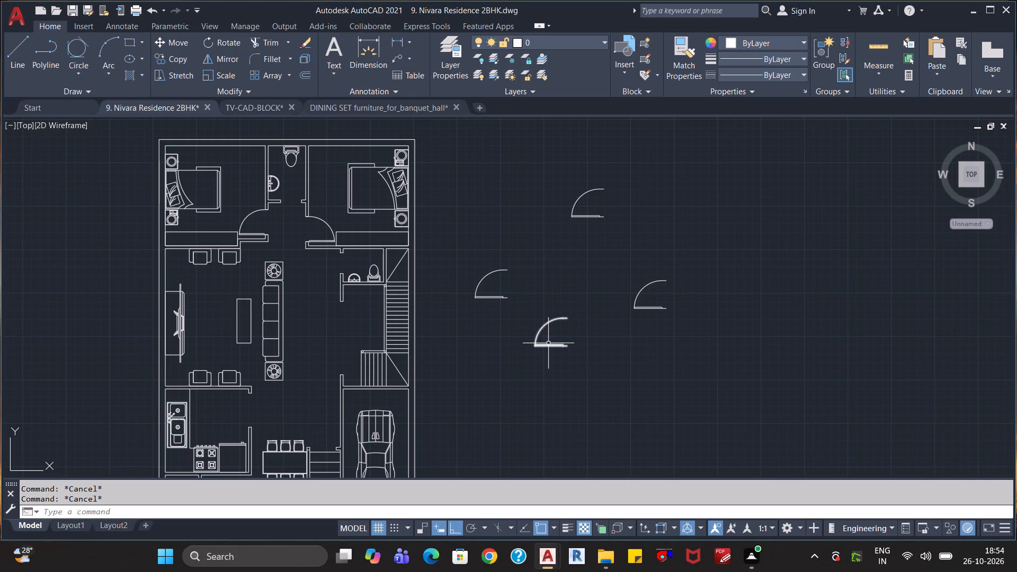
{"action": "middle_click_drag", "start_coordinate": [524, 364], "coordinate": [618, 399]}
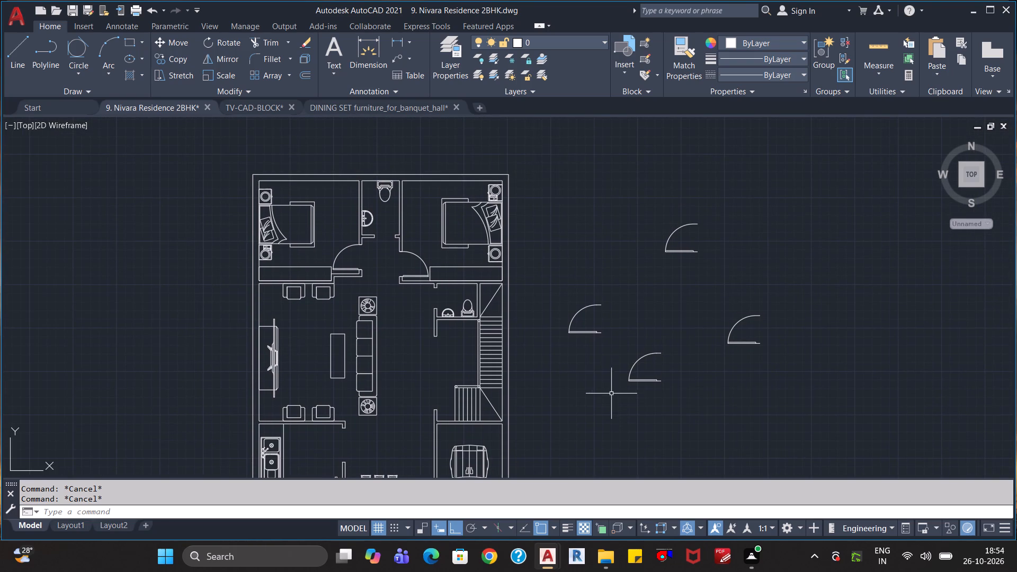
{"action": "left_click", "coordinate": [681, 252]}
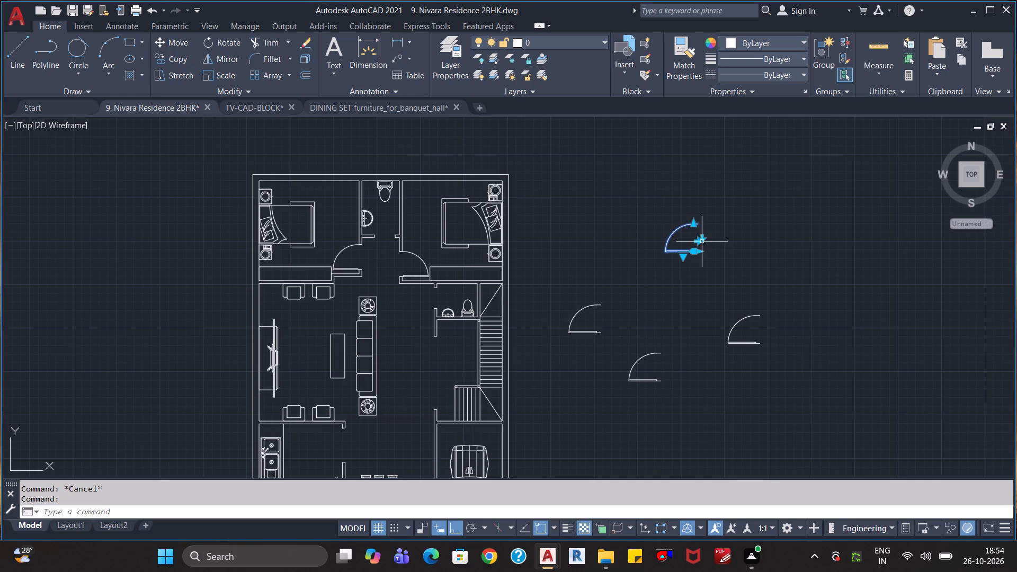
{"action": "left_click", "coordinate": [702, 241]}
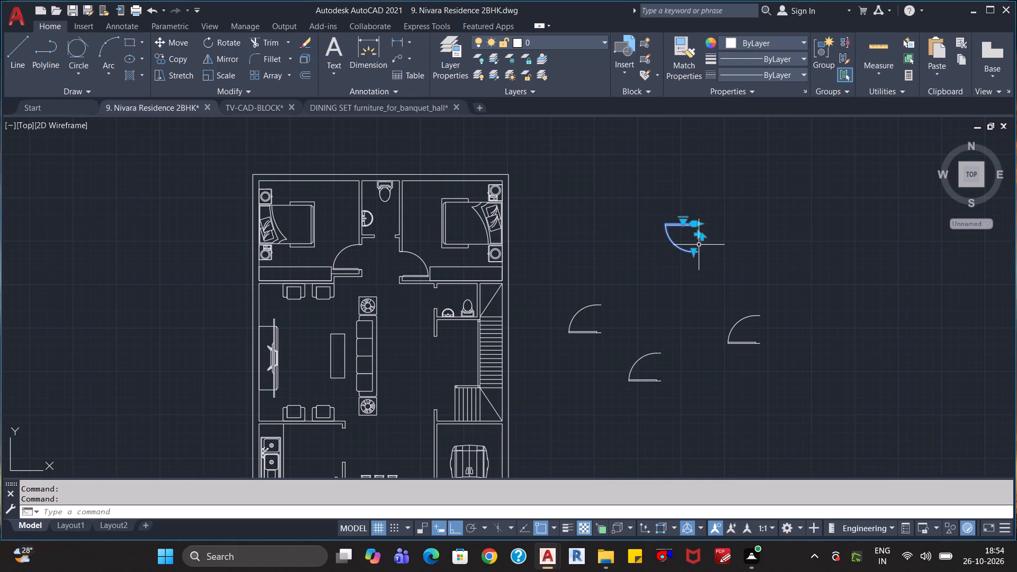
{"action": "left_click", "coordinate": [696, 237]}
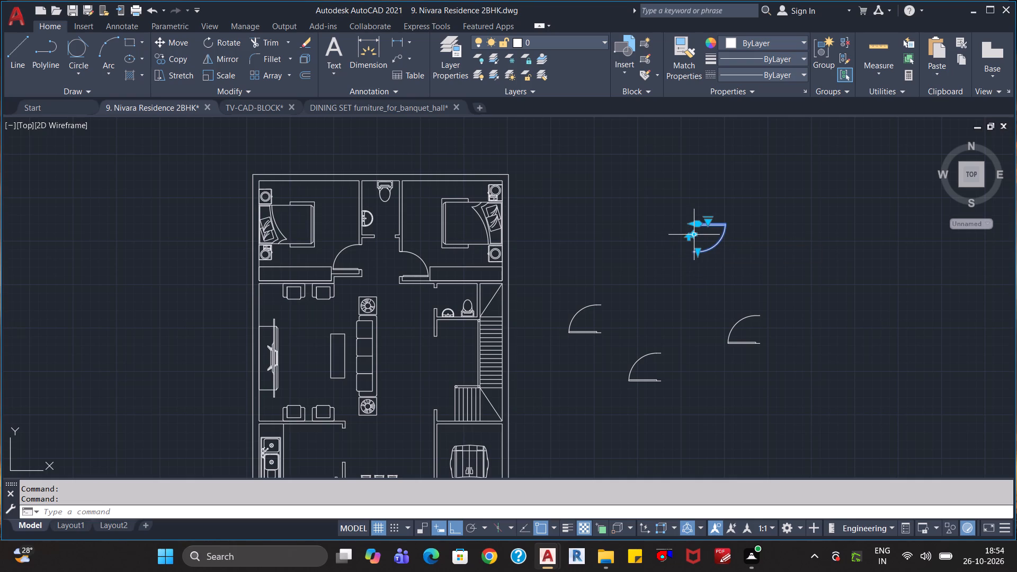
{"action": "left_click", "coordinate": [695, 238]}
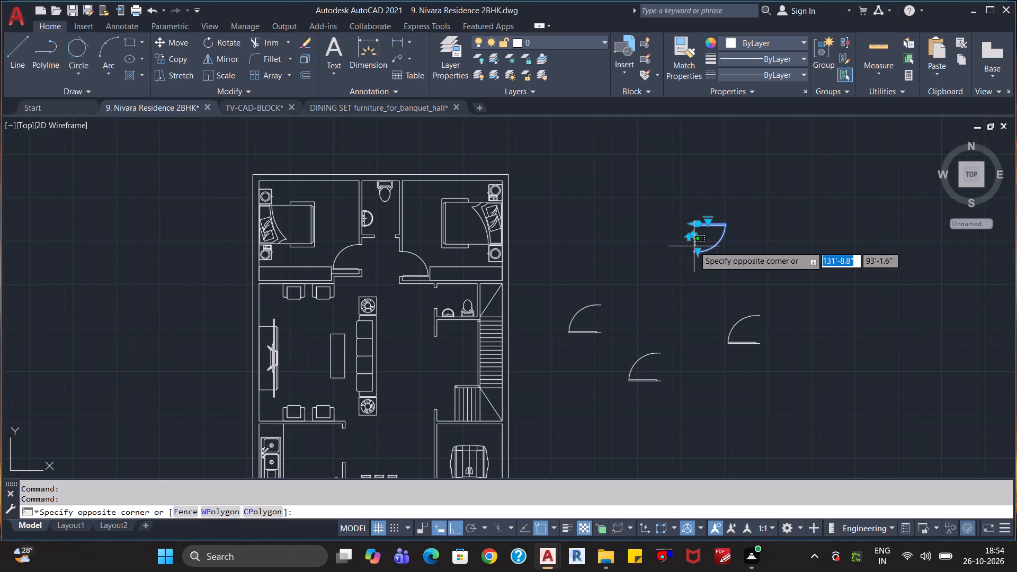
{"action": "left_click", "coordinate": [691, 239]}
{"action": "key", "text": "Escape"}
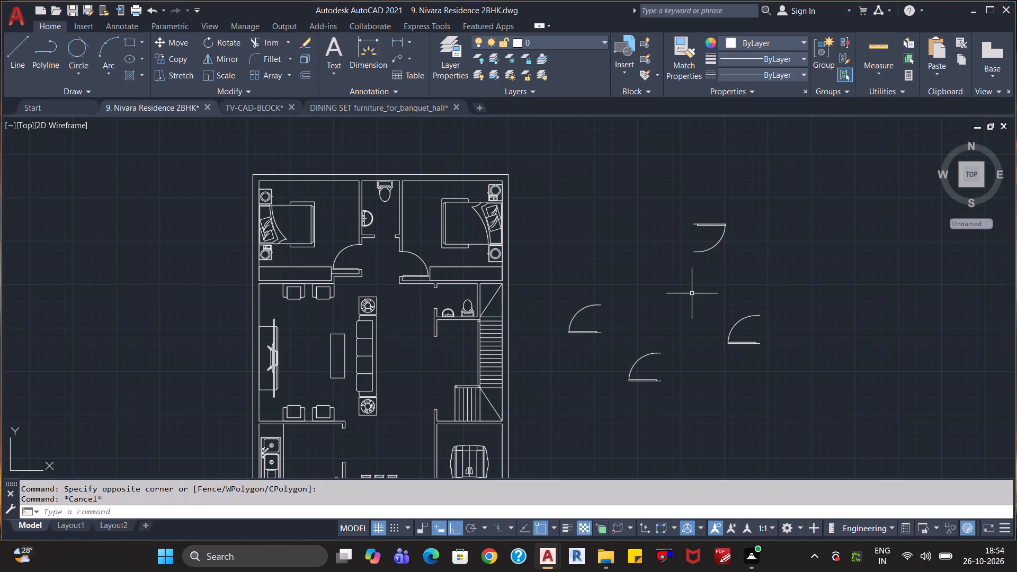
{"action": "key", "text": "Escape"}
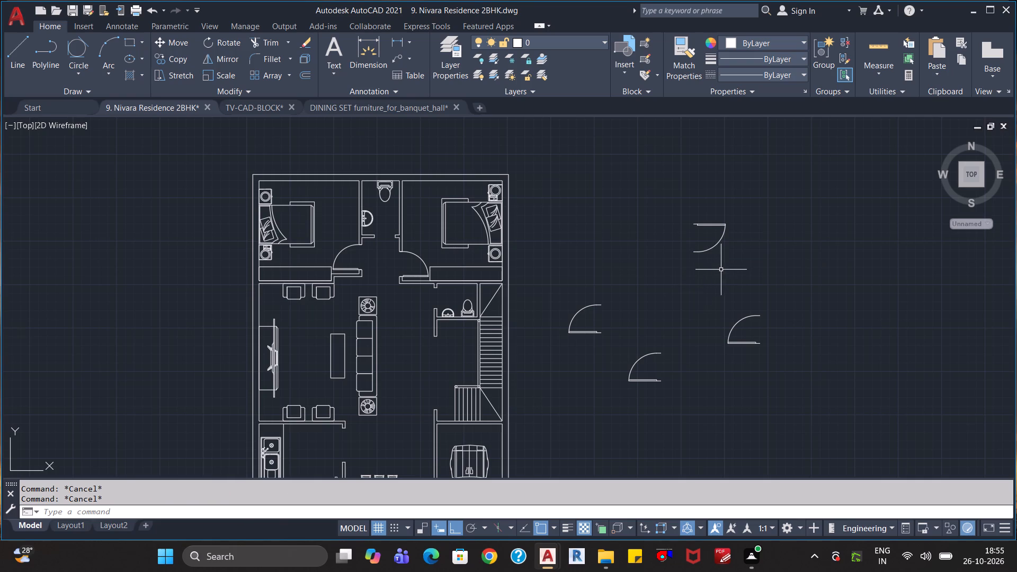
Rotate the flipped uppermost door block 270° about the free end of its straight door leaf.
{"action": "left_click", "coordinate": [721, 269]}
{"action": "left_click", "coordinate": [699, 208]}
{"action": "type", "text": "ro"}
{"action": "key", "text": "Return"}
{"action": "left_click", "coordinate": [690, 221]}
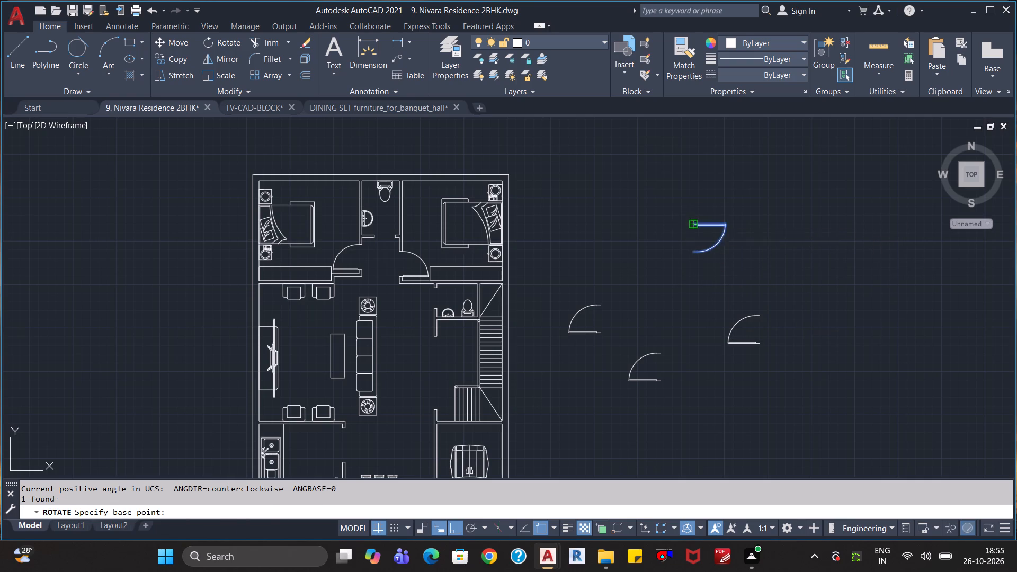
{"action": "left_click", "coordinate": [691, 272]}
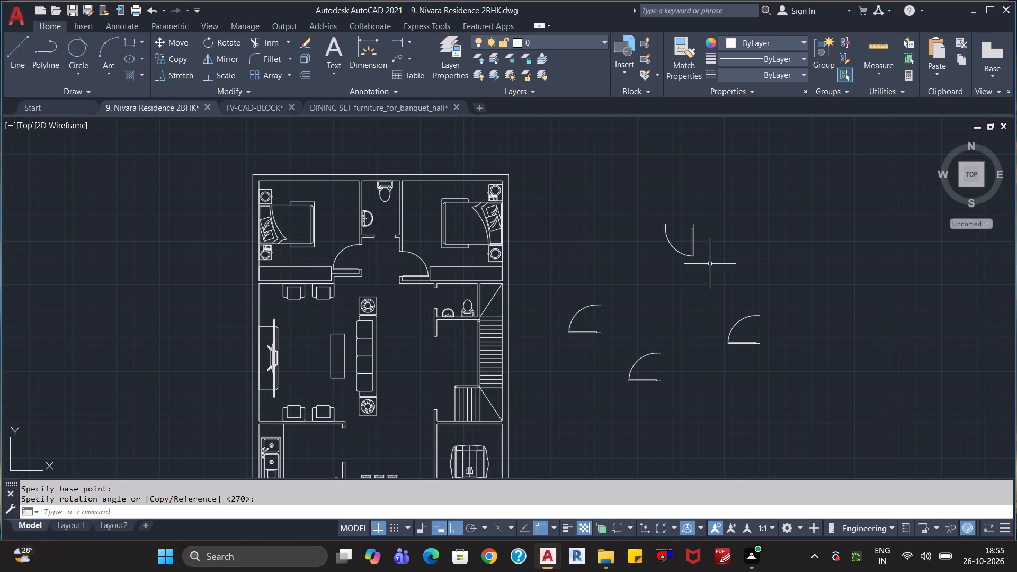
{"action": "left_click", "coordinate": [712, 258]}
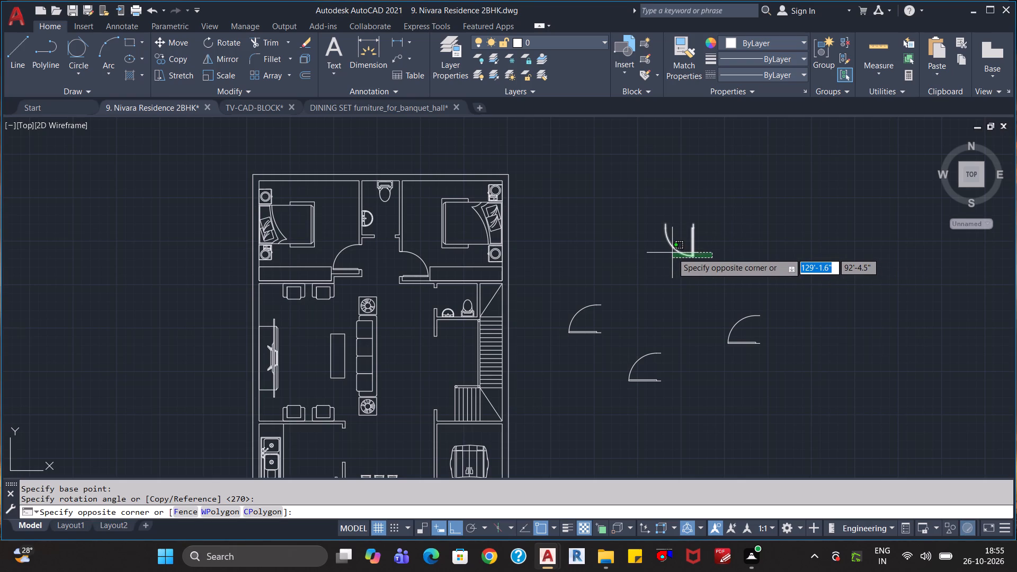
{"action": "key", "text": "Escape"}
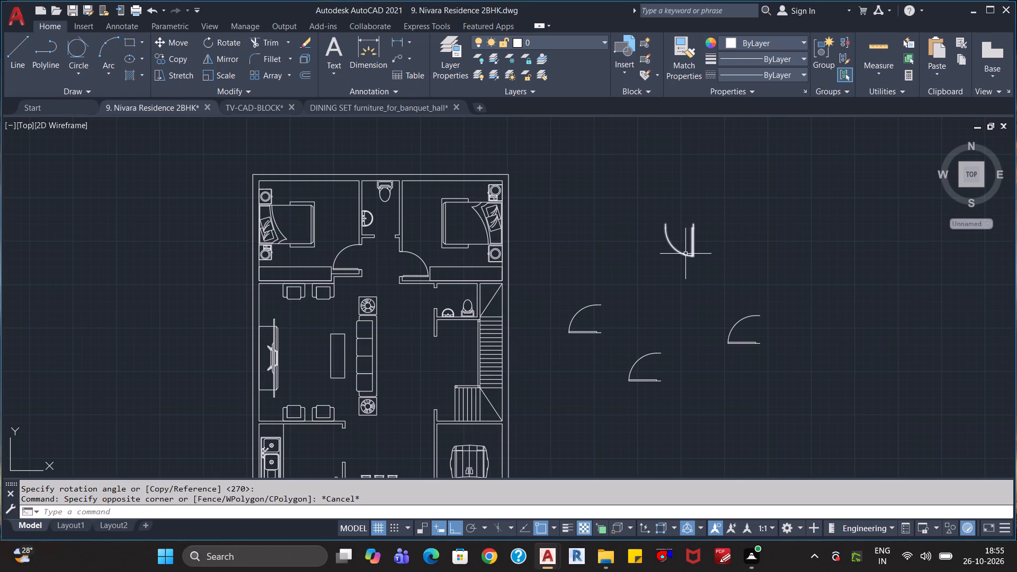
Flip the rotated door block vertically so its leaf and swing arc extend upward.
{"action": "left_click", "coordinate": [685, 254]}
{"action": "left_click", "coordinate": [685, 225]}
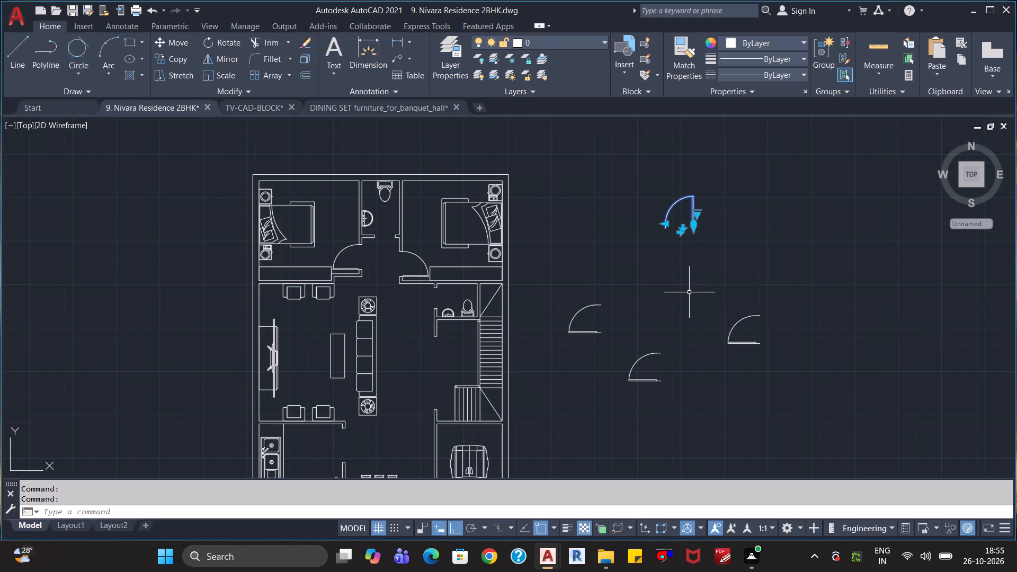
{"action": "key", "text": "Escape"}
{"action": "left_click", "coordinate": [694, 219]}
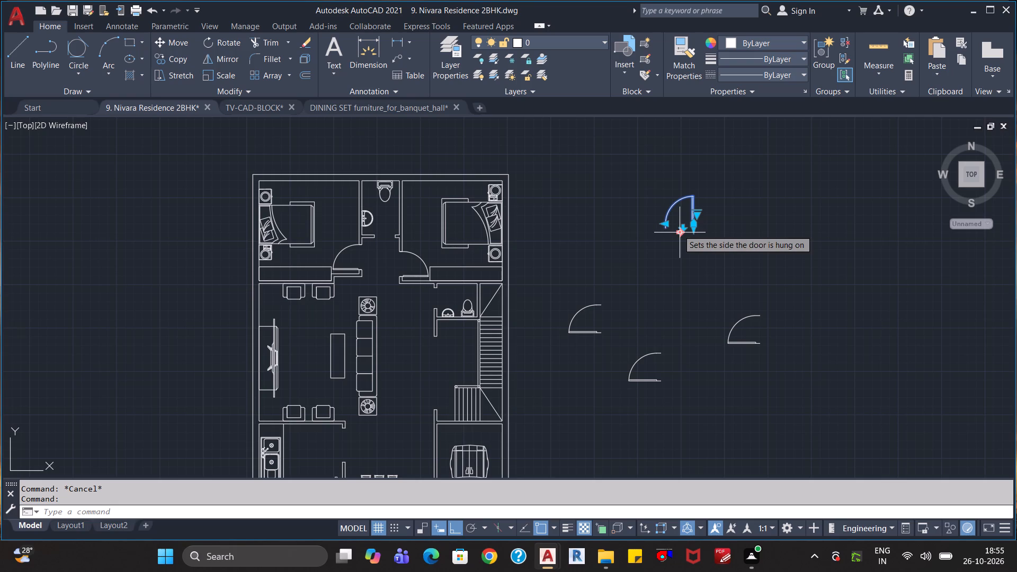
{"action": "key", "text": "Escape"}
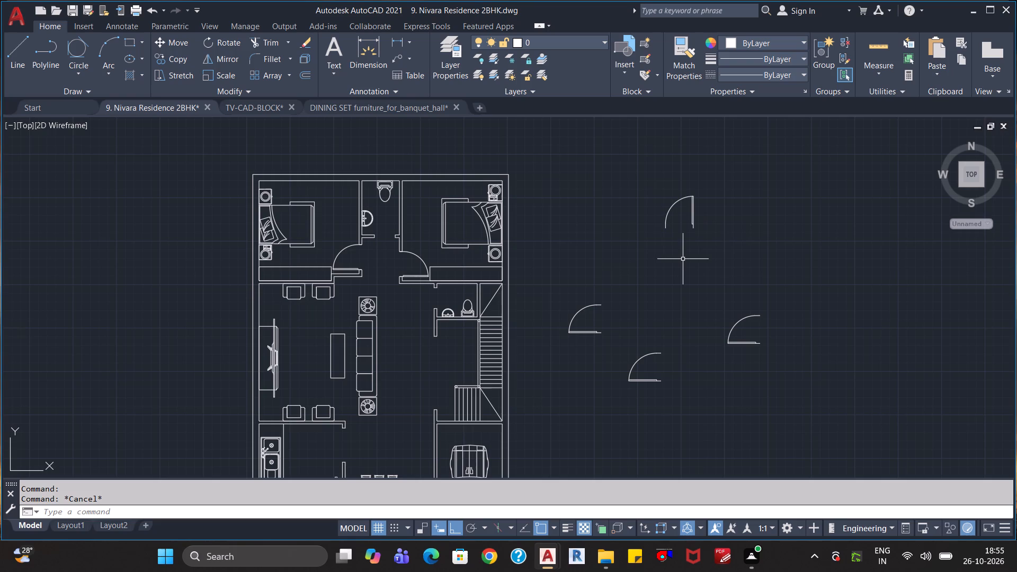
Align the rotated door block with the door opening of the bathroom between the two bedrooms, scaling it to the alignment points.
{"action": "left_click", "coordinate": [694, 220]}
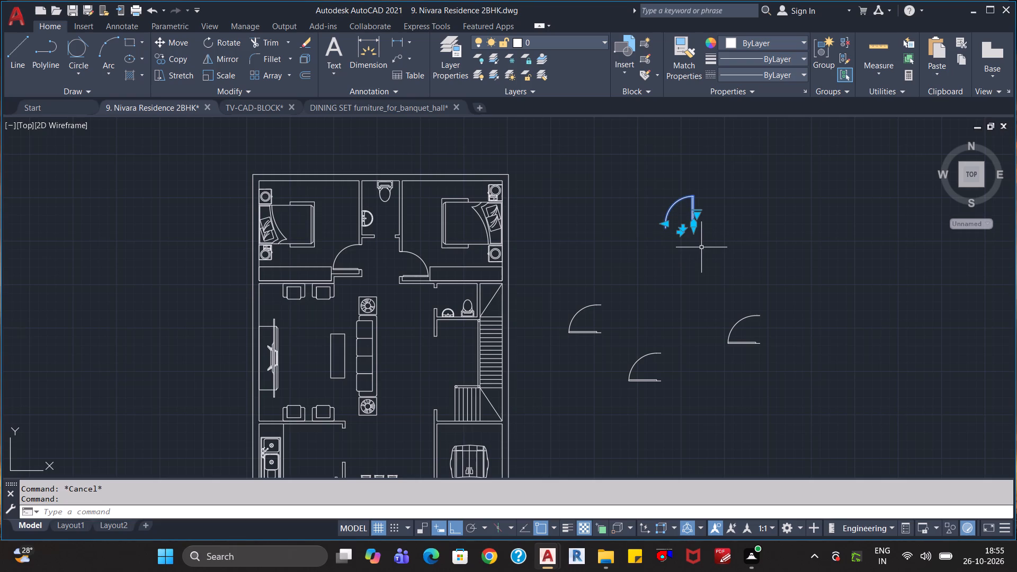
{"action": "type", "text": "al"}
{"action": "key", "text": "Return"}
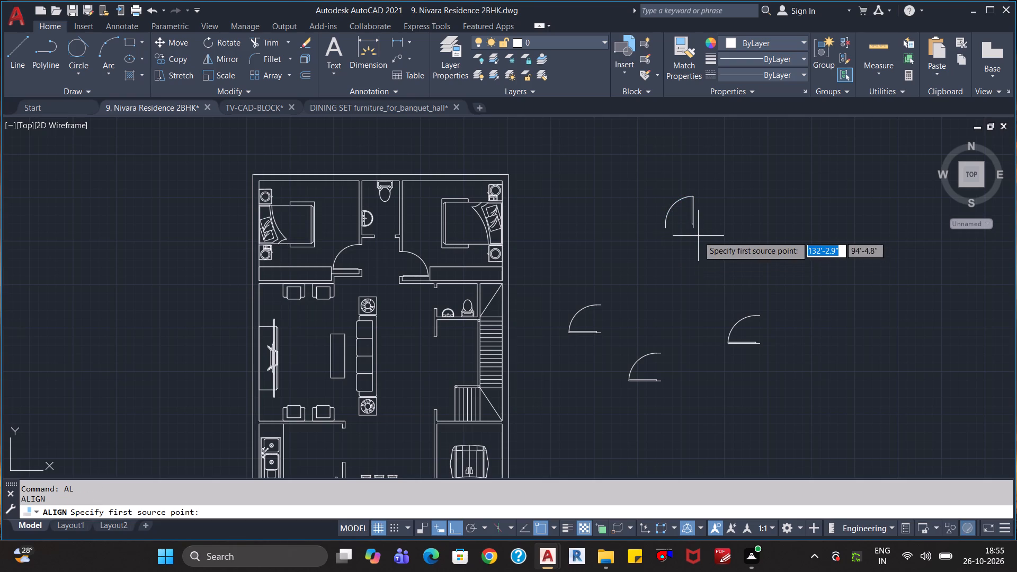
{"action": "left_click", "coordinate": [698, 234]}
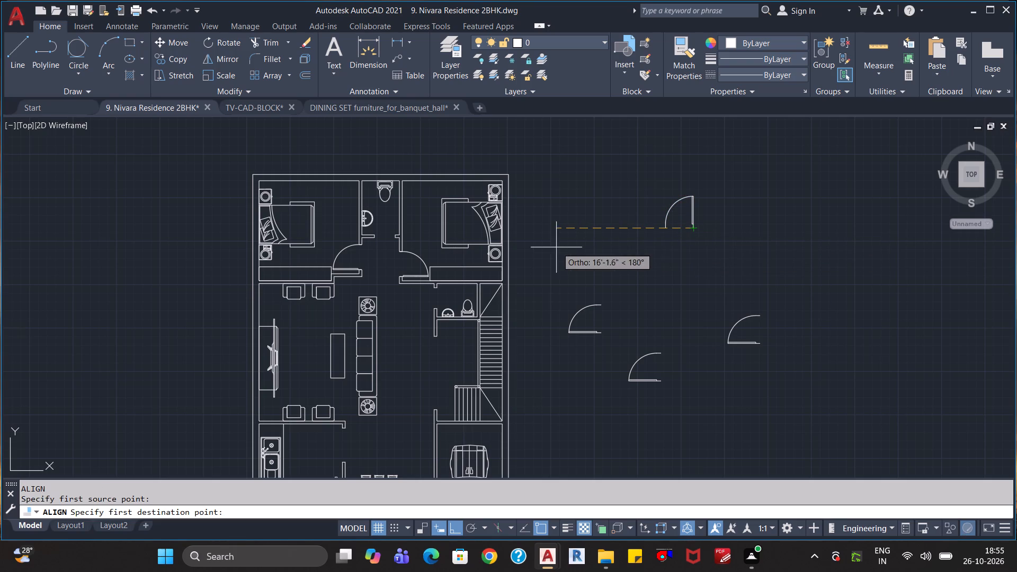
{"action": "scroll", "coordinate": [408, 238], "scroll_direction": "up", "scroll_amount": 3}
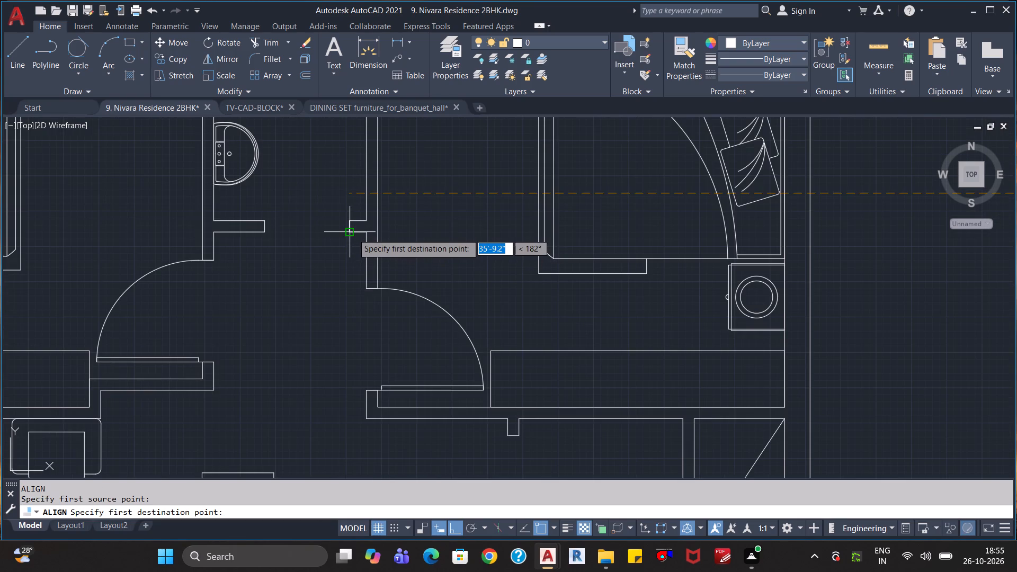
{"action": "left_click", "coordinate": [351, 231]}
{"action": "scroll", "coordinate": [716, 261], "scroll_direction": "down", "scroll_amount": 2}
{"action": "scroll", "coordinate": [855, 285], "scroll_direction": "down", "scroll_amount": 2}
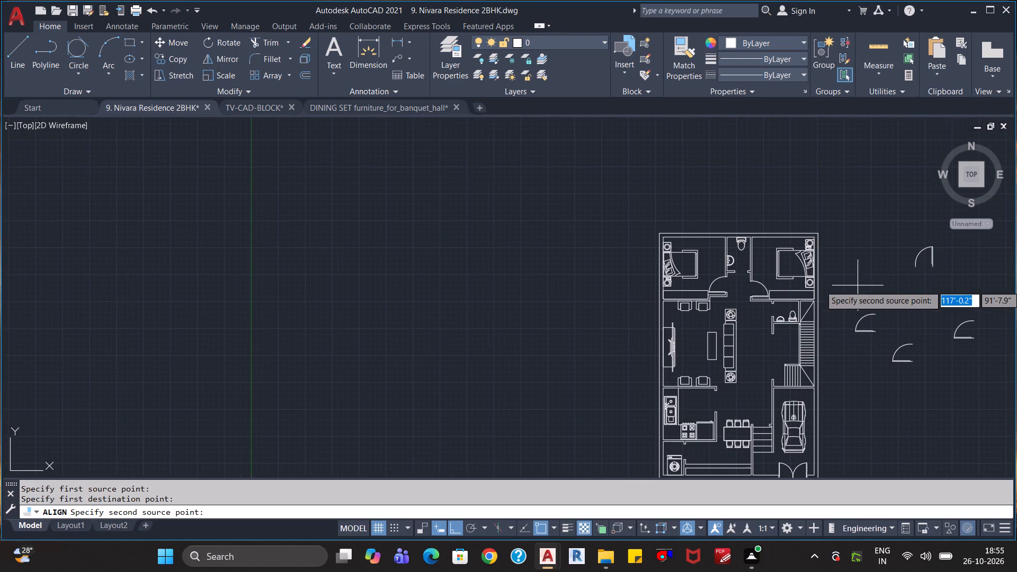
{"action": "middle_click_drag", "start_coordinate": [923, 285], "coordinate": [791, 298]}
{"action": "scroll", "coordinate": [787, 293], "scroll_direction": "up", "scroll_amount": 3}
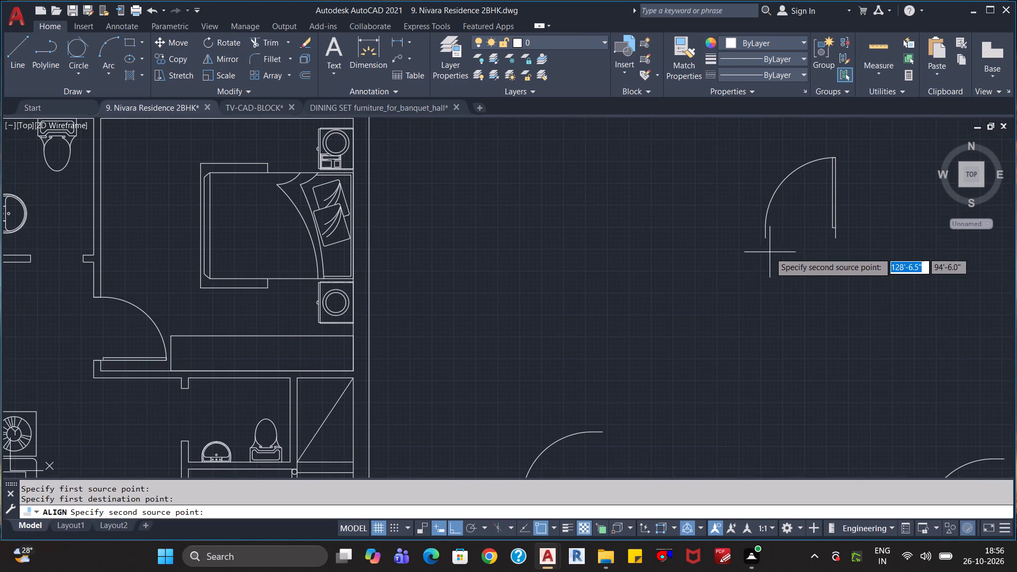
{"action": "left_click", "coordinate": [766, 238]}
{"action": "middle_click_drag", "start_coordinate": [191, 308], "coordinate": [358, 309]}
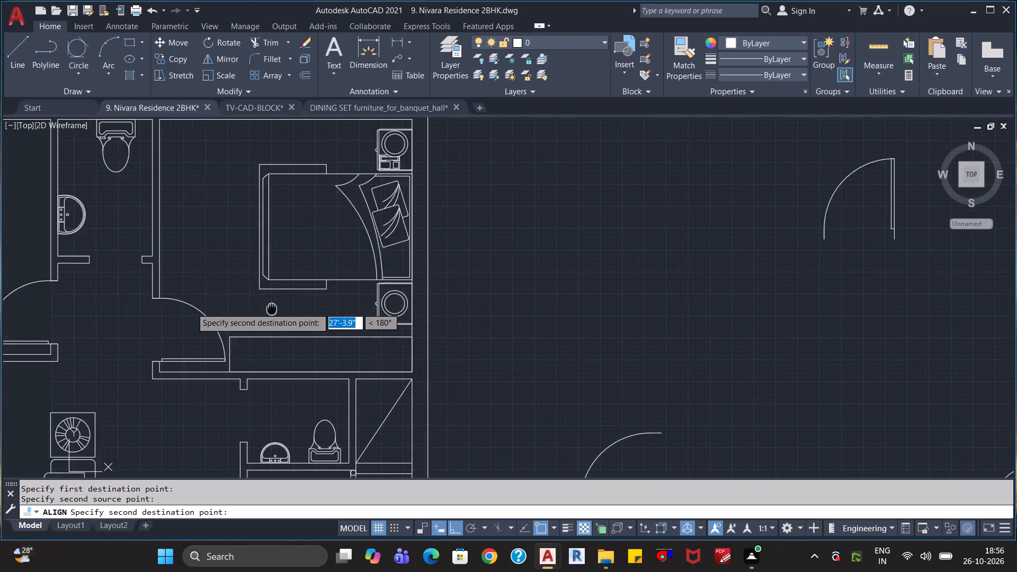
{"action": "middle_click_drag", "start_coordinate": [358, 309], "coordinate": [574, 311]}
{"action": "left_click", "coordinate": [417, 270]}
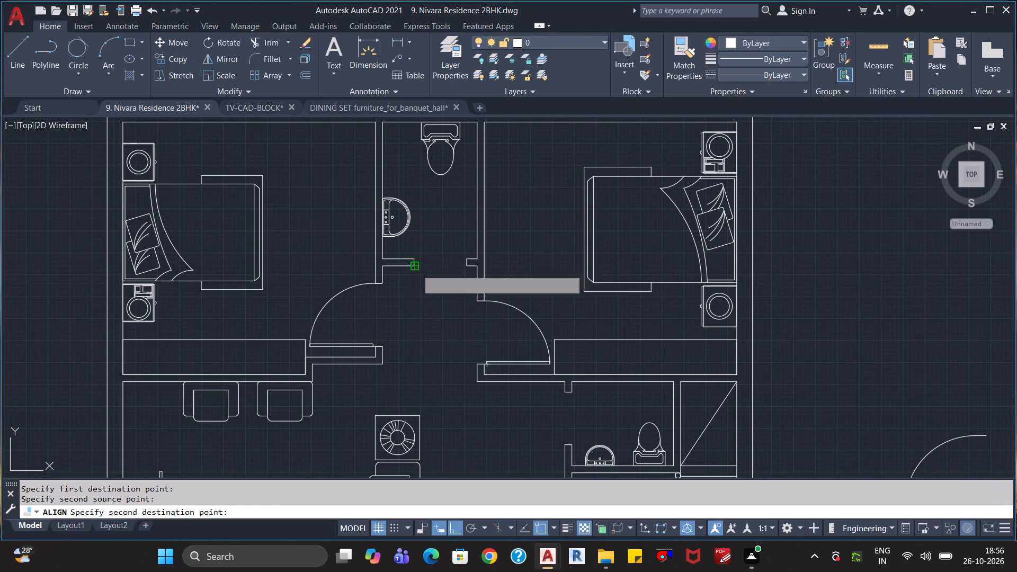
{"action": "key", "text": "Return"}
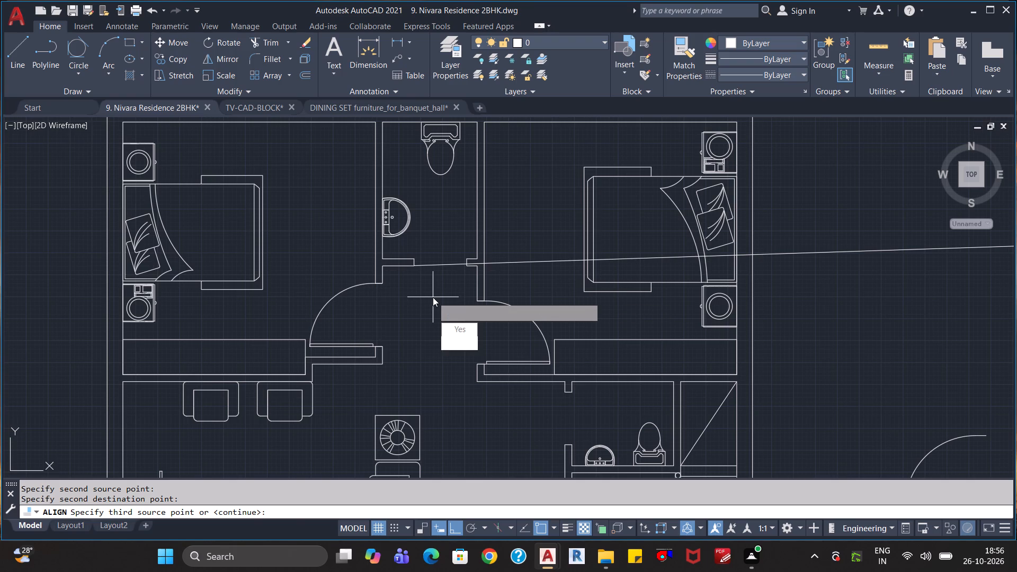
{"action": "key", "text": "y"}
{"action": "key", "text": "Return"}
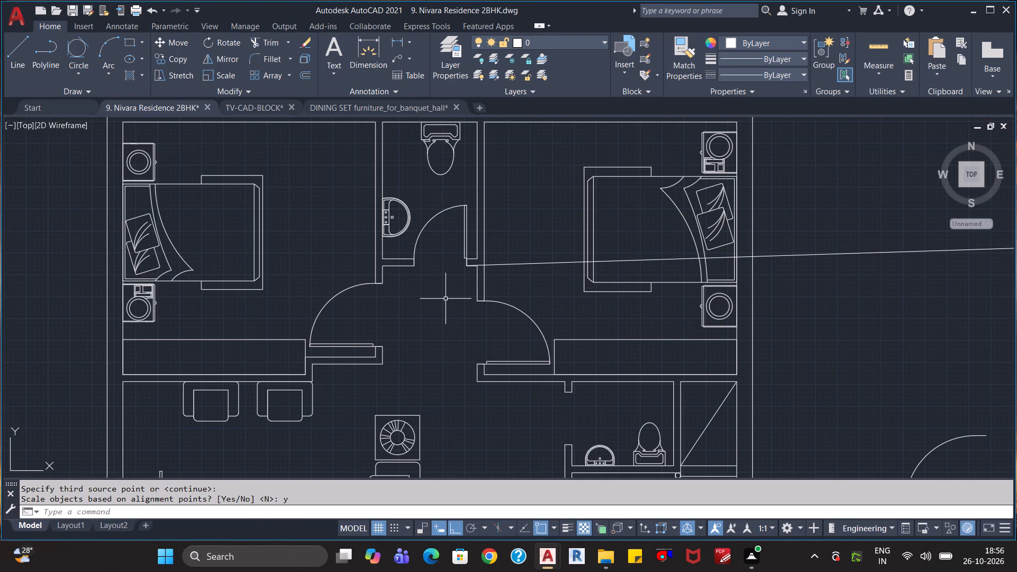
{"action": "key", "text": "Escape"}
{"action": "key", "text": "Escape"}
Flip the loose door block nearest the plan both vertically and horizontally.
{"action": "scroll", "coordinate": [440, 320], "scroll_direction": "down", "scroll_amount": 2}
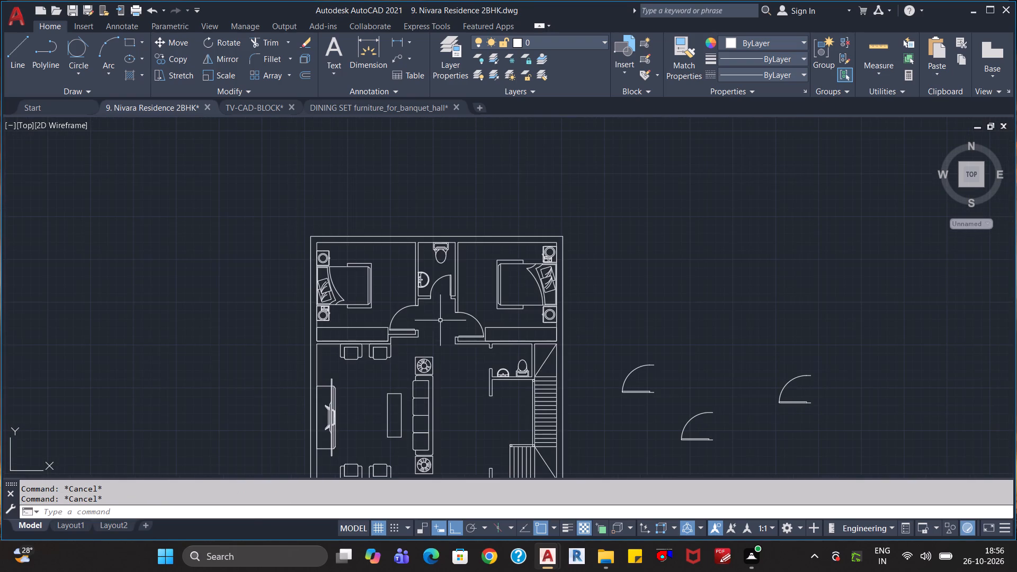
{"action": "middle_click_drag", "start_coordinate": [613, 329], "coordinate": [626, 246]}
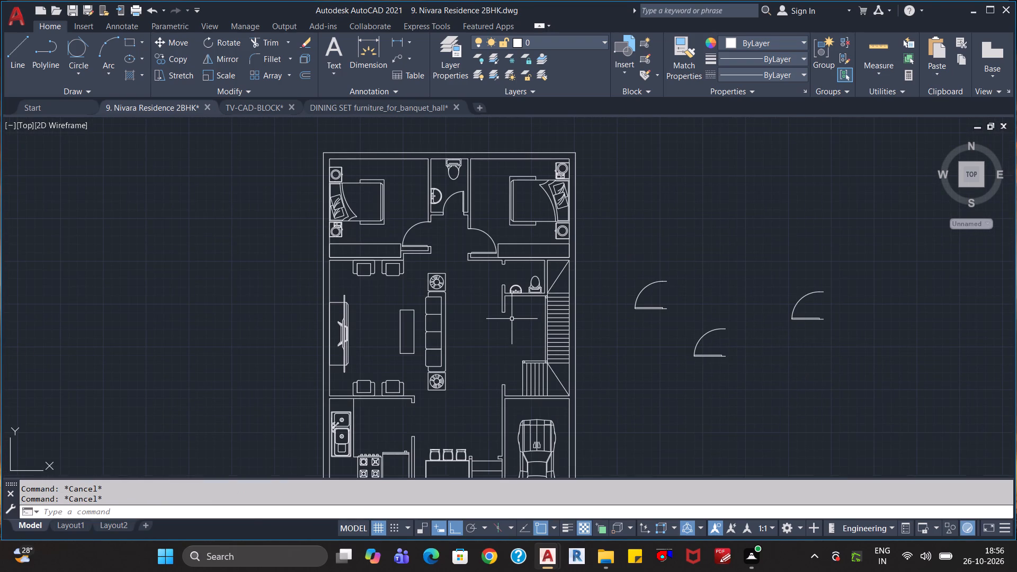
{"action": "scroll", "coordinate": [494, 321], "scroll_direction": "up", "scroll_amount": 2}
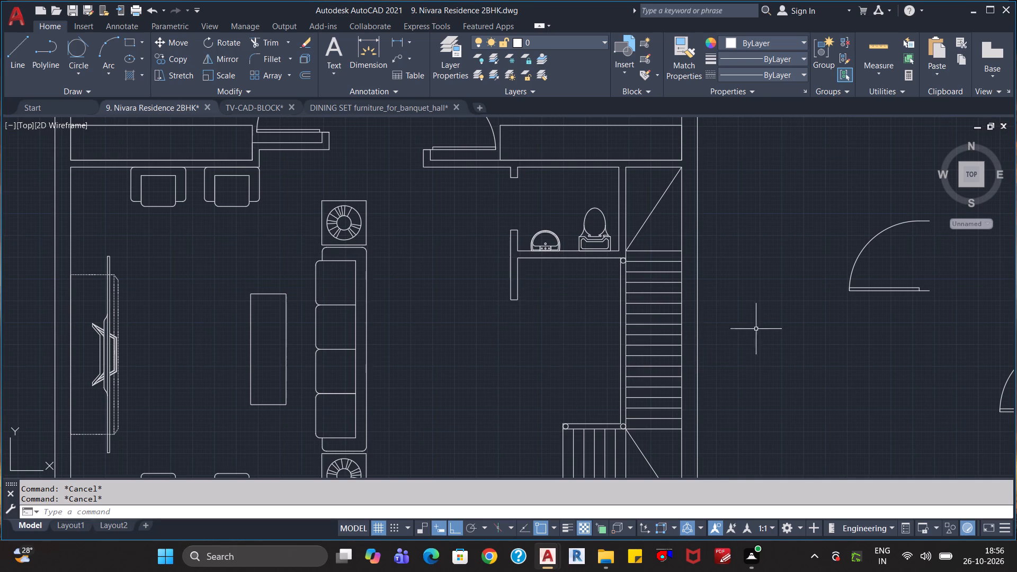
{"action": "middle_click_drag", "start_coordinate": [789, 324], "coordinate": [657, 379]}
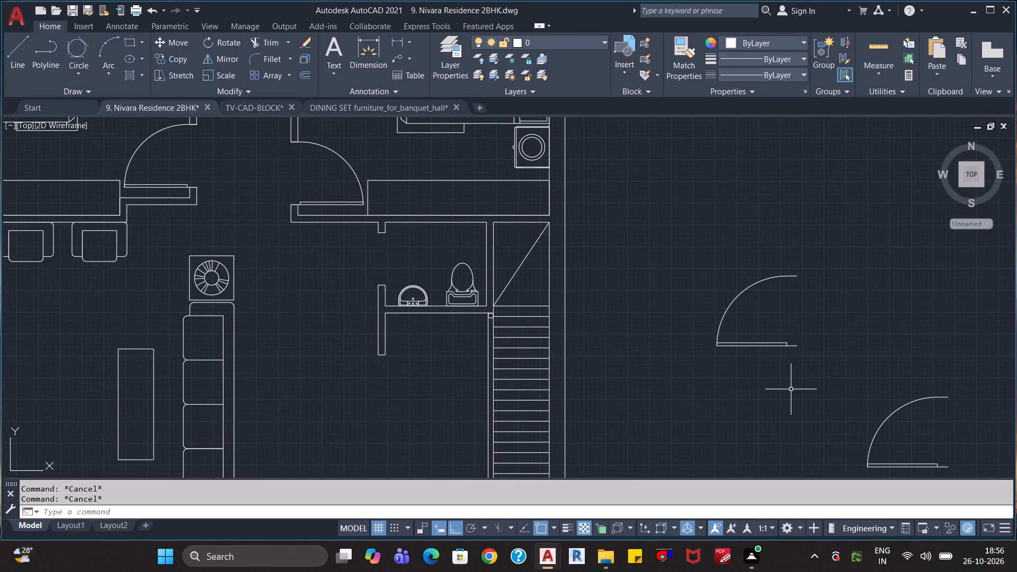
{"action": "left_click", "coordinate": [761, 344]}
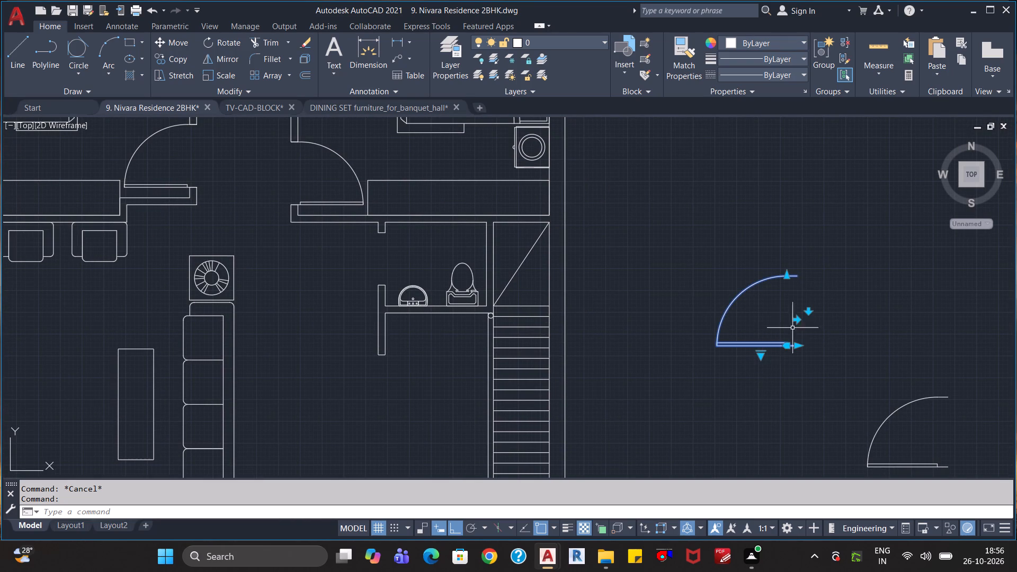
{"action": "left_click", "coordinate": [808, 314]}
{"action": "key", "text": "Escape"}
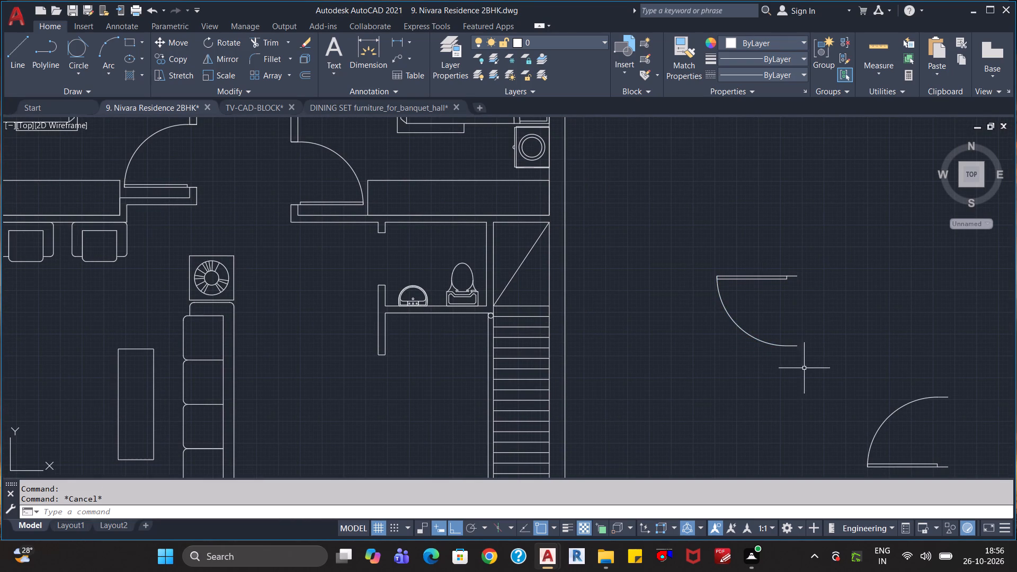
{"action": "key", "text": "Escape"}
{"action": "left_click", "coordinate": [762, 278]}
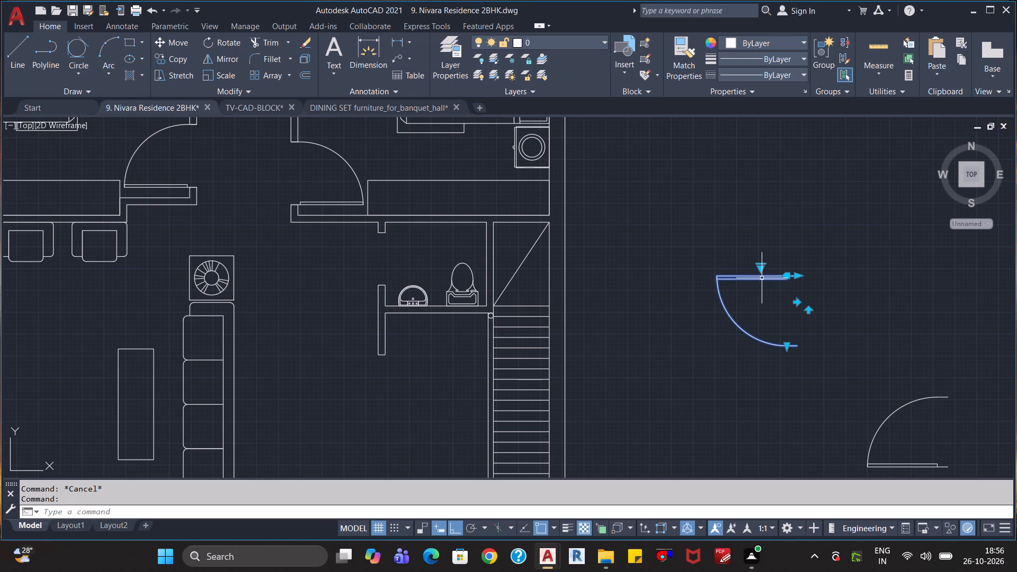
{"action": "left_click", "coordinate": [796, 305]}
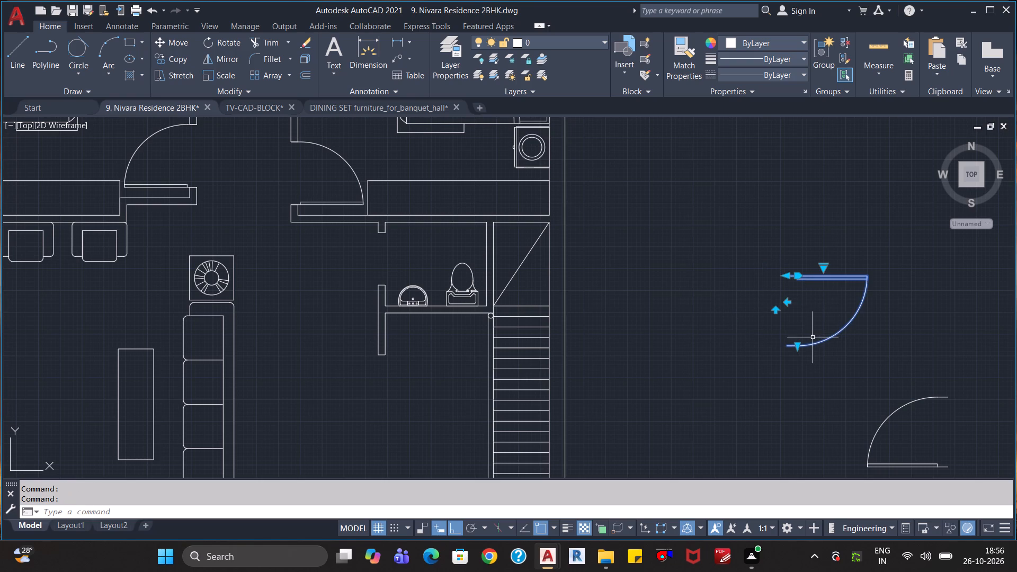
{"action": "key", "text": "Escape"}
{"action": "key", "text": "Escape"}
Align the flipped door block with the door opening of the small toilet beside the staircase, scaling it to the alignment points.
{"action": "left_click", "coordinate": [787, 276]}
{"action": "type", "text": "al"}
{"action": "key", "text": "Return"}
{"action": "left_click", "coordinate": [784, 276]}
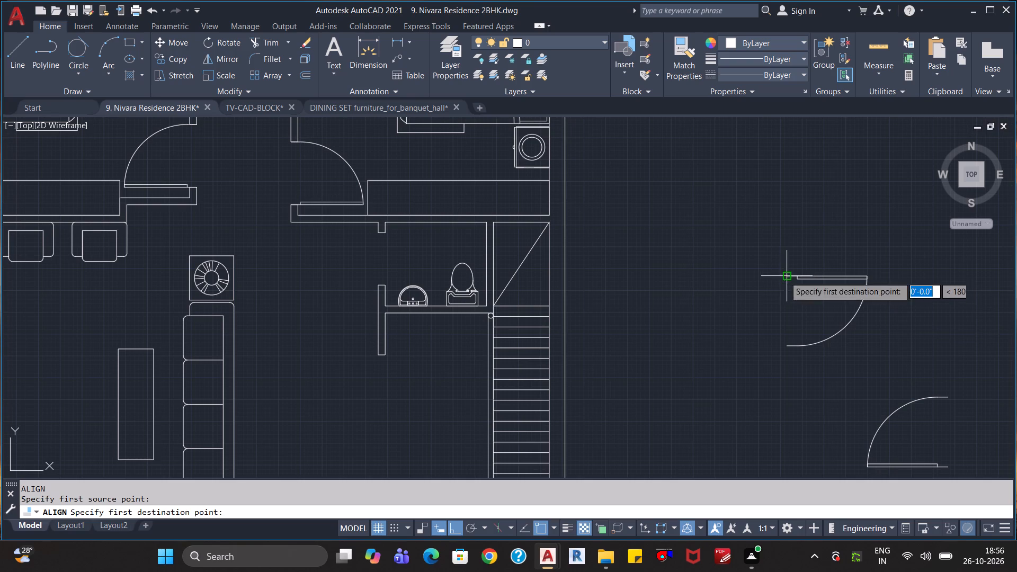
{"action": "left_click", "coordinate": [378, 229]}
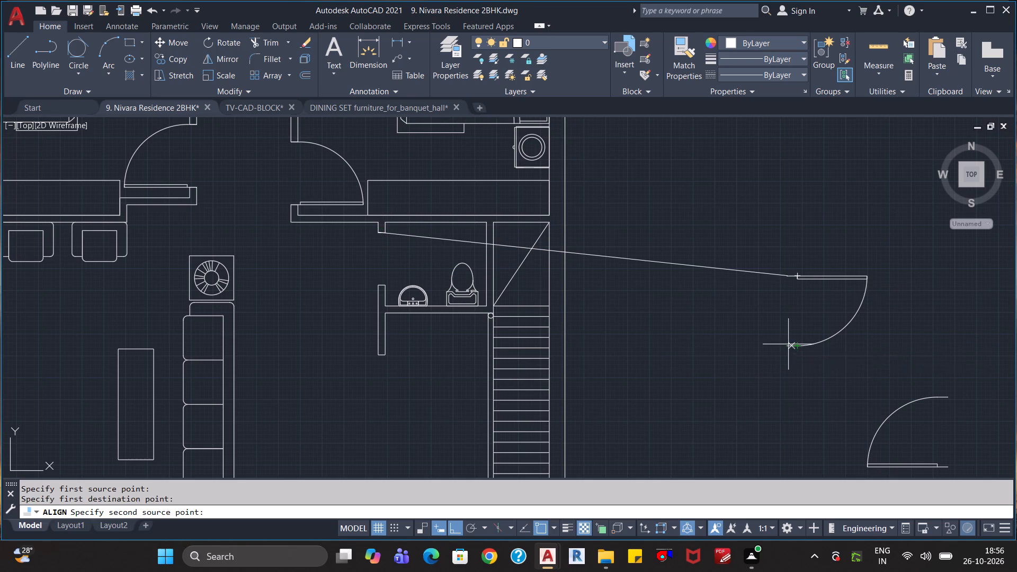
{"action": "left_click", "coordinate": [788, 344]}
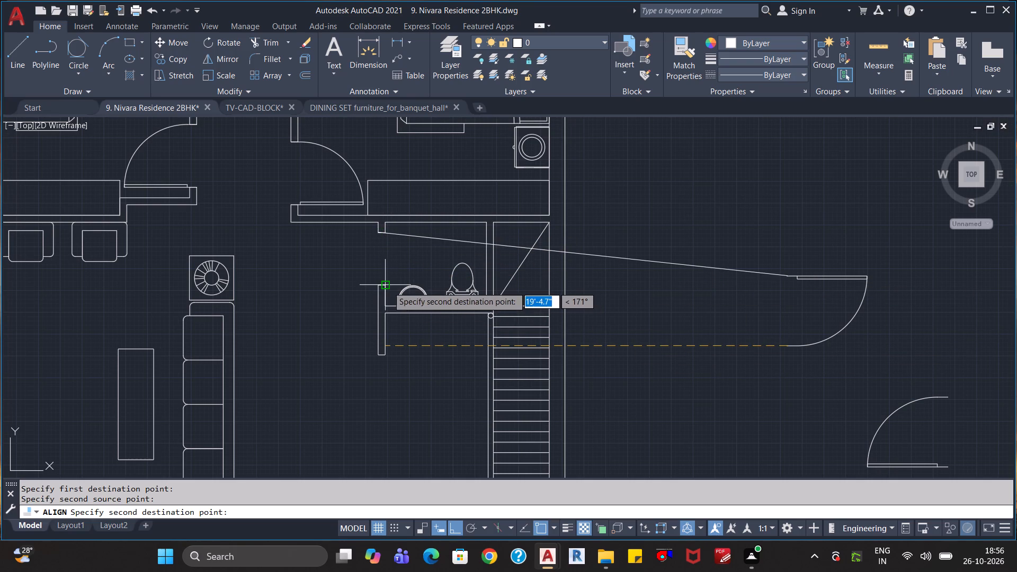
{"action": "left_click", "coordinate": [377, 285]}
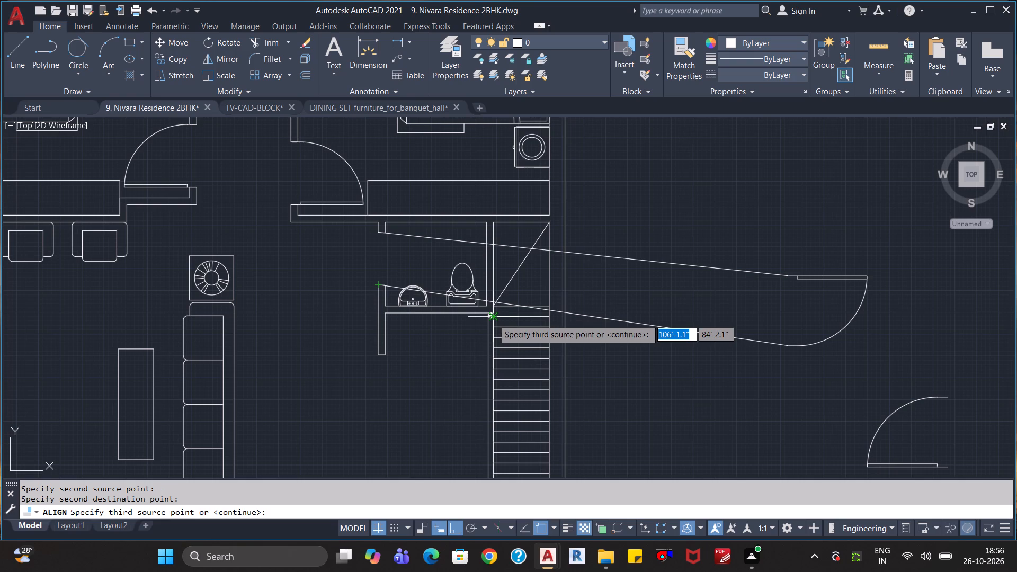
{"action": "key", "text": "Return"}
{"action": "key", "text": "y"}
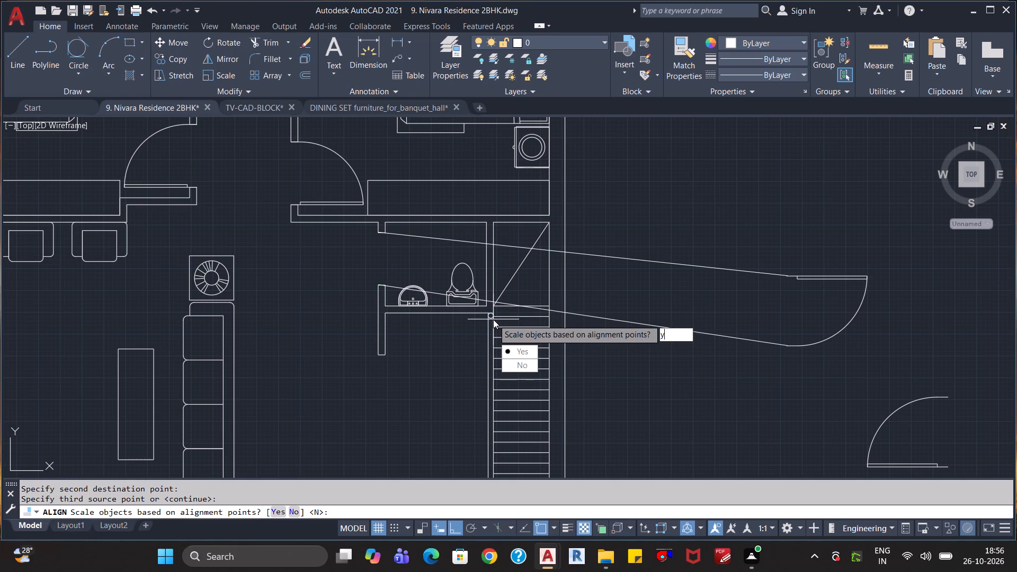
{"action": "key", "text": "Return"}
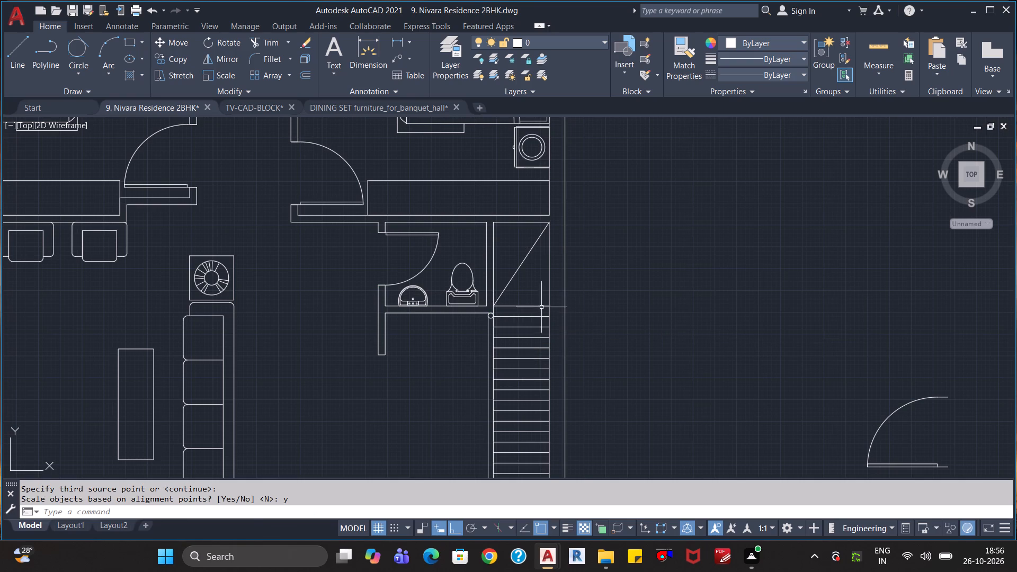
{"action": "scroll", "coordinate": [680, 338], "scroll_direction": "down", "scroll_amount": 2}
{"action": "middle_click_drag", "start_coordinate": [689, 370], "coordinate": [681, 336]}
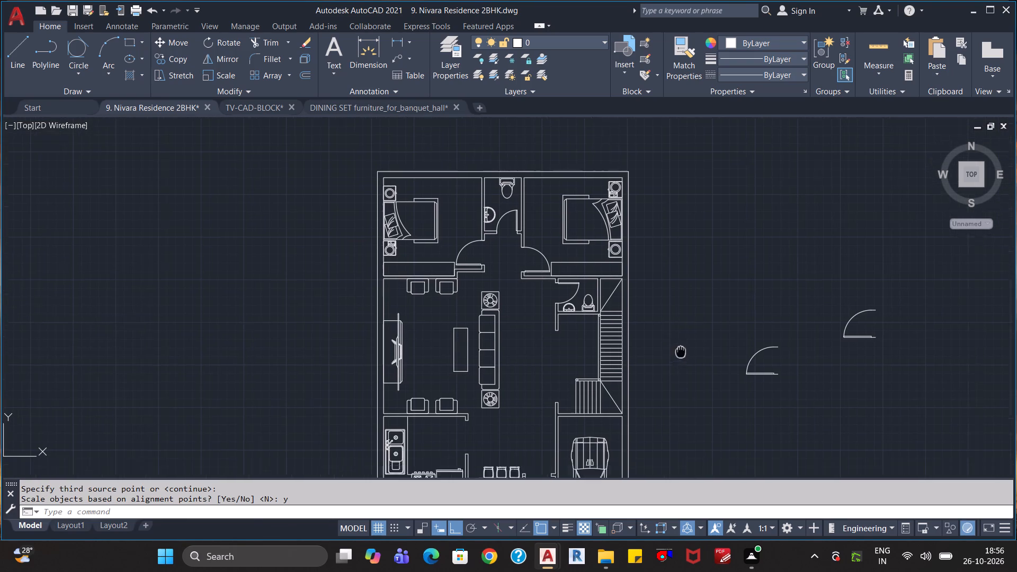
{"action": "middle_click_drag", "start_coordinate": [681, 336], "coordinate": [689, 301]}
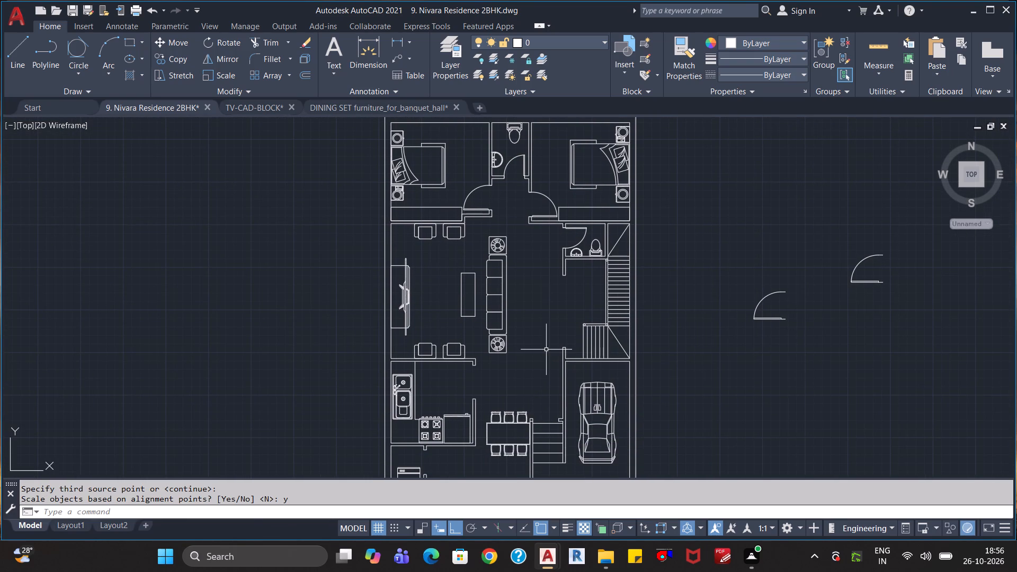
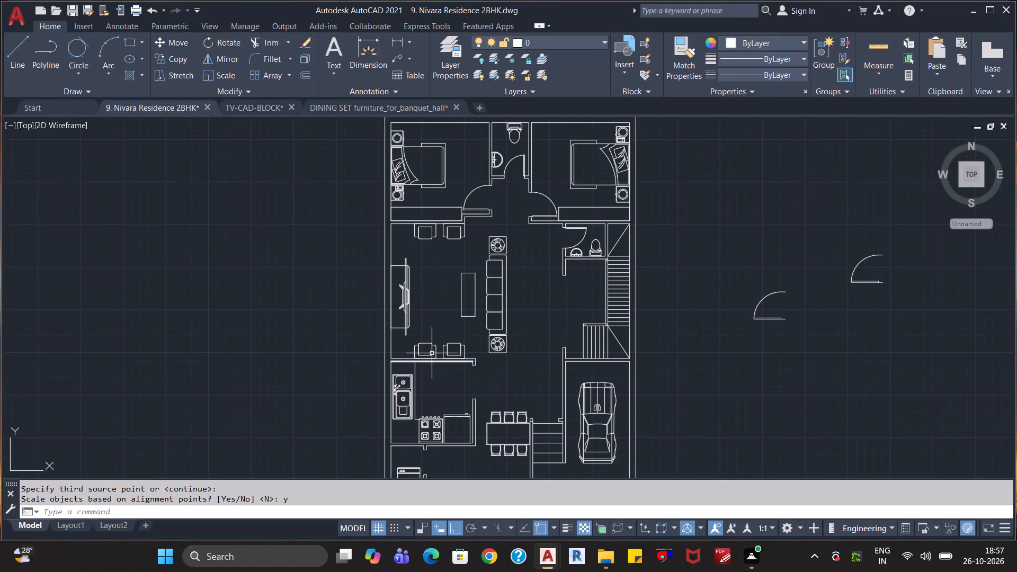
Flip the loose door block nearest the plan both vertically and horizontally.
{"action": "middle_click_drag", "start_coordinate": [677, 416], "coordinate": [658, 294]}
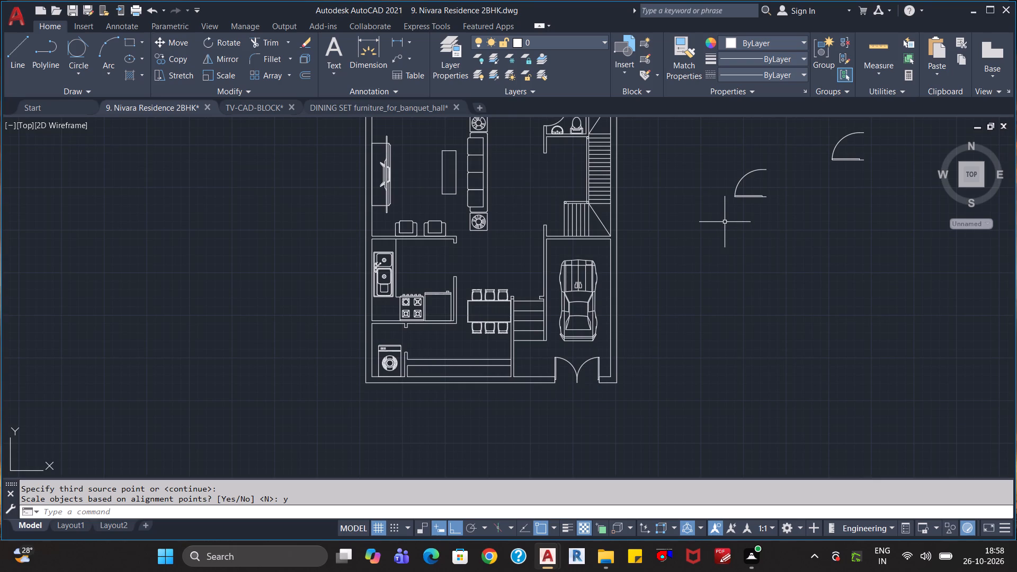
{"action": "left_click", "coordinate": [747, 195]}
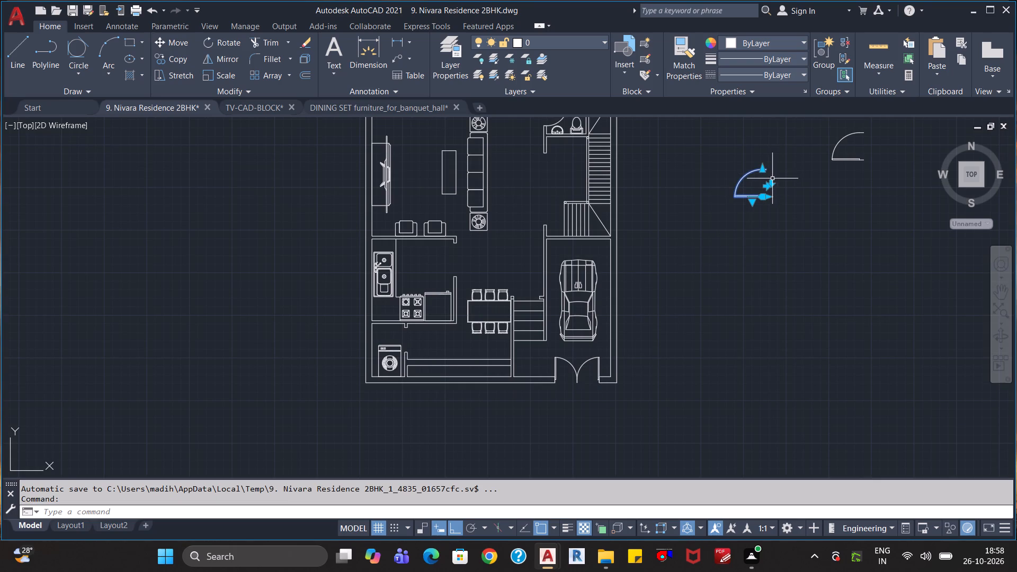
{"action": "left_click", "coordinate": [771, 182]}
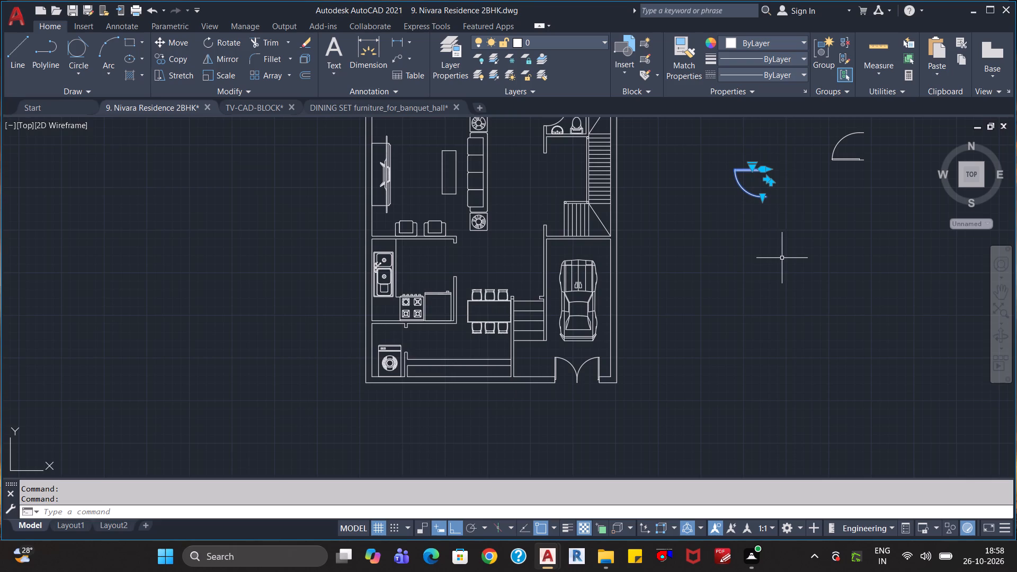
{"action": "left_click", "coordinate": [765, 182]}
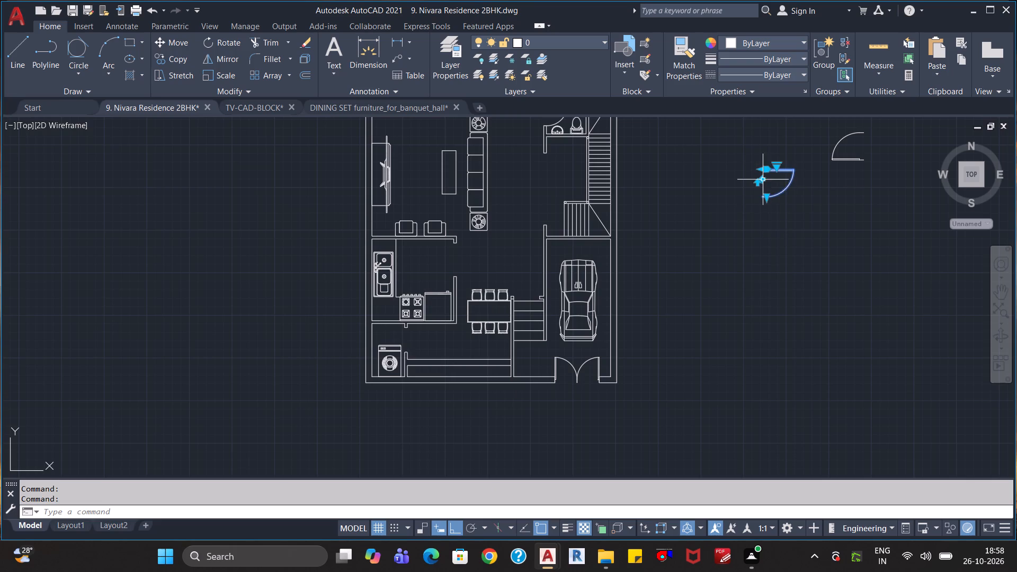
{"action": "key", "text": "Escape"}
{"action": "key", "text": "Escape"}
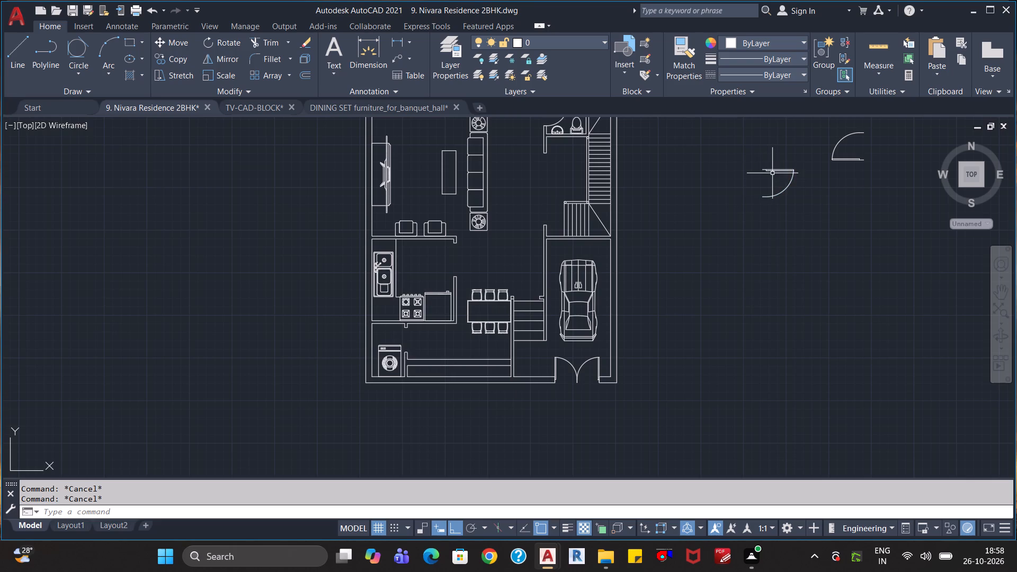
Align the flipped door block with the door opening of the washing-machine room below the kitchen, scaling it to the alignment points.
{"action": "left_click", "coordinate": [774, 171]}
{"action": "type", "text": "al"}
{"action": "key", "text": "Return"}
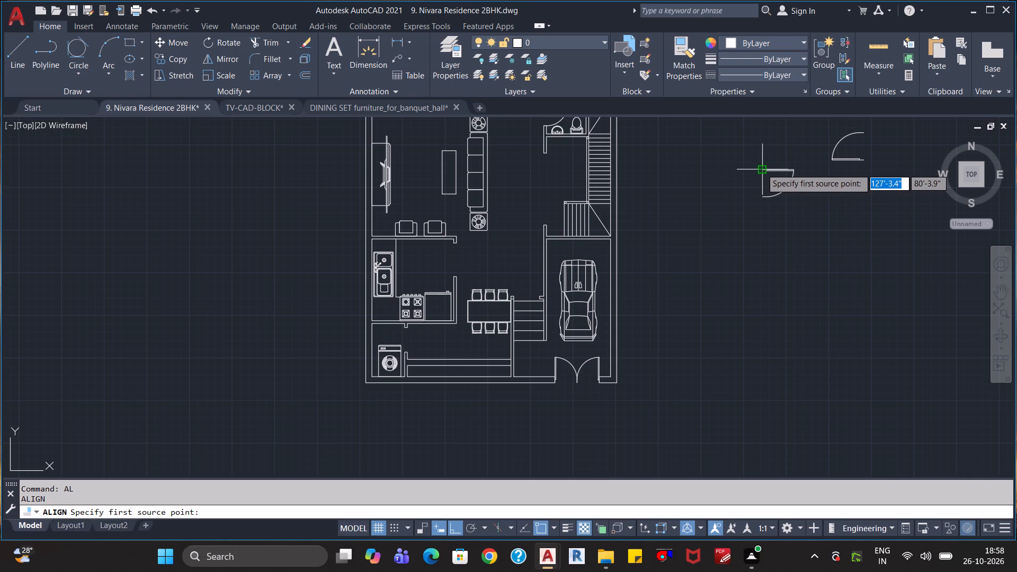
{"action": "left_click", "coordinate": [762, 168]}
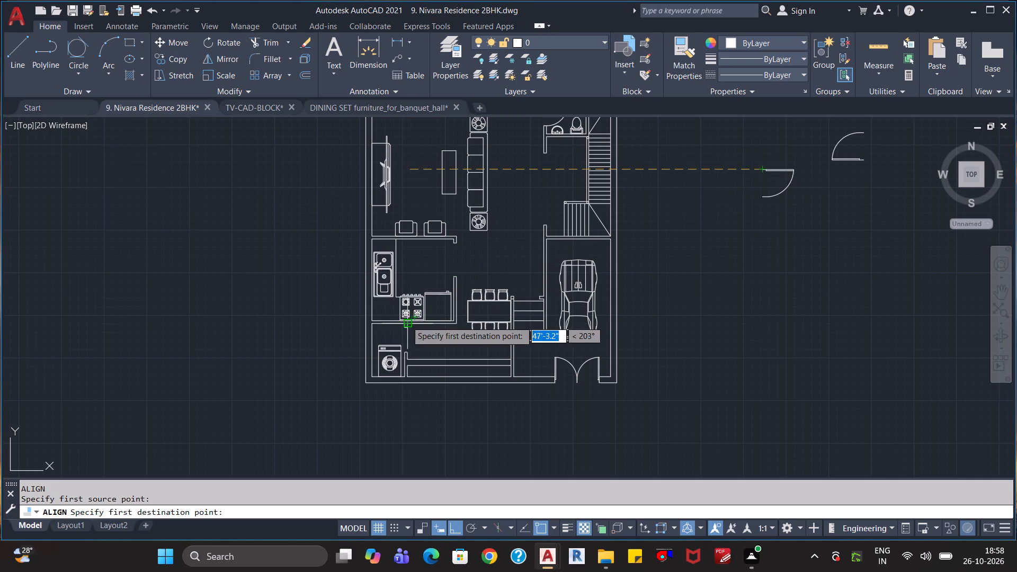
{"action": "scroll", "coordinate": [406, 324], "scroll_direction": "up", "scroll_amount": 4}
{"action": "left_click", "coordinate": [385, 348]}
{"action": "scroll", "coordinate": [528, 351], "scroll_direction": "down", "scroll_amount": 3}
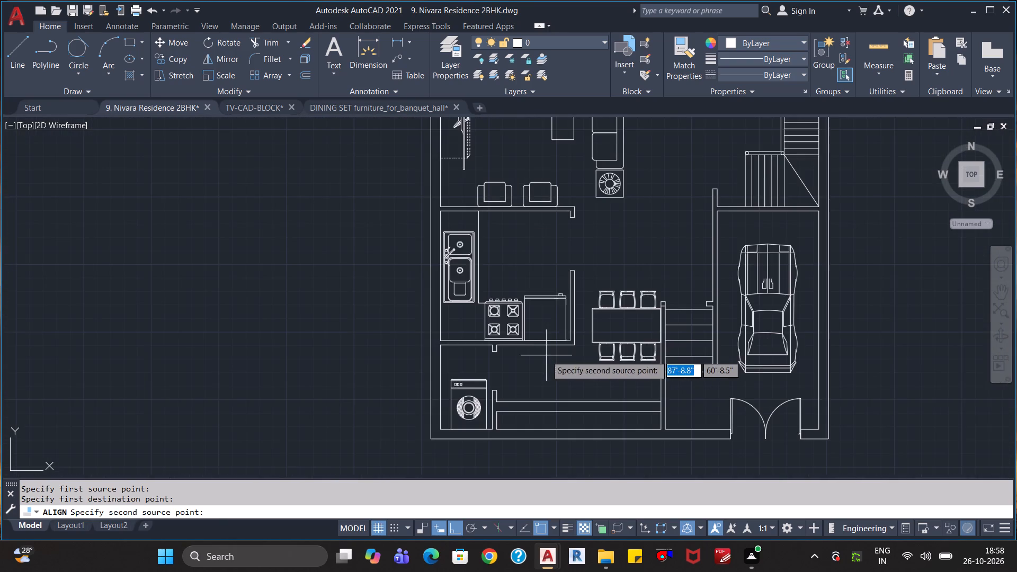
{"action": "scroll", "coordinate": [628, 353], "scroll_direction": "down", "scroll_amount": 2}
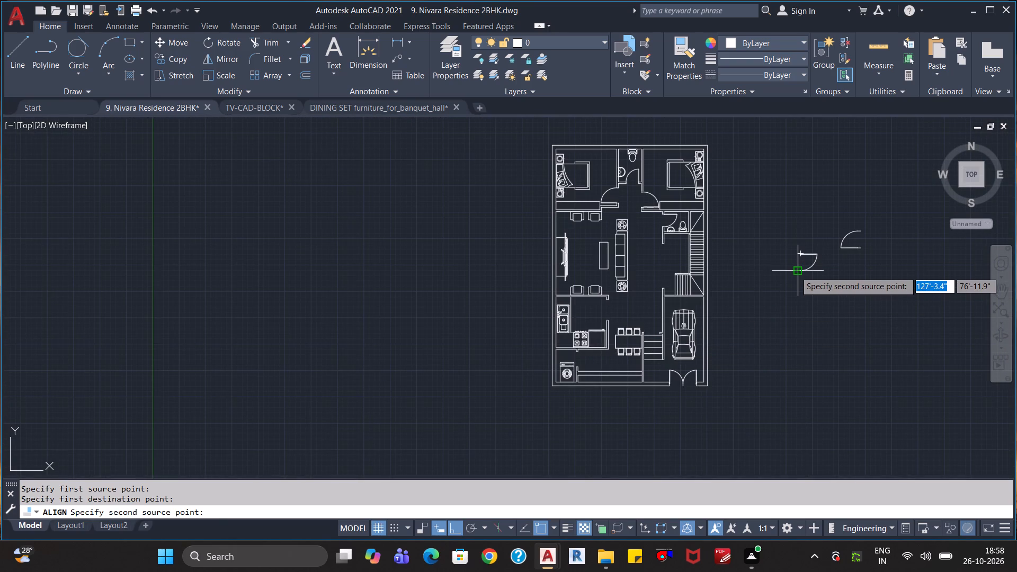
{"action": "left_click", "coordinate": [795, 271]}
{"action": "scroll", "coordinate": [591, 356], "scroll_direction": "up", "scroll_amount": 5}
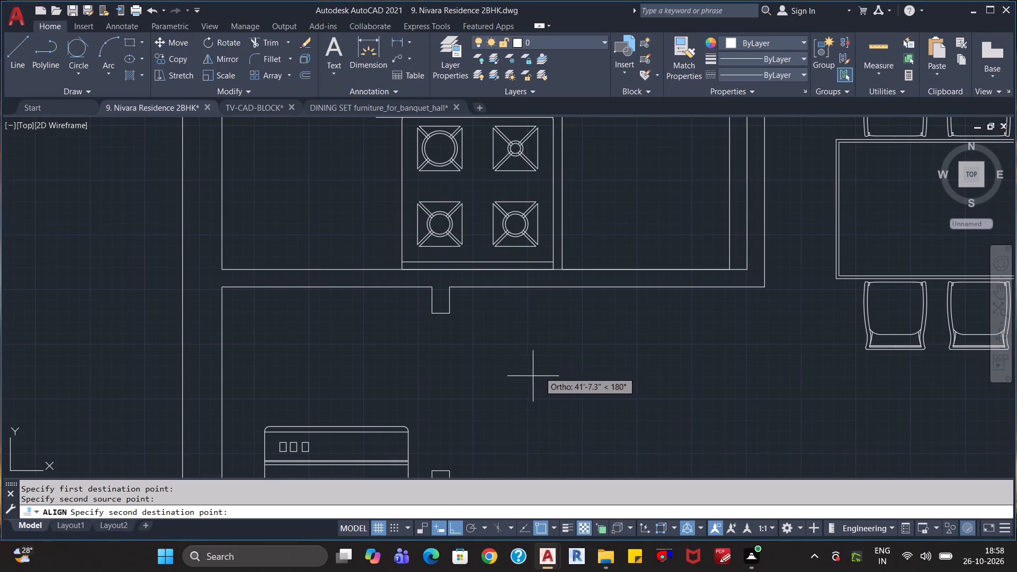
{"action": "left_click", "coordinate": [432, 468]}
{"action": "key", "text": "Return"}
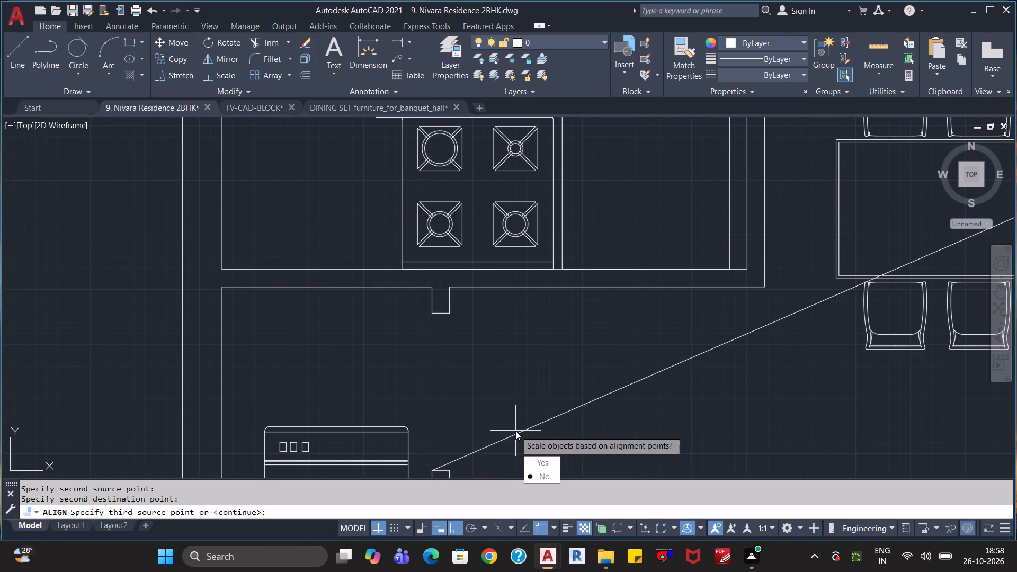
{"action": "key", "text": "y"}
{"action": "key", "text": "Return"}
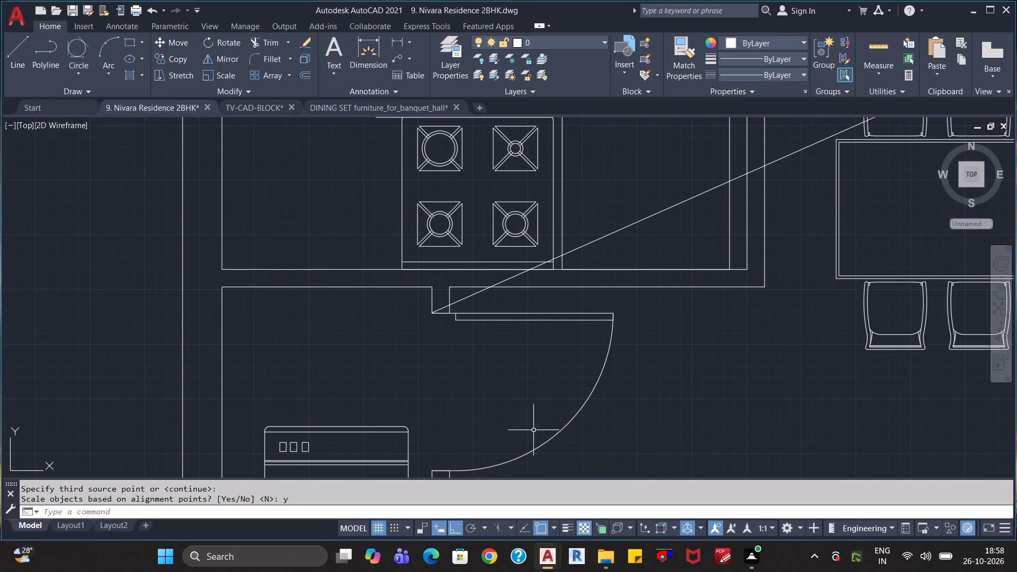
{"action": "key", "text": "Escape"}
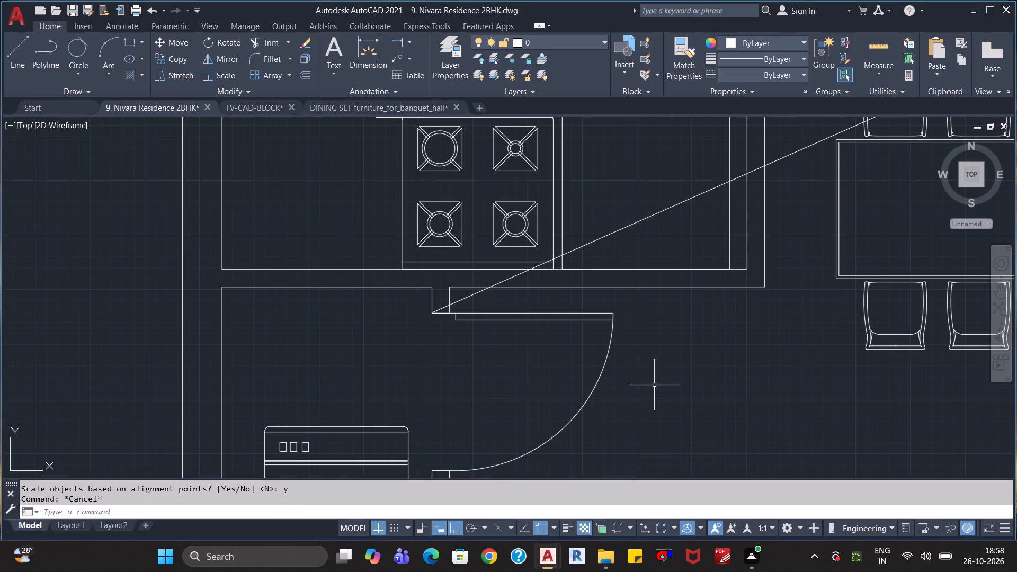
{"action": "key", "text": "Escape"}
Review the placed doors and remaining openings across the whole plan, from the bedrooms down to the kitchen, dining area and parking.
{"action": "scroll", "coordinate": [654, 385], "scroll_direction": "down", "scroll_amount": 2}
{"action": "middle_click_drag", "start_coordinate": [664, 382], "coordinate": [439, 377]}
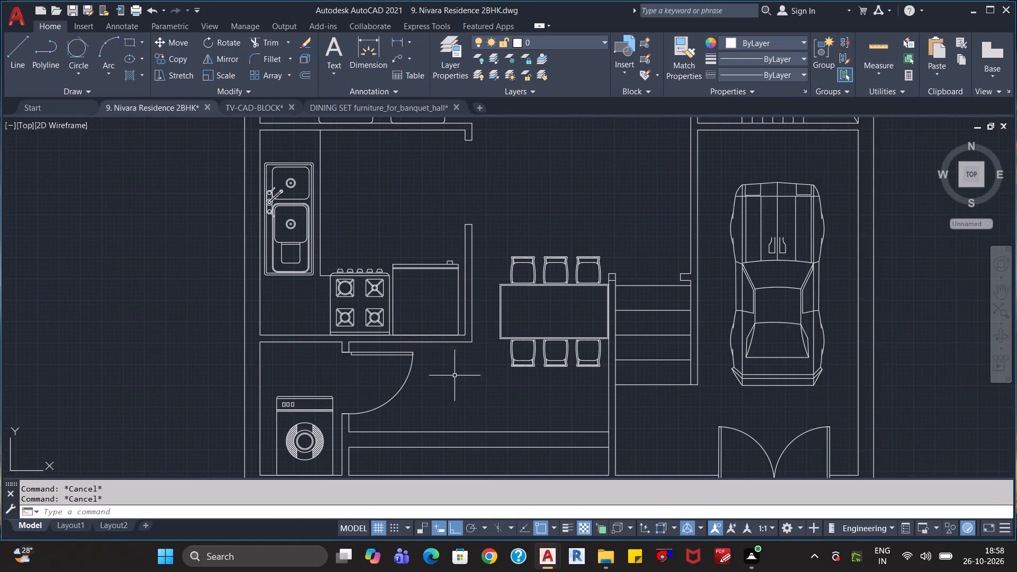
{"action": "scroll", "coordinate": [487, 376], "scroll_direction": "down", "scroll_amount": 2}
{"action": "middle_click_drag", "start_coordinate": [724, 321], "coordinate": [651, 380]}
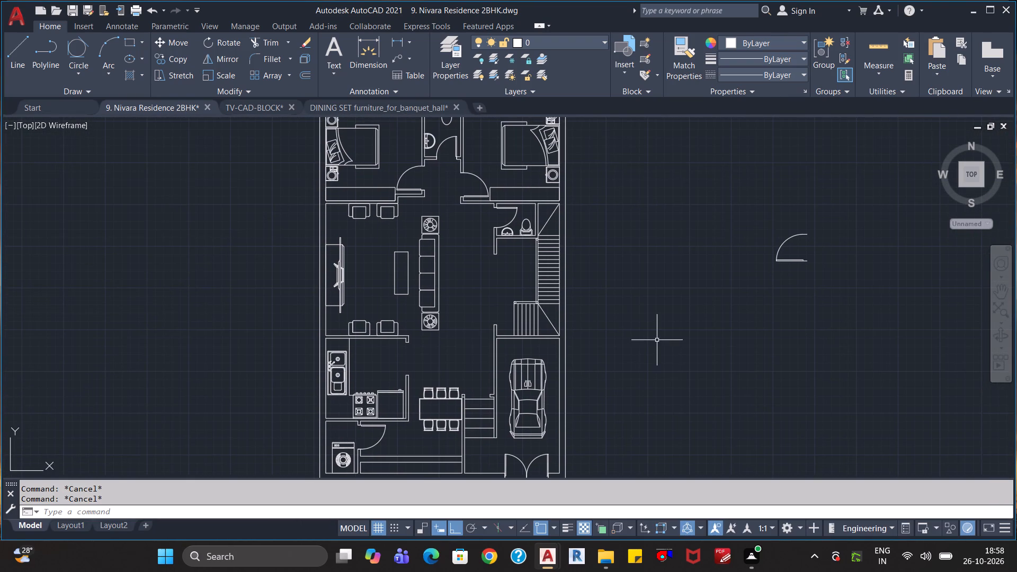
{"action": "scroll", "coordinate": [657, 339], "scroll_direction": "up", "scroll_amount": 1}
{"action": "scroll", "coordinate": [650, 351], "scroll_direction": "down", "scroll_amount": 1}
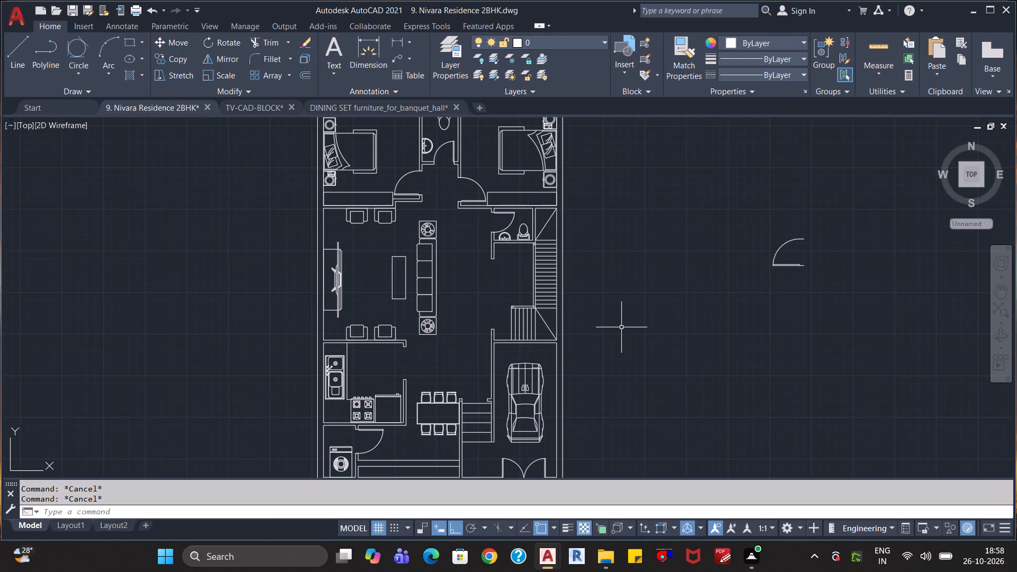
{"action": "middle_click_drag", "start_coordinate": [621, 327], "coordinate": [633, 384]}
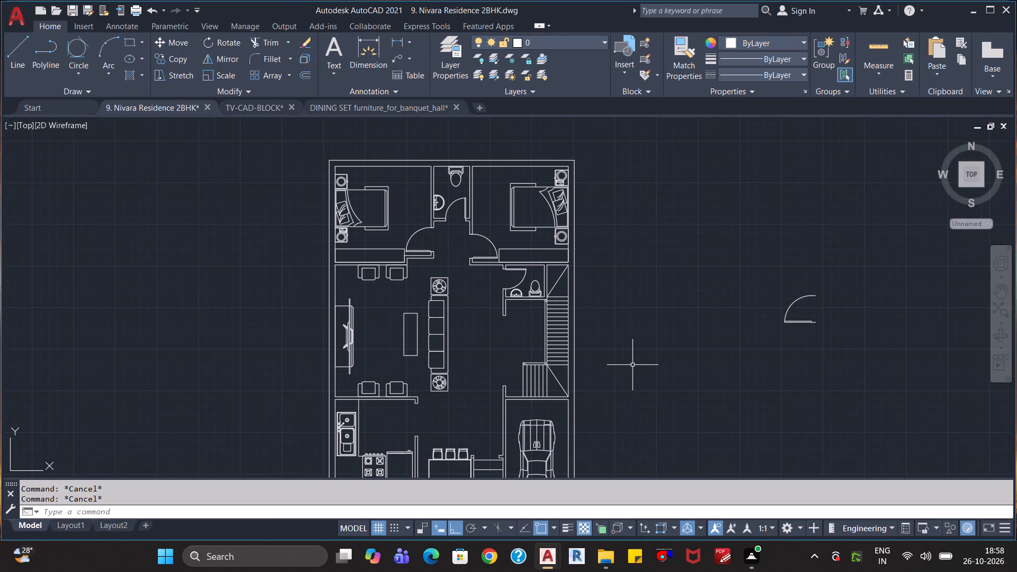
{"action": "scroll", "coordinate": [632, 365], "scroll_direction": "up", "scroll_amount": 1}
{"action": "middle_click_drag", "start_coordinate": [636, 392], "coordinate": [623, 189]}
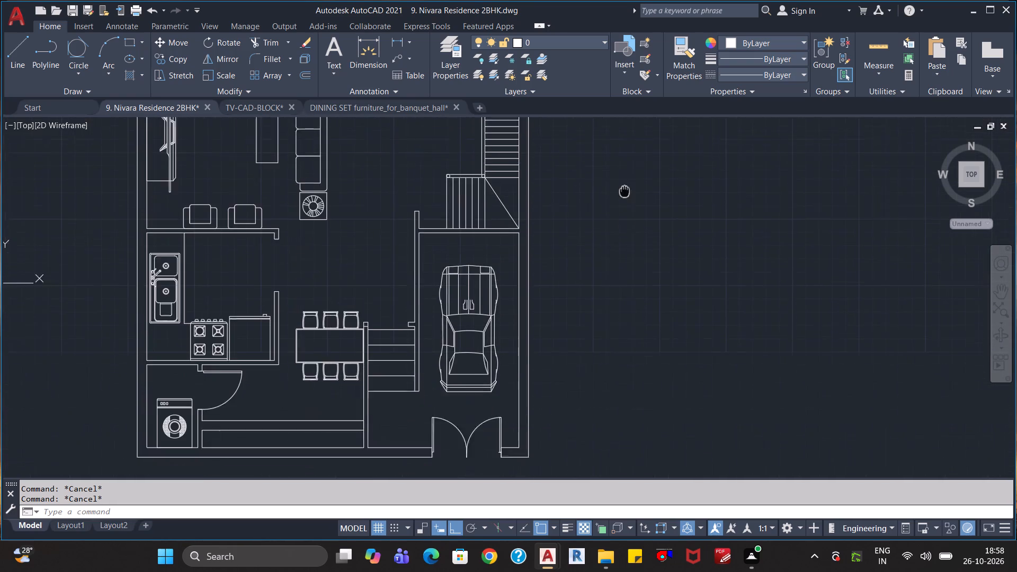
{"action": "middle_click_drag", "start_coordinate": [623, 189], "coordinate": [623, 189]}
{"action": "scroll", "coordinate": [623, 203], "scroll_direction": "down", "scroll_amount": 1}
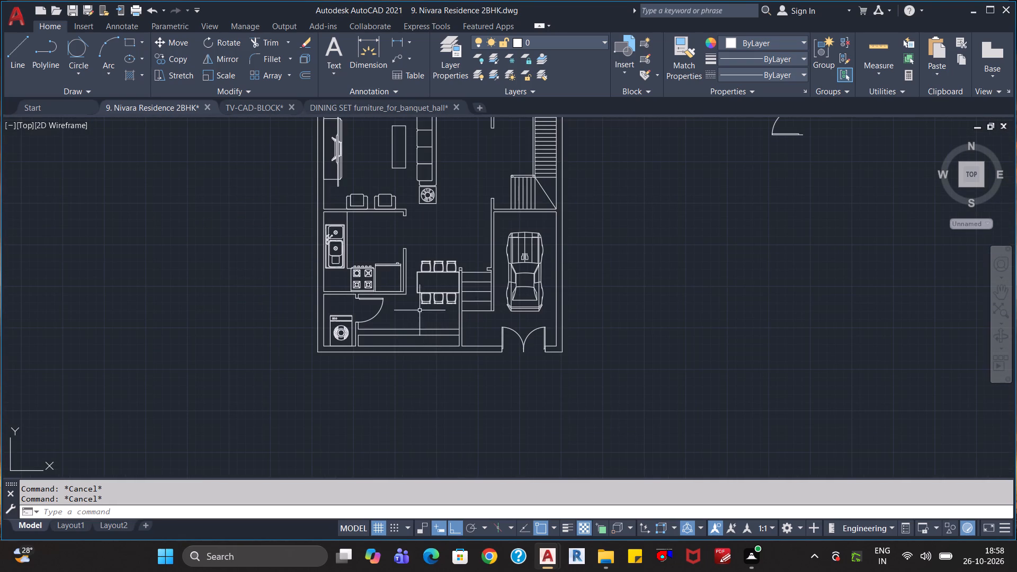
{"action": "middle_click_drag", "start_coordinate": [437, 243], "coordinate": [433, 326]}
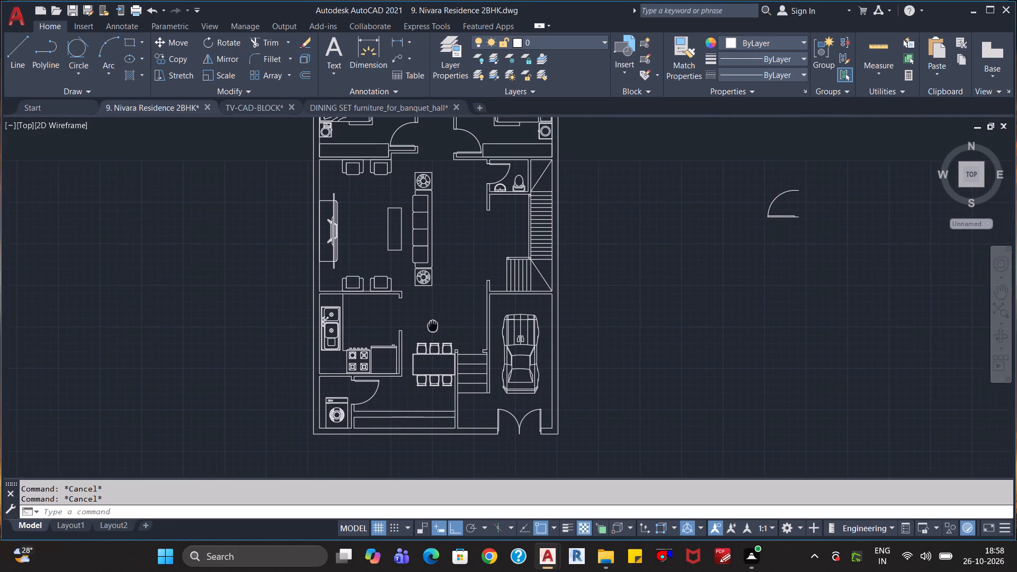
{"action": "middle_click_drag", "start_coordinate": [433, 326], "coordinate": [432, 330]}
{"action": "middle_click_drag", "start_coordinate": [469, 272], "coordinate": [463, 322]}
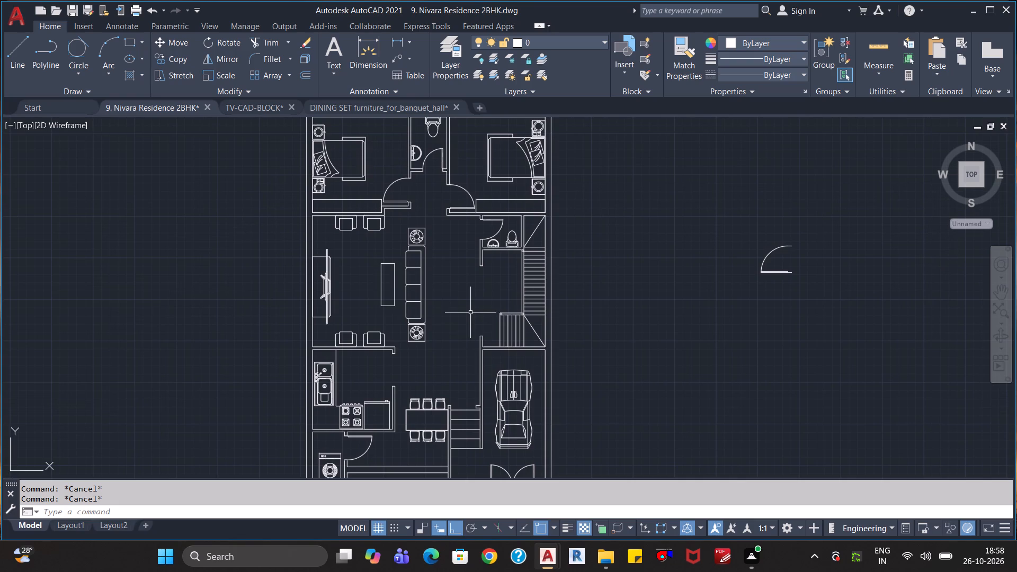
{"action": "scroll", "coordinate": [472, 311], "scroll_direction": "down", "scroll_amount": 1}
{"action": "scroll", "coordinate": [472, 311], "scroll_direction": "up", "scroll_amount": 1}
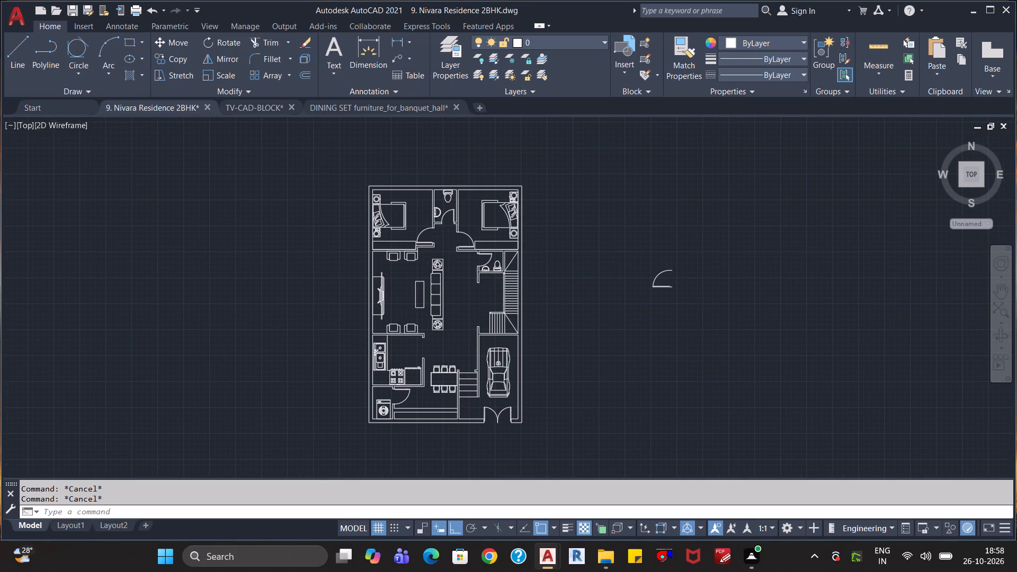
{"action": "scroll", "coordinate": [424, 211], "scroll_direction": "up", "scroll_amount": 3}
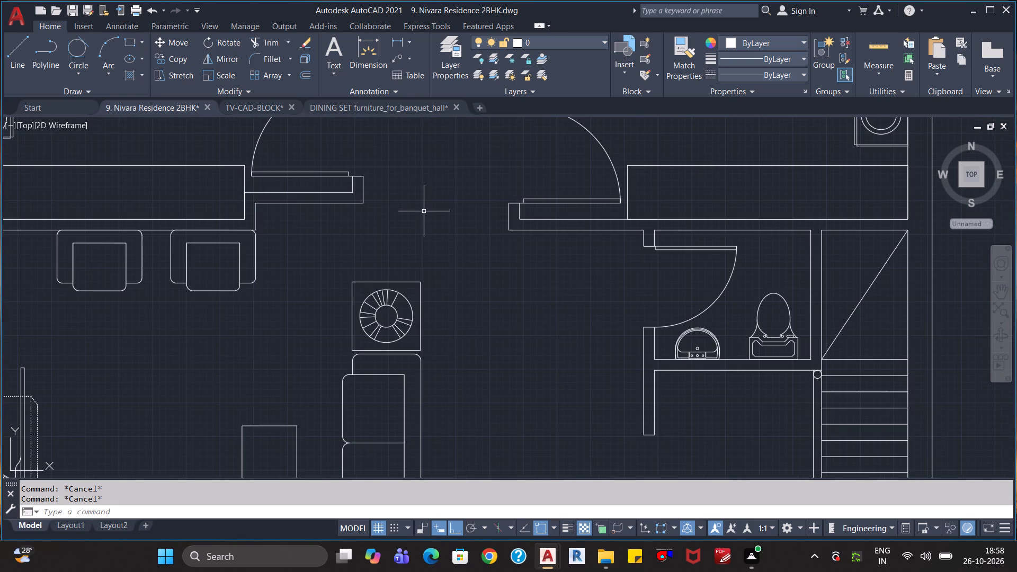
{"action": "scroll", "coordinate": [424, 211], "scroll_direction": "down", "scroll_amount": 3}
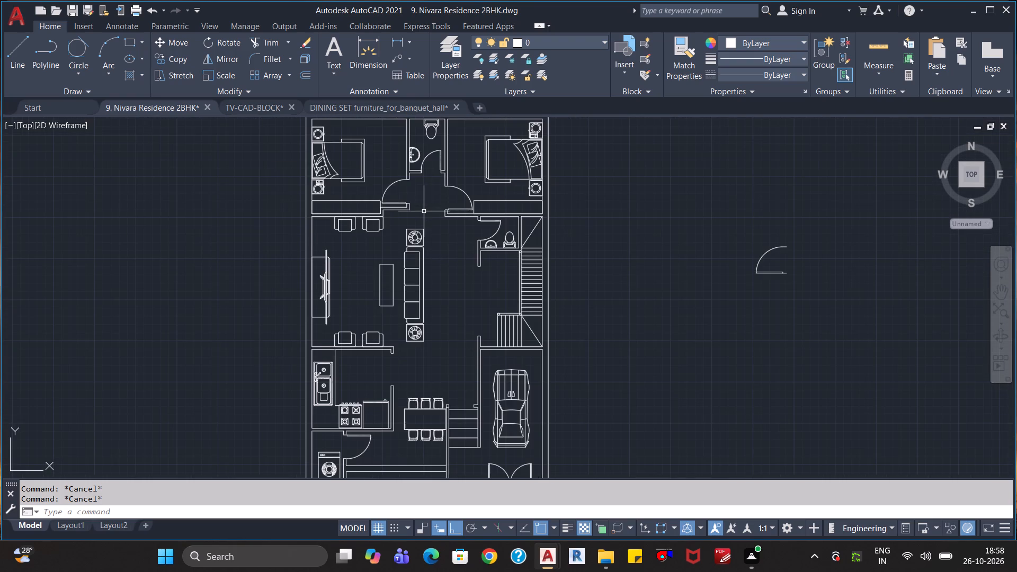
{"action": "scroll", "coordinate": [424, 211], "scroll_direction": "up", "scroll_amount": 1}
{"action": "scroll", "coordinate": [424, 211], "scroll_direction": "down", "scroll_amount": 1}
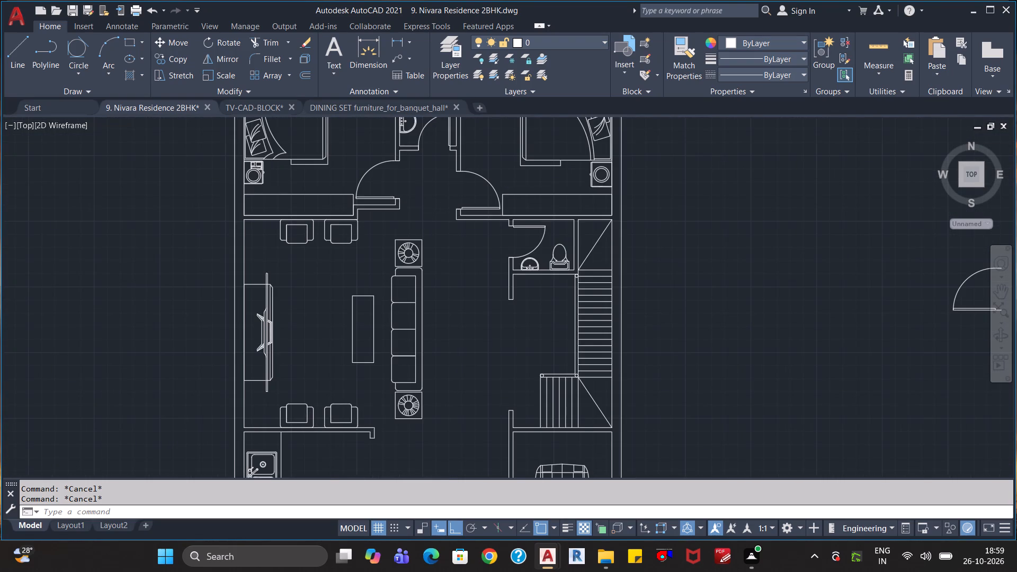
{"action": "scroll", "coordinate": [436, 231], "scroll_direction": "down", "scroll_amount": 2}
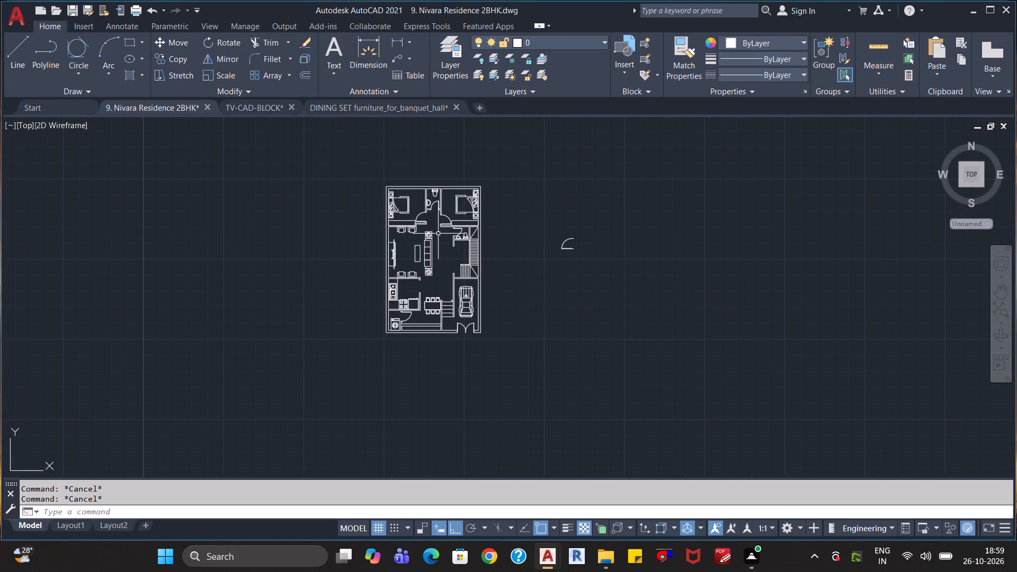
Save the drawing.
{"action": "key", "text": "ctrl+s"}
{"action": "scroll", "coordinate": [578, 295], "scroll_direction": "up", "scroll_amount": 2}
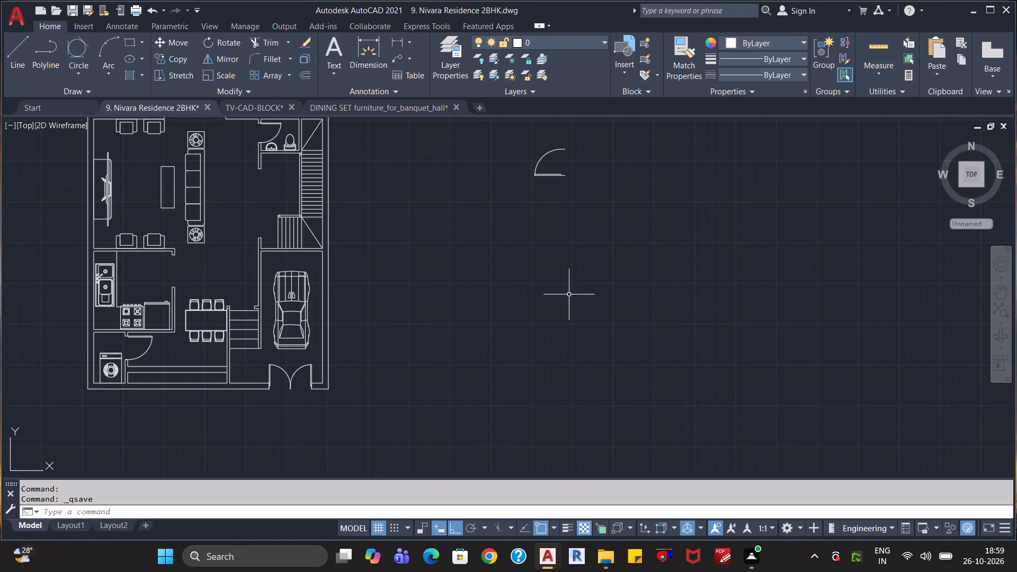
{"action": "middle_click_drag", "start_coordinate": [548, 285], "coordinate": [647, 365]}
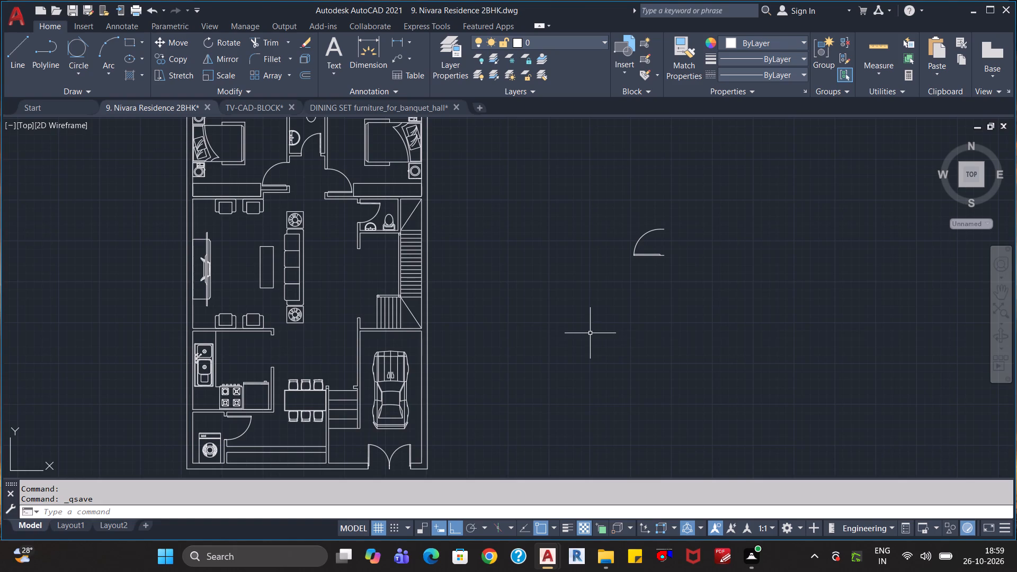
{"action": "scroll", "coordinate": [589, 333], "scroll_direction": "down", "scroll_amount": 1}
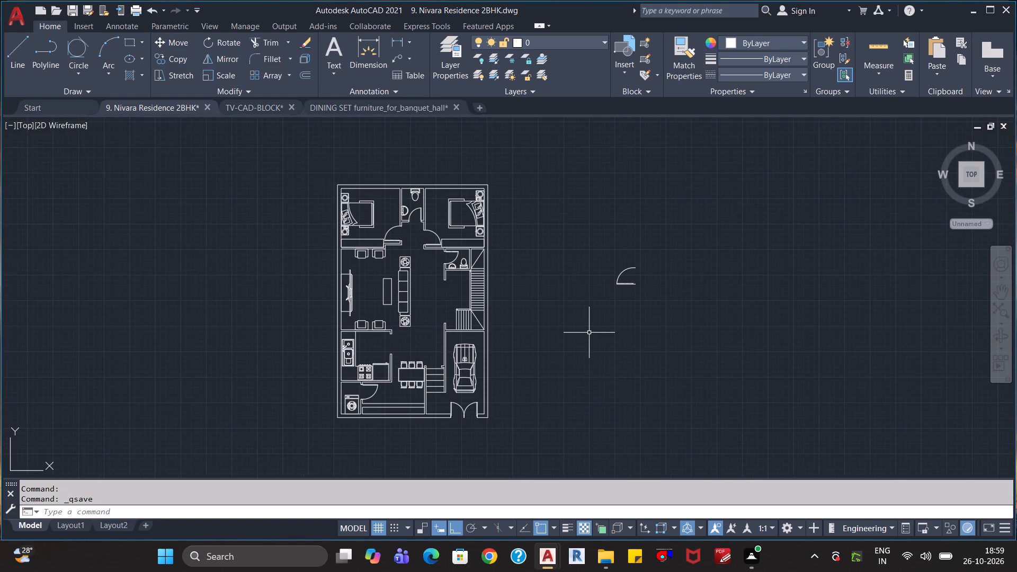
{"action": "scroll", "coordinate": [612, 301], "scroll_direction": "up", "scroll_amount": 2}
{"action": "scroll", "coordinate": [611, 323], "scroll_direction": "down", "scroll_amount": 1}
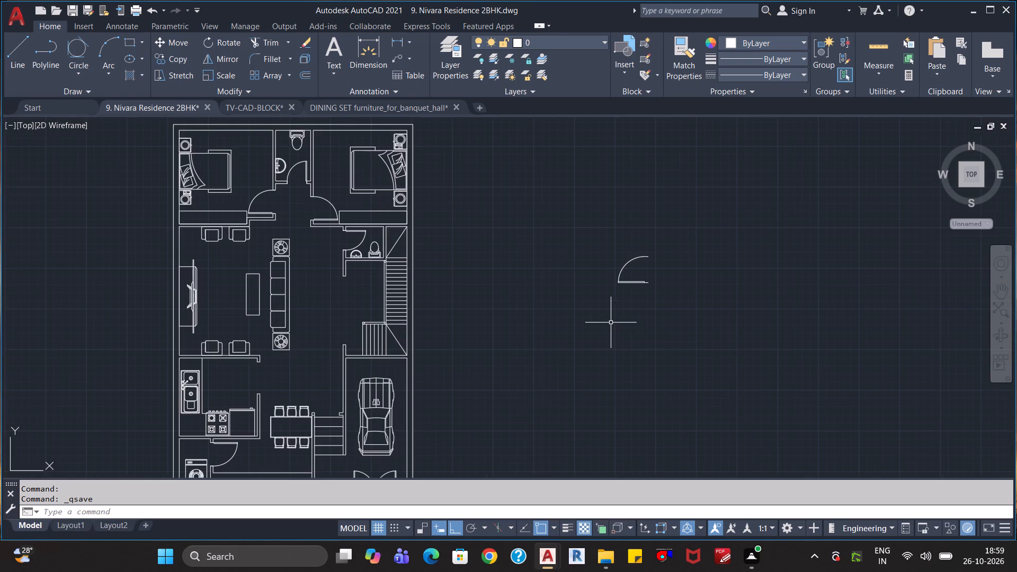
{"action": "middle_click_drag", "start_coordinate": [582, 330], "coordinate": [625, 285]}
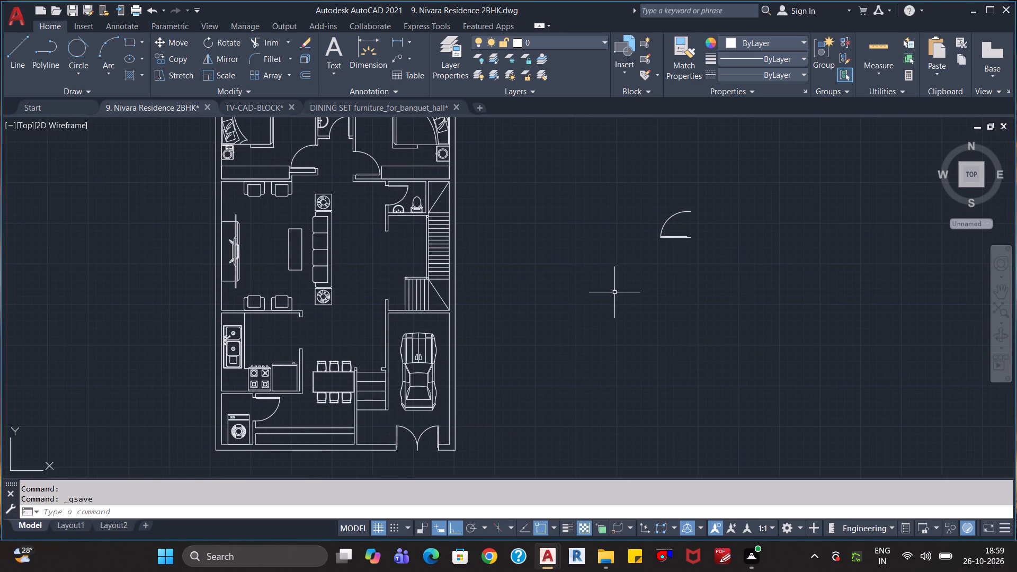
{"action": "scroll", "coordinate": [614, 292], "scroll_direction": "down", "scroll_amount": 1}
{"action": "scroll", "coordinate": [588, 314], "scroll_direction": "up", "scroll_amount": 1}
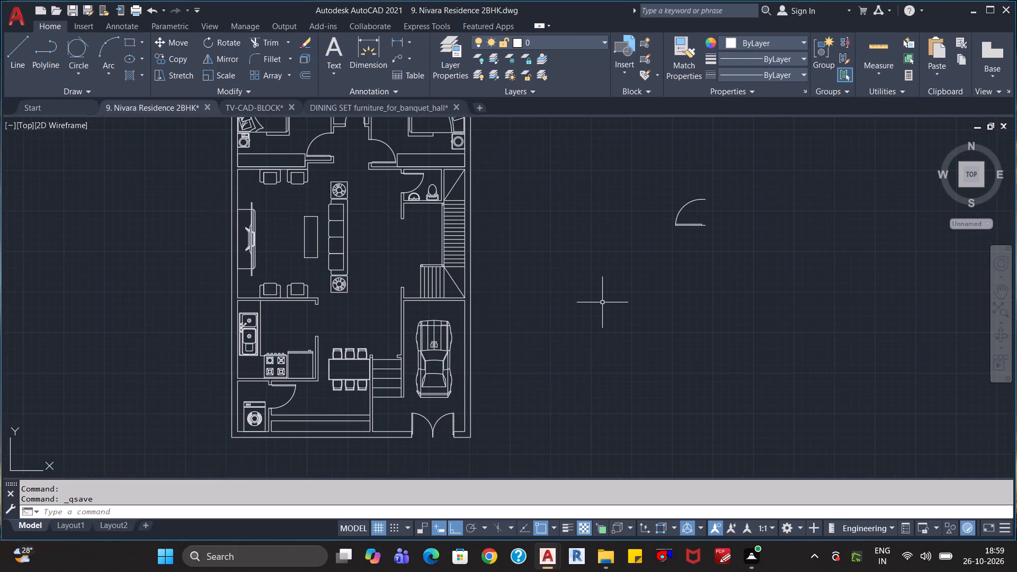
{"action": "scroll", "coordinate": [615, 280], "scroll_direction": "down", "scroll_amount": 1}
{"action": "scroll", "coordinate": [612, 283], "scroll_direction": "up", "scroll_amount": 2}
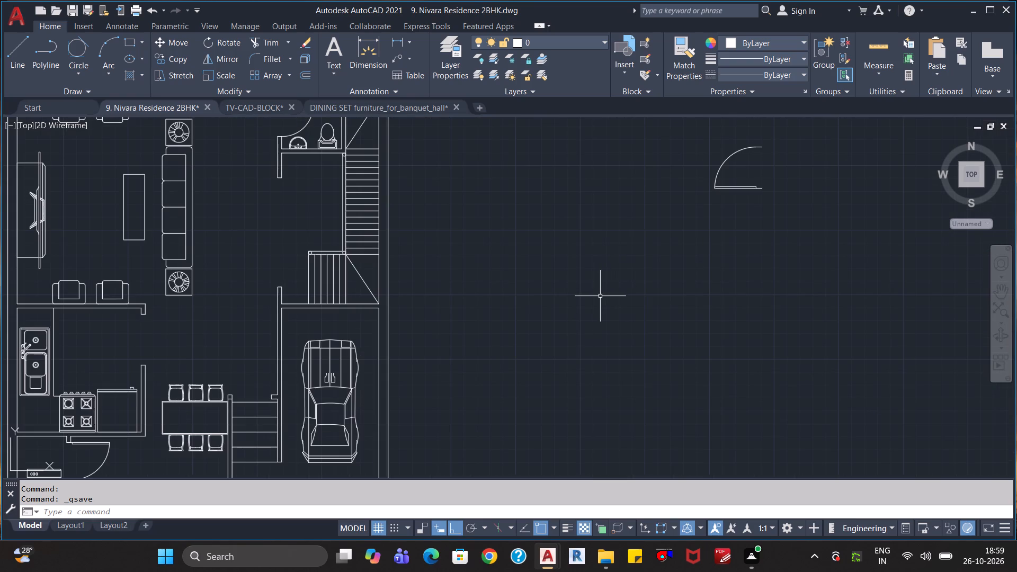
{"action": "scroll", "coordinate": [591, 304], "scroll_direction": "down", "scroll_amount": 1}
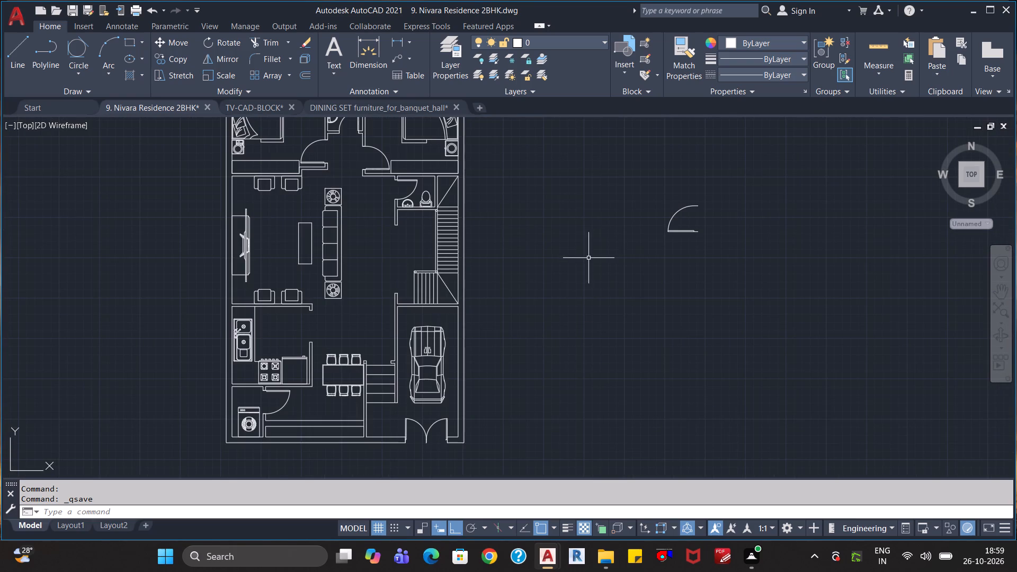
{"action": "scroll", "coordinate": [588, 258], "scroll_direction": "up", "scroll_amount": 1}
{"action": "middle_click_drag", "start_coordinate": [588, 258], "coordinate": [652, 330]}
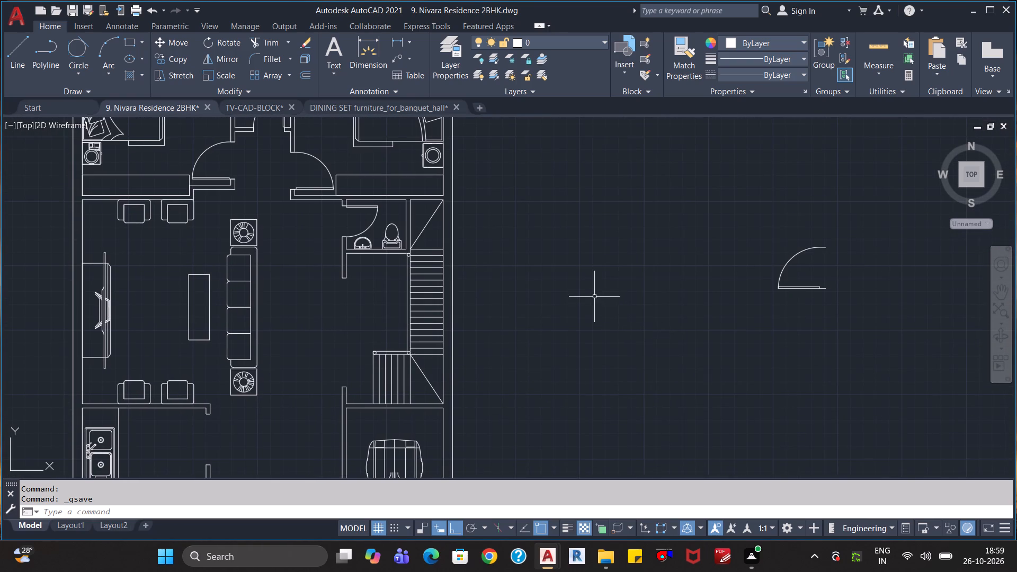
Save the drawing.
{"action": "scroll", "coordinate": [594, 296], "scroll_direction": "down", "scroll_amount": 1}
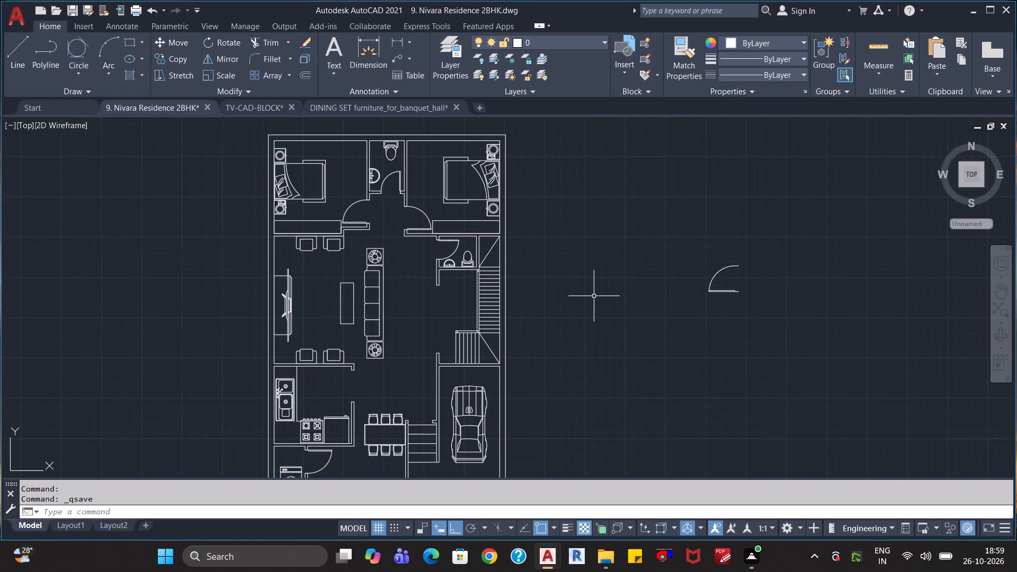
{"action": "key", "text": "ctrl+s"}
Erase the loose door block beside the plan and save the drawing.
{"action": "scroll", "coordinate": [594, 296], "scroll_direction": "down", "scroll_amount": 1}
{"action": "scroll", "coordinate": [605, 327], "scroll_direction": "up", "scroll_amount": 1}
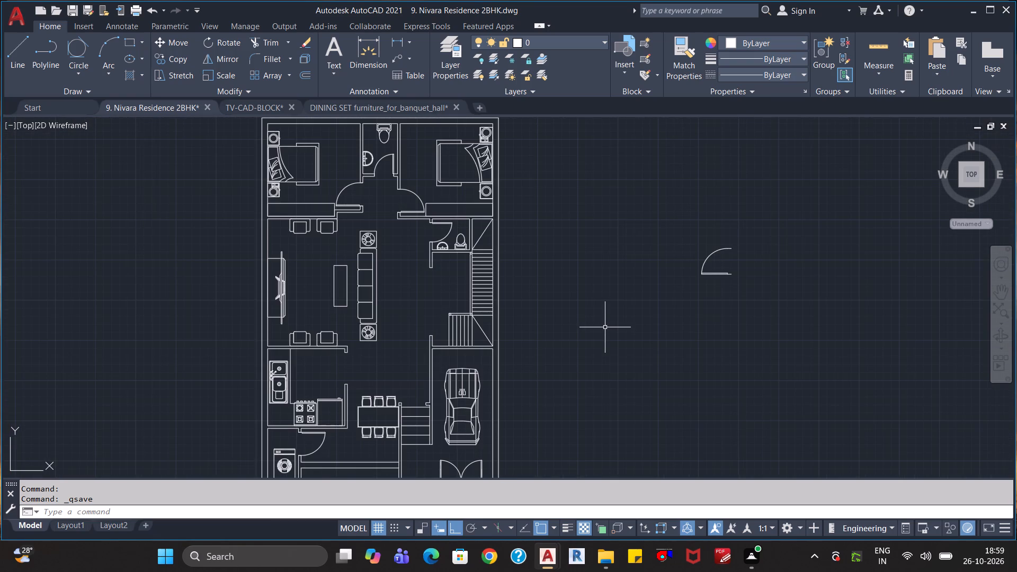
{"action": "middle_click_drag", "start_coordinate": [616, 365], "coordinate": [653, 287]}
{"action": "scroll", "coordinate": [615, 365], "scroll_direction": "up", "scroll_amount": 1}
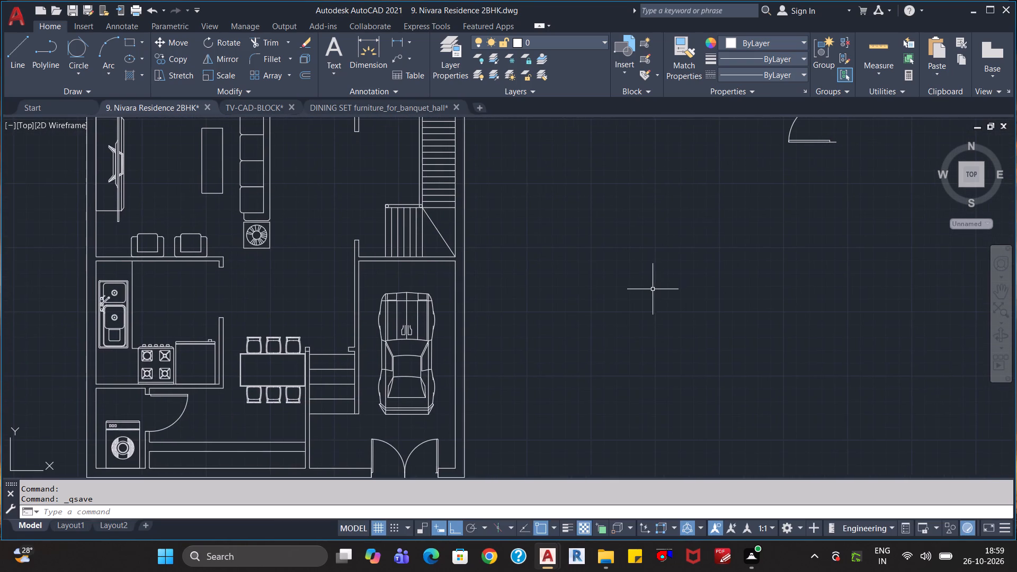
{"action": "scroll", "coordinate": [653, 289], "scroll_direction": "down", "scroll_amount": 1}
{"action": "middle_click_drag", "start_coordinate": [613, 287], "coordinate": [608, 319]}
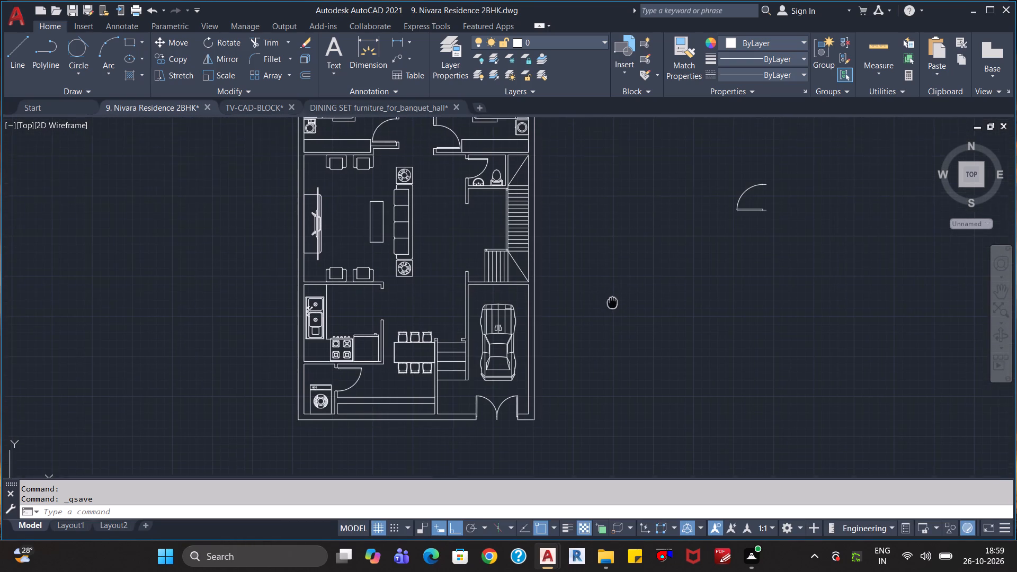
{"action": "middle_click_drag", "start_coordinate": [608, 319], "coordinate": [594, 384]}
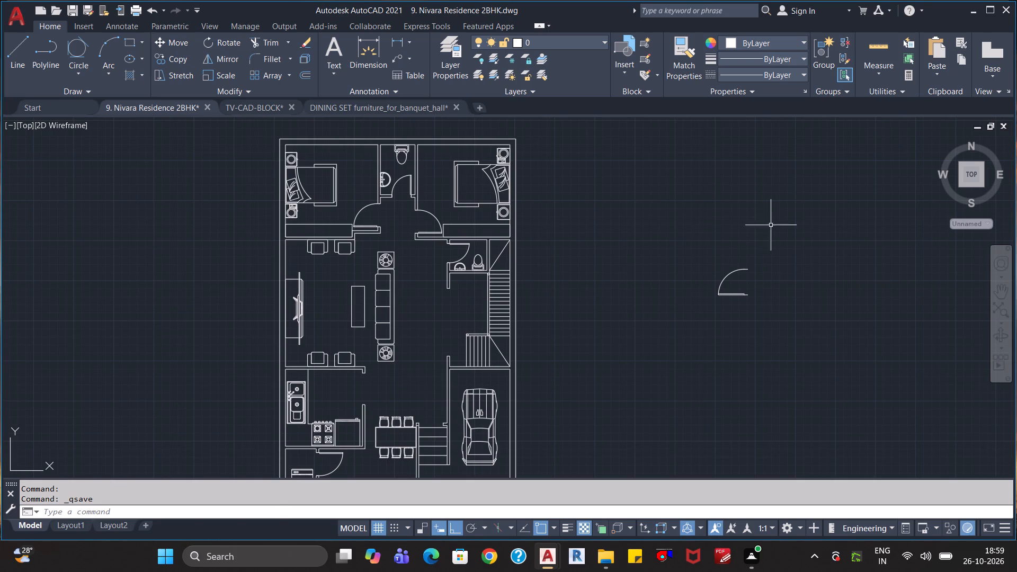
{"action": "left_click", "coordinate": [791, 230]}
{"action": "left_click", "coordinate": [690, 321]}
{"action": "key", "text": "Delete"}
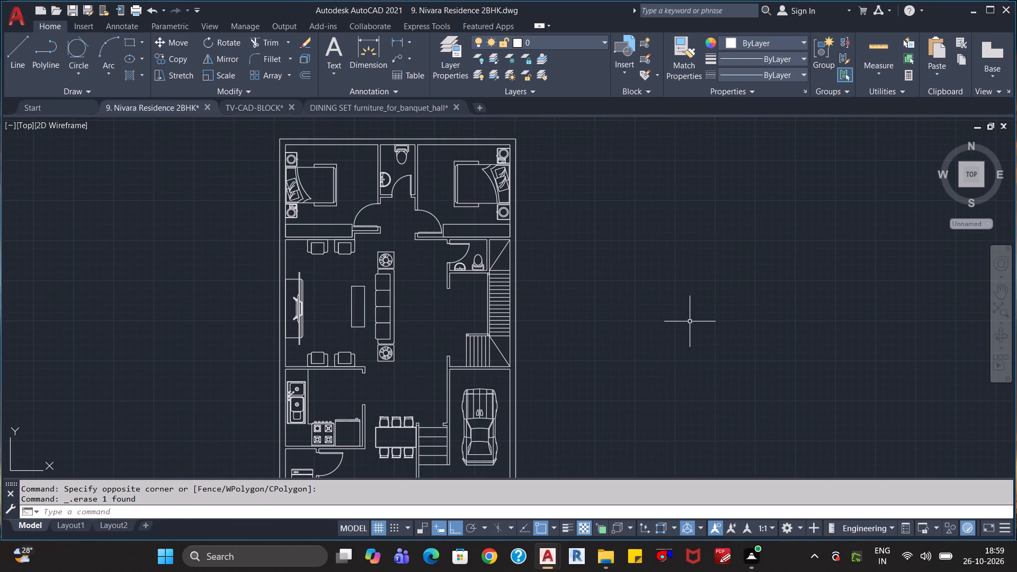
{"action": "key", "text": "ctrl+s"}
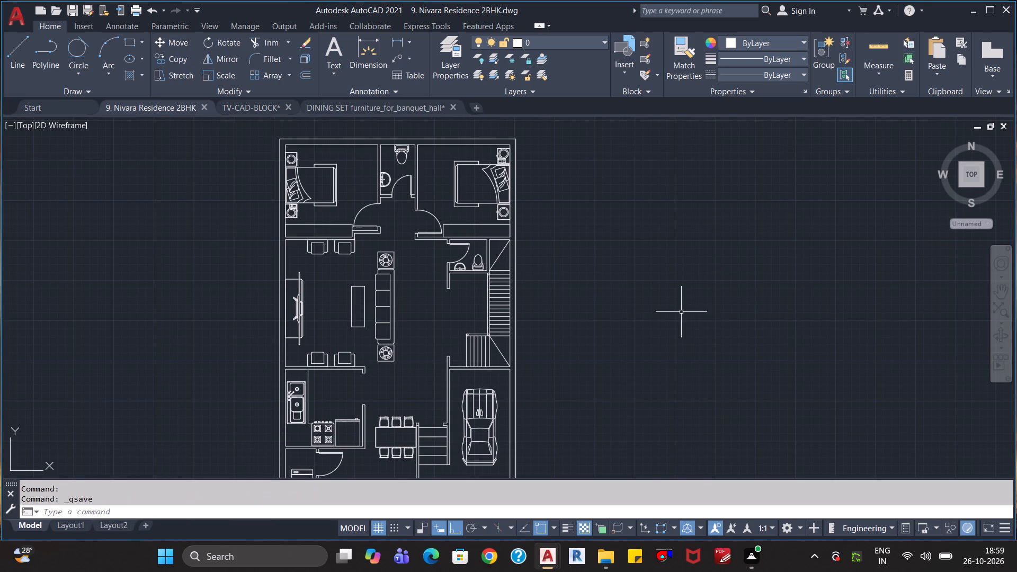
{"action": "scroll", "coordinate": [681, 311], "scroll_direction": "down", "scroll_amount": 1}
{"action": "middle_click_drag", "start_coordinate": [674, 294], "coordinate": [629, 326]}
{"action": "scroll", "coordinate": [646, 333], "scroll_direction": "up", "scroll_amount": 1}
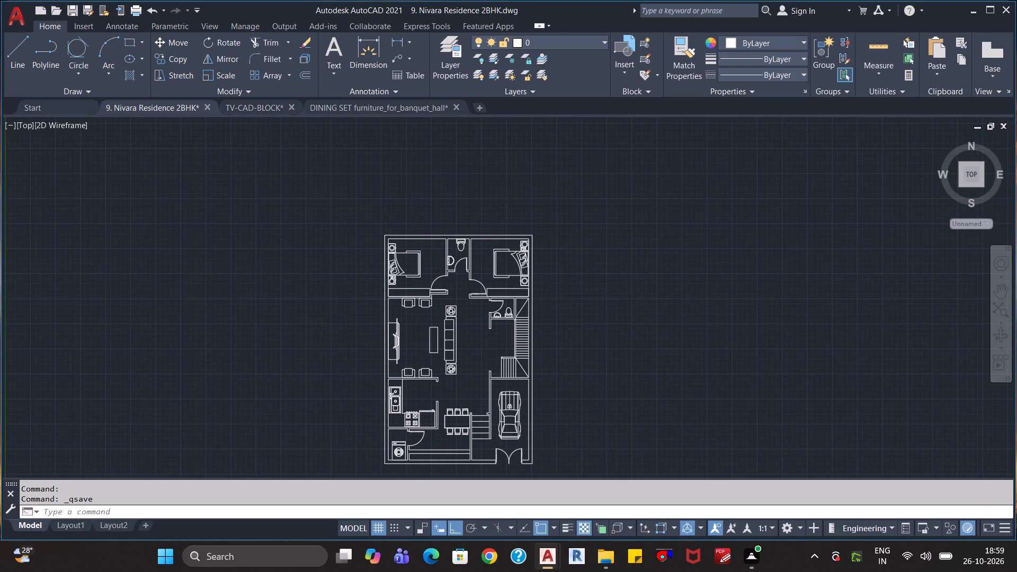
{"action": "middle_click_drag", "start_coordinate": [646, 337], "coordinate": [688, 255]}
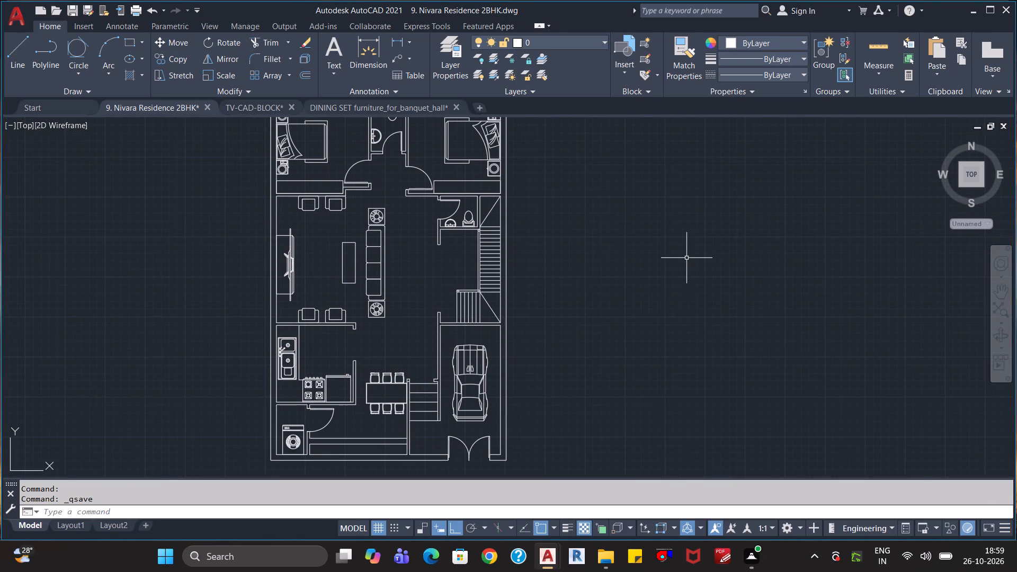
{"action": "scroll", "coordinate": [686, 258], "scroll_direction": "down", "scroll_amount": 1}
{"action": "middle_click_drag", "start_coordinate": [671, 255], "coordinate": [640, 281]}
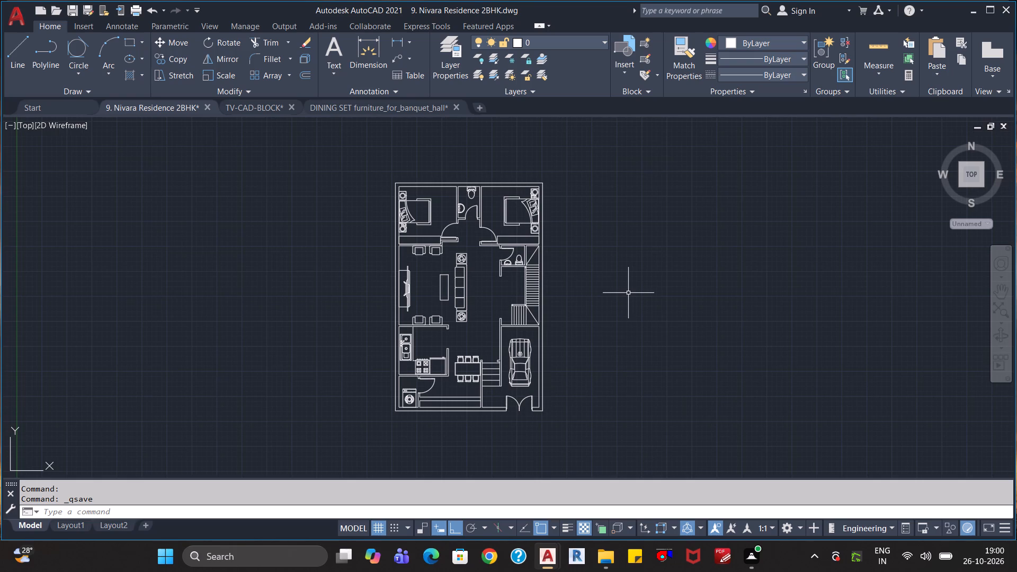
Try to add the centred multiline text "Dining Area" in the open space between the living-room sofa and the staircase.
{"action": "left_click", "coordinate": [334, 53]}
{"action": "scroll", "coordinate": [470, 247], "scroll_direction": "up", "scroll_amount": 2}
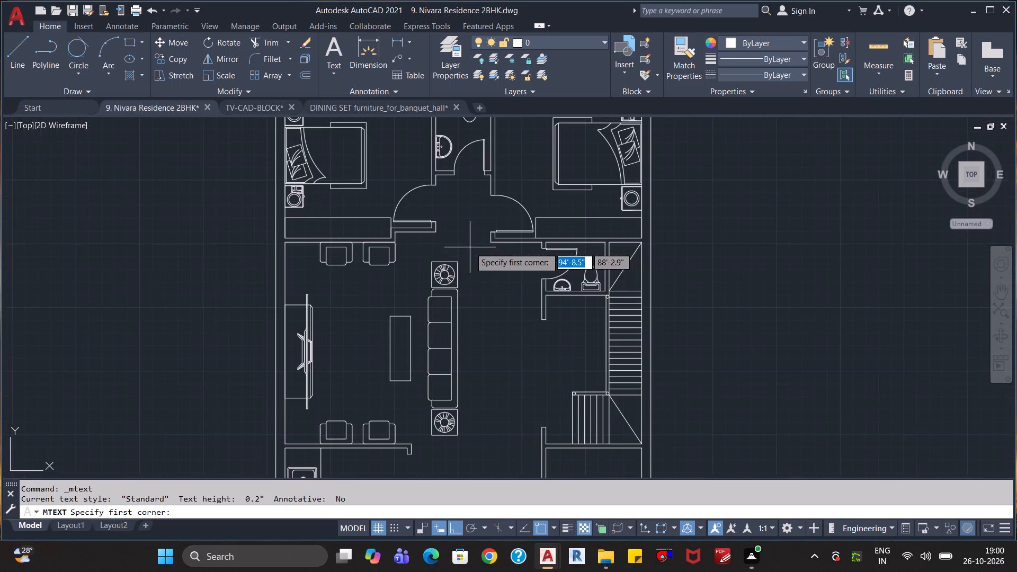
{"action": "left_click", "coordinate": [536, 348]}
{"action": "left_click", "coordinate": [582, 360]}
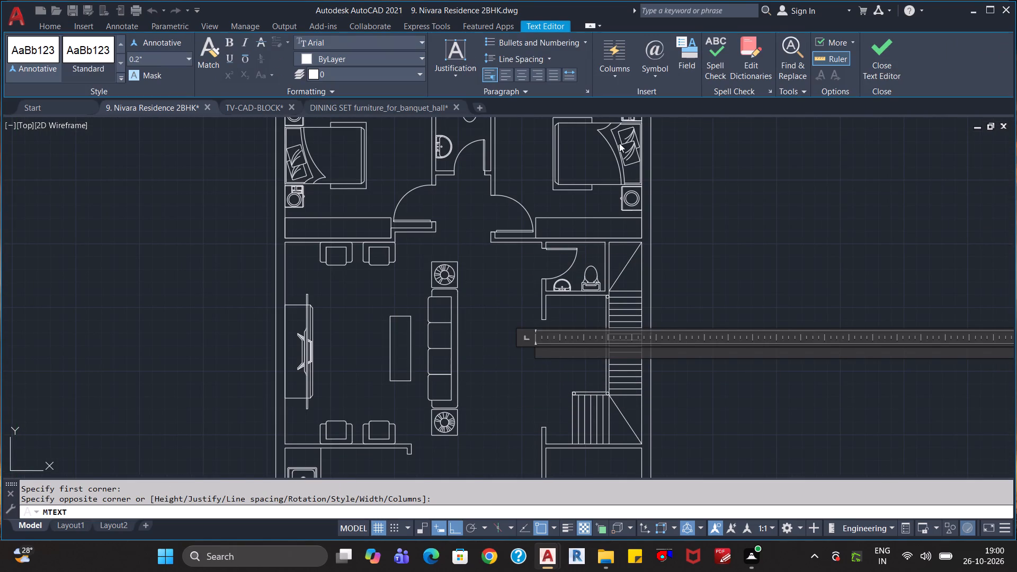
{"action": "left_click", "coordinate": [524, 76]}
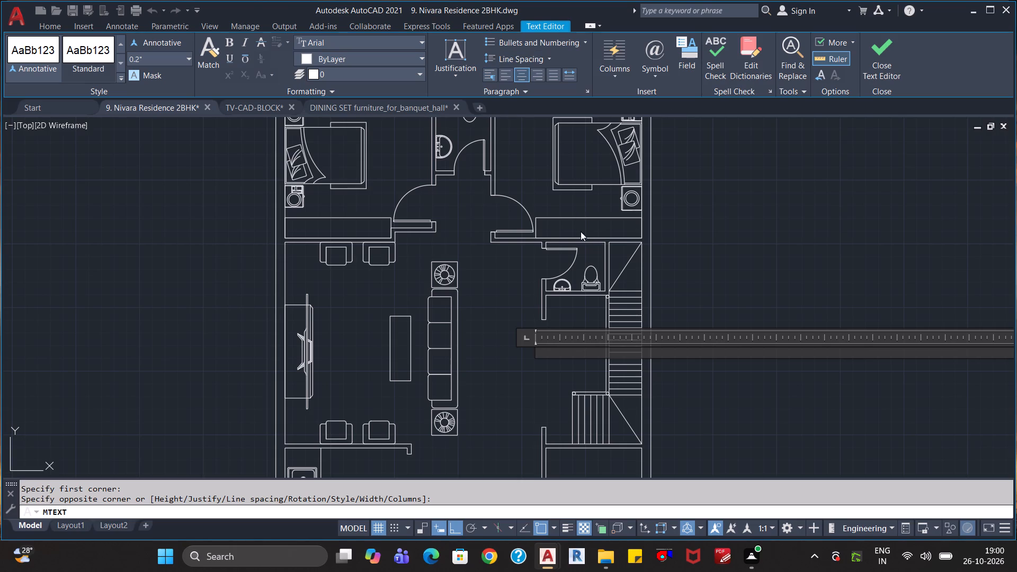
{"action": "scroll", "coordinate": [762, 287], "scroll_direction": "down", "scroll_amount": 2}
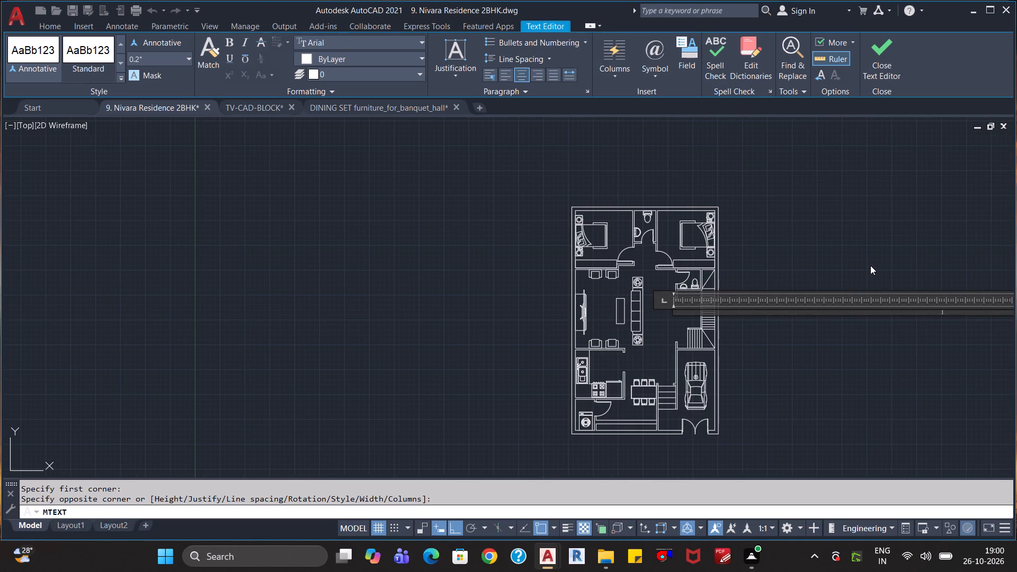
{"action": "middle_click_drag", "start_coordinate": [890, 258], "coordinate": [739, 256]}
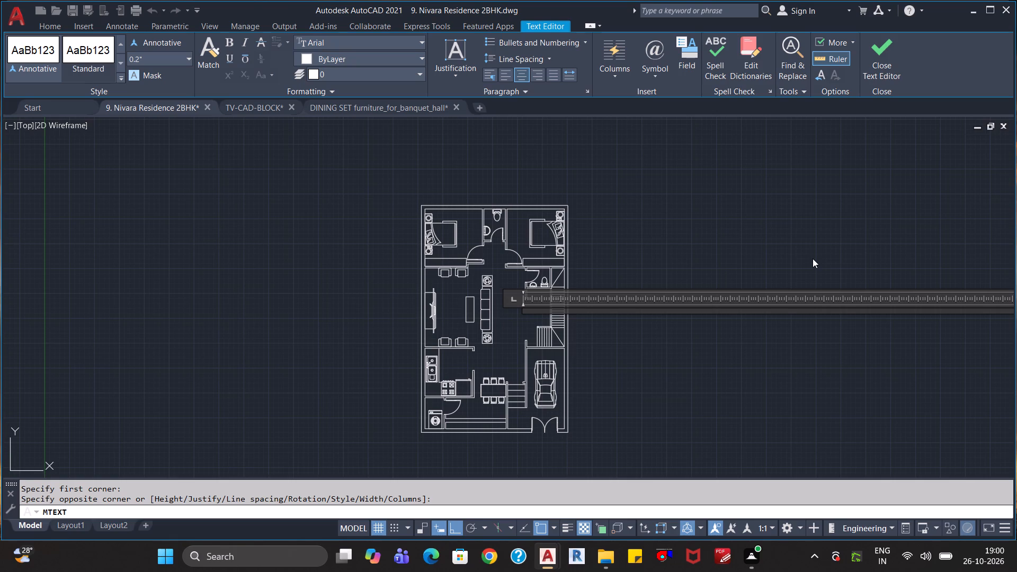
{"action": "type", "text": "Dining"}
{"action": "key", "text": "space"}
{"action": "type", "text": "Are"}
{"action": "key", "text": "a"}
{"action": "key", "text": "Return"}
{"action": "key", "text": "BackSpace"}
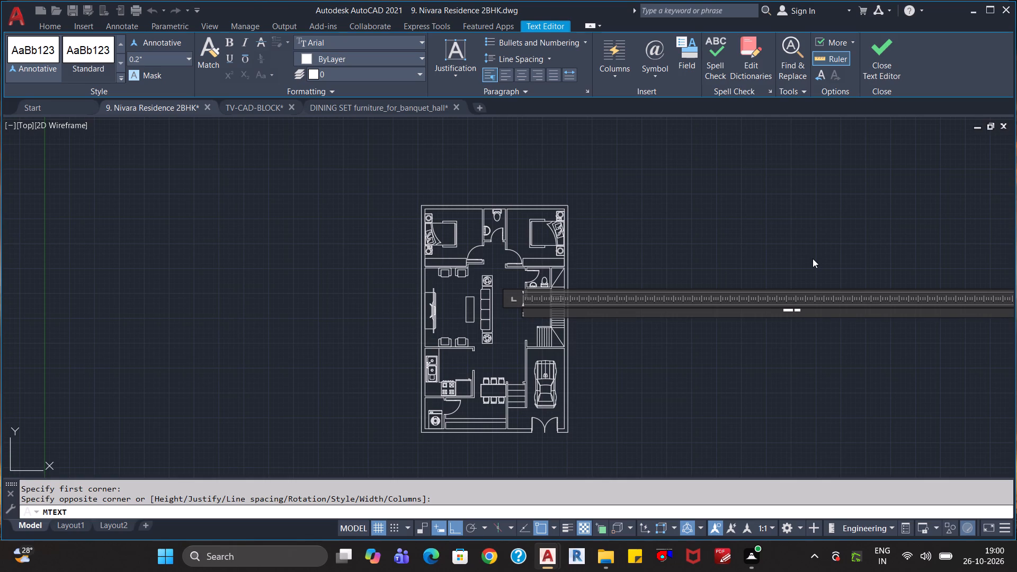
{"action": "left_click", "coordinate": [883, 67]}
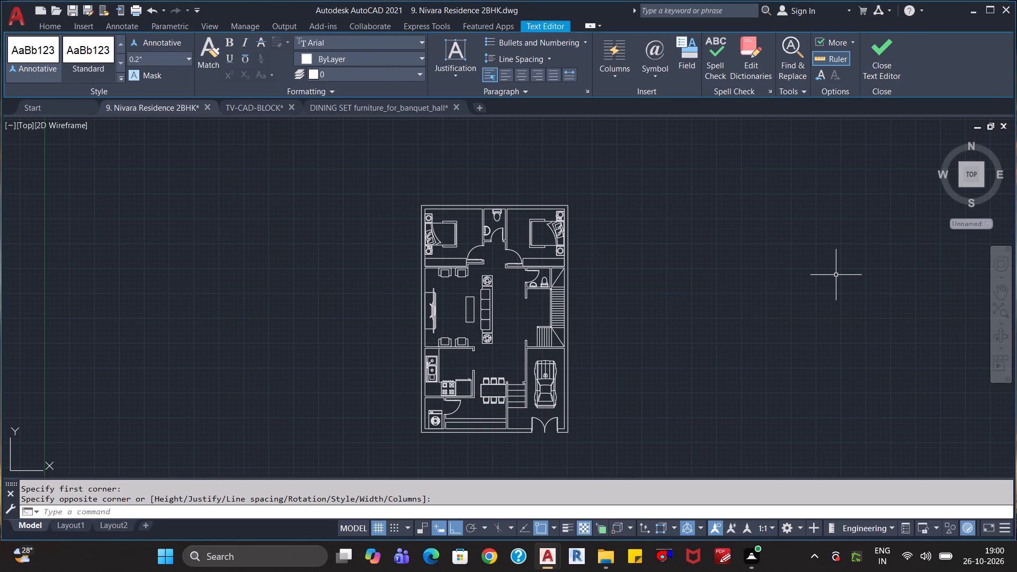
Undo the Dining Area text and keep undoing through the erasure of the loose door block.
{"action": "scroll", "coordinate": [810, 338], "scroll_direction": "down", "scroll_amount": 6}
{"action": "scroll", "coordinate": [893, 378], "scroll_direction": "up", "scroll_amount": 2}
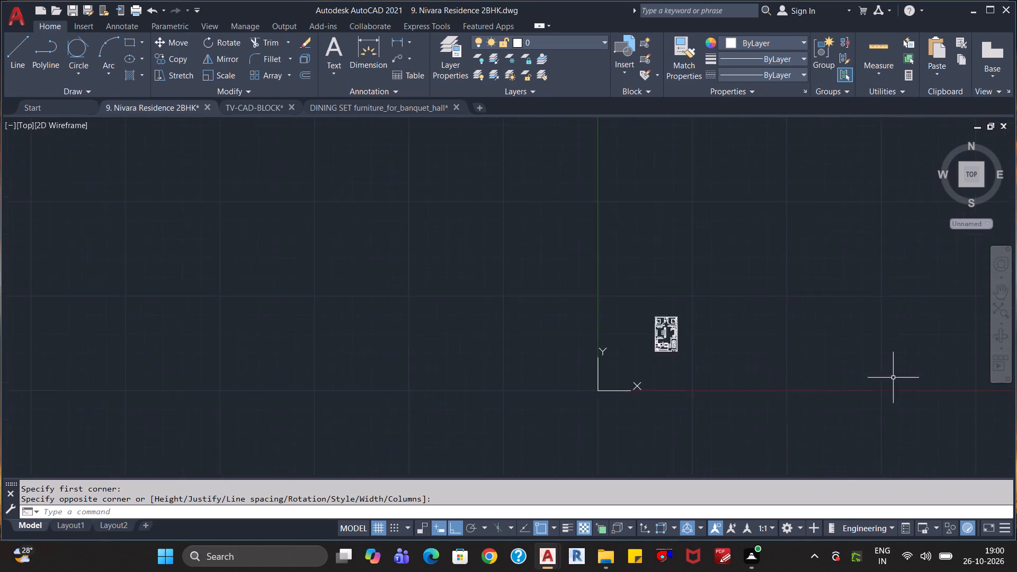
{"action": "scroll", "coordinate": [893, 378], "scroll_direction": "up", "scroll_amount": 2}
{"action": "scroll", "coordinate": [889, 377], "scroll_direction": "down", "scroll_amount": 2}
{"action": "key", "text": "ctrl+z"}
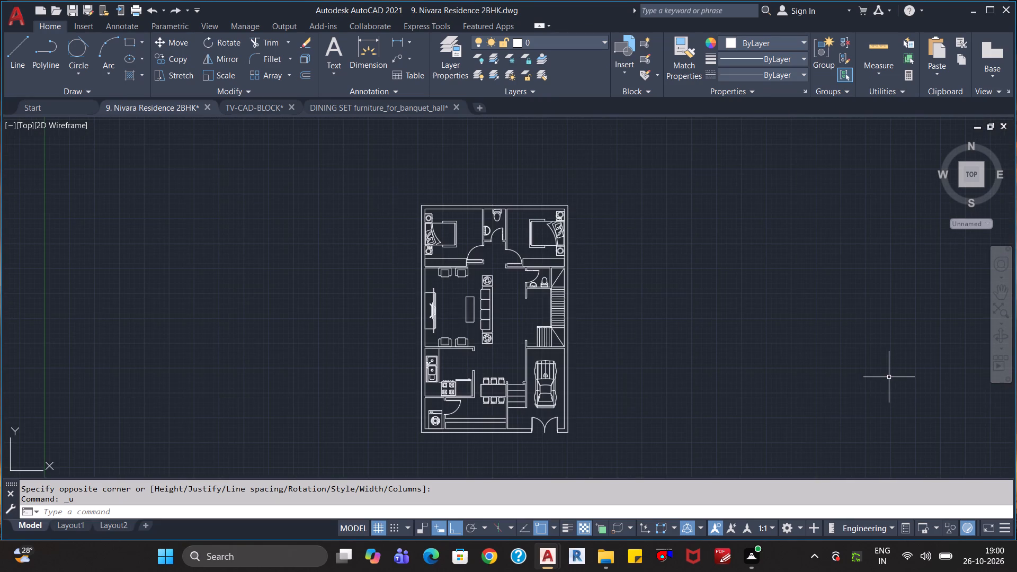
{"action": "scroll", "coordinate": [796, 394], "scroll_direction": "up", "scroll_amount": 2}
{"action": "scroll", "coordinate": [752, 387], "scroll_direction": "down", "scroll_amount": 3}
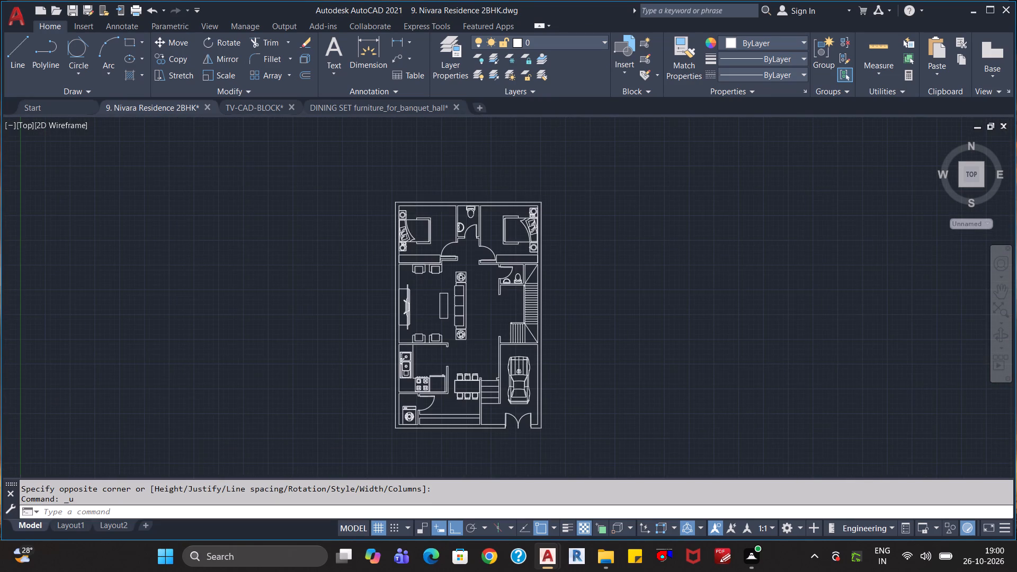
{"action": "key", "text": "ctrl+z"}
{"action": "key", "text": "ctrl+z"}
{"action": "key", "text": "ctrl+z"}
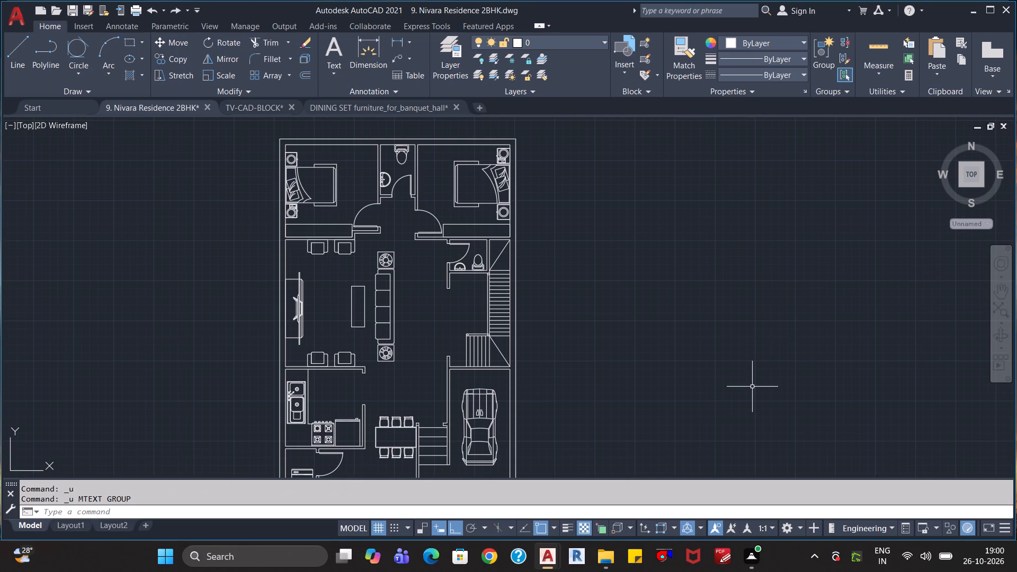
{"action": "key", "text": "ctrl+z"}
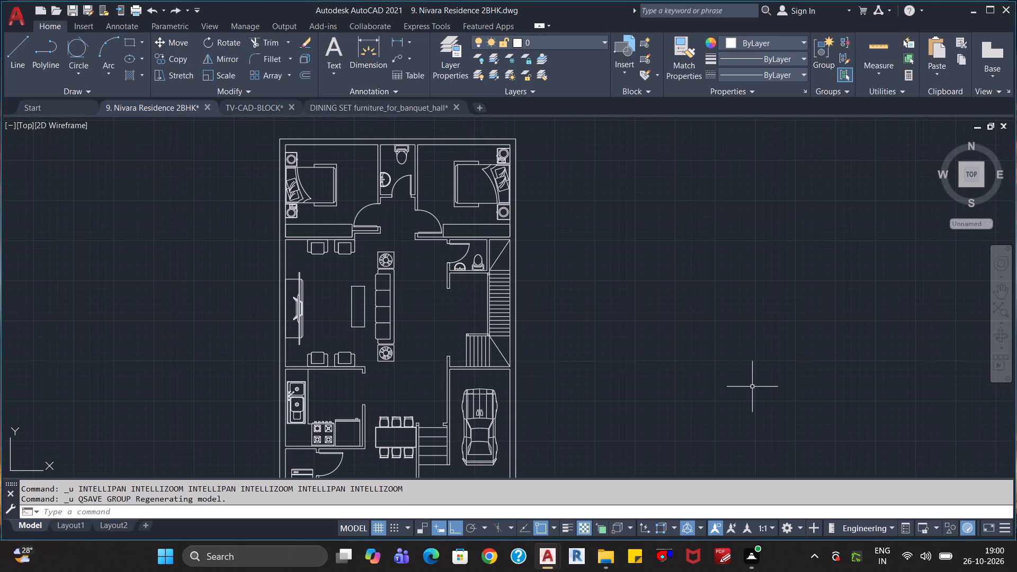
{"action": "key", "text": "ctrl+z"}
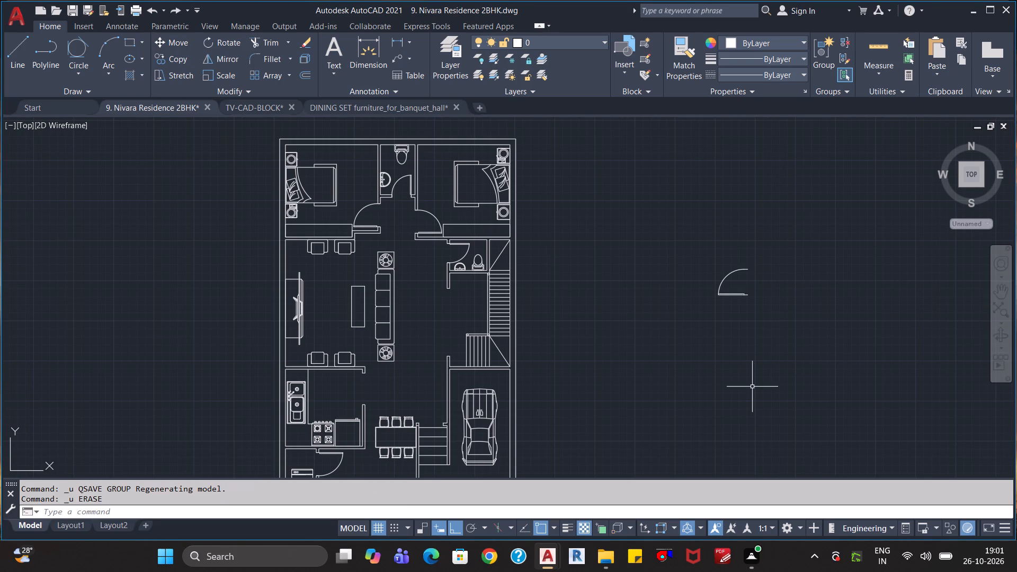
Erase the loose door block beside the plan and save the drawing.
{"action": "left_click", "coordinate": [789, 352]}
{"action": "left_click", "coordinate": [675, 192]}
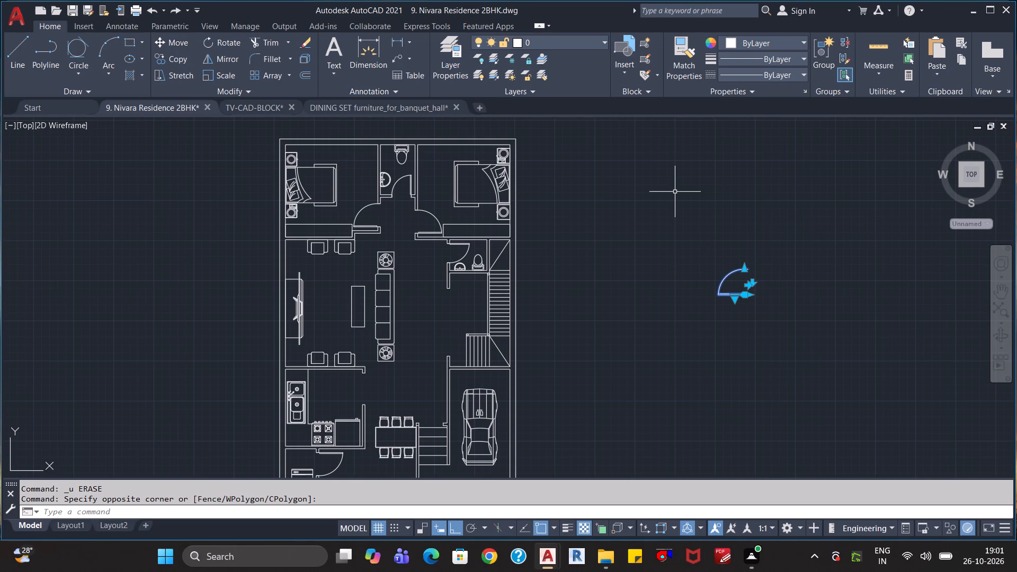
{"action": "key", "text": "Delete"}
{"action": "key", "text": "ctrl+s"}
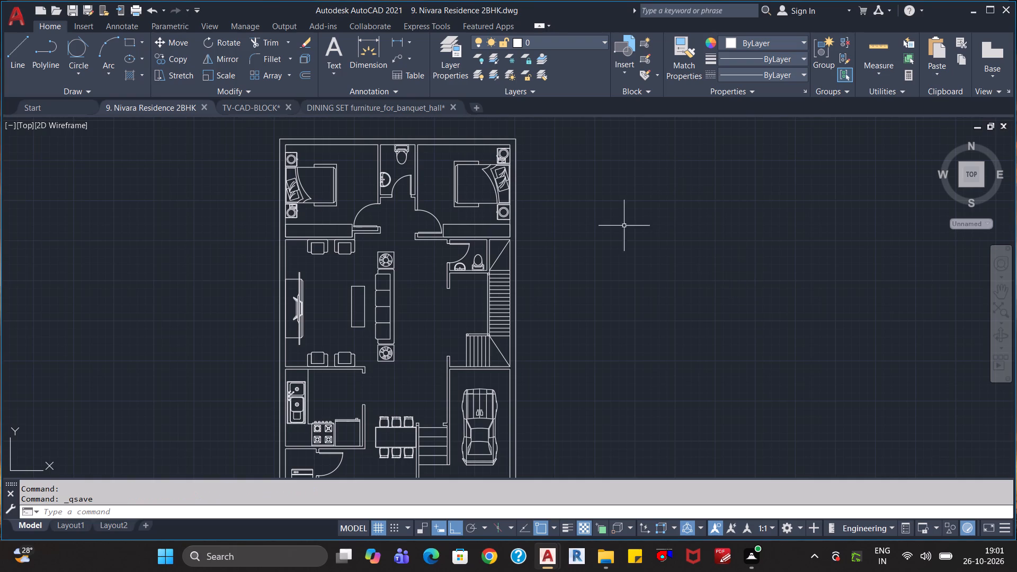
Save the drawing again with the living room in view.
{"action": "scroll", "coordinate": [614, 257], "scroll_direction": "down", "scroll_amount": 1}
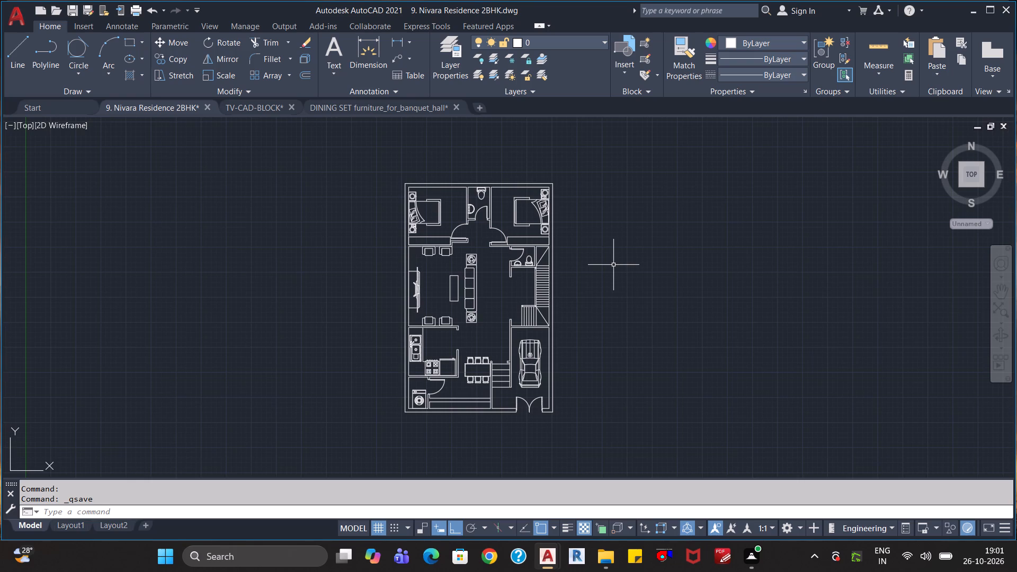
{"action": "scroll", "coordinate": [470, 291], "scroll_direction": "up", "scroll_amount": 2}
{"action": "middle_click_drag", "start_coordinate": [414, 226], "coordinate": [486, 252]}
{"action": "key", "text": "ctrl+s"}
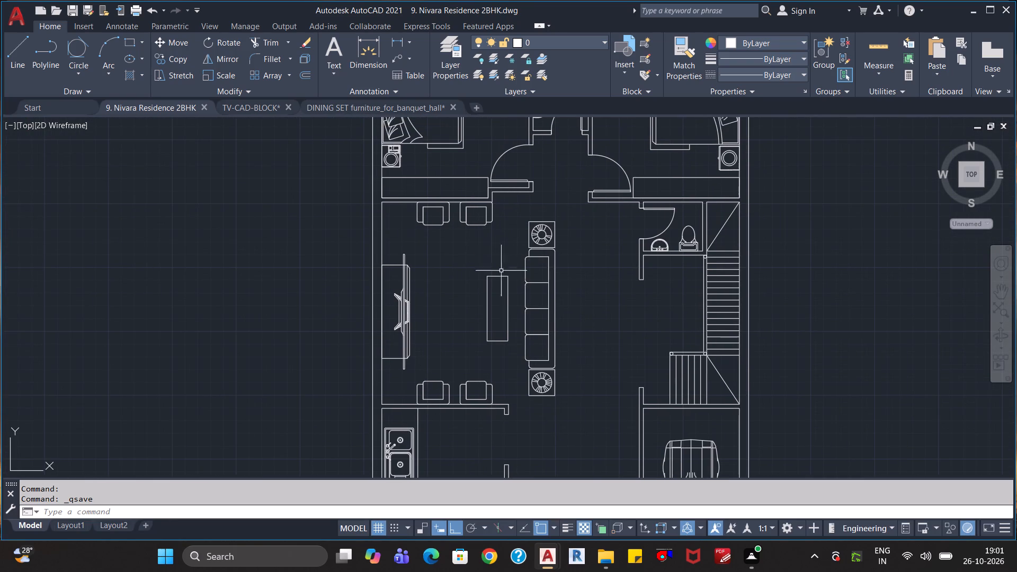
Review the furnished plan as a whole and up close, from the bedrooms and living room down to the kitchen, dining area and parking.
{"action": "scroll", "coordinate": [602, 337], "scroll_direction": "down", "scroll_amount": 1}
{"action": "middle_click_drag", "start_coordinate": [602, 337], "coordinate": [583, 303]}
{"action": "scroll", "coordinate": [583, 303], "scroll_direction": "up", "scroll_amount": 1}
{"action": "middle_click_drag", "start_coordinate": [583, 303], "coordinate": [624, 258]}
{"action": "scroll", "coordinate": [624, 257], "scroll_direction": "down", "scroll_amount": 1}
{"action": "scroll", "coordinate": [615, 275], "scroll_direction": "up", "scroll_amount": 1}
{"action": "scroll", "coordinate": [615, 275], "scroll_direction": "down", "scroll_amount": 1}
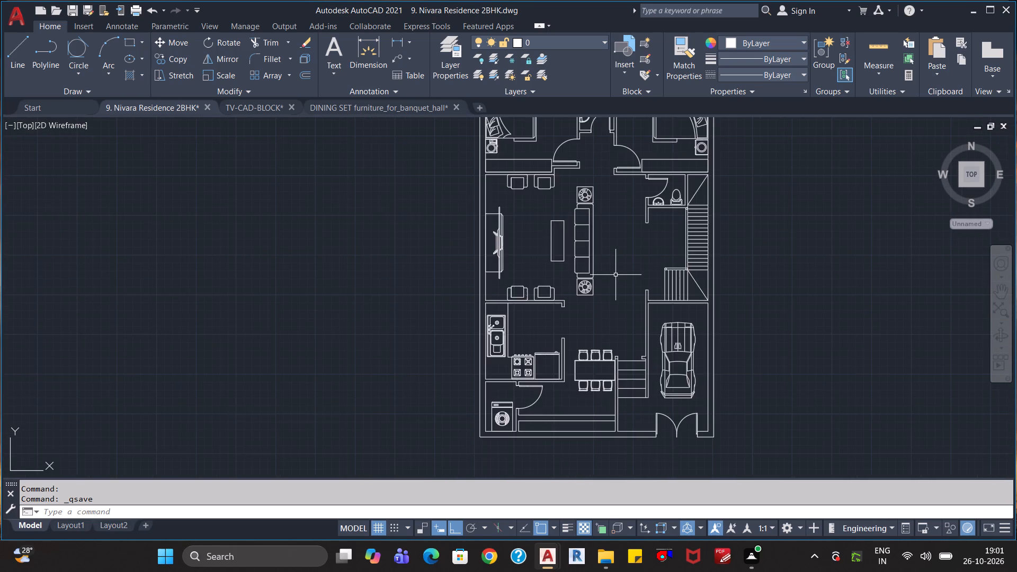
{"action": "scroll", "coordinate": [615, 275], "scroll_direction": "down", "scroll_amount": 1}
{"action": "middle_click_drag", "start_coordinate": [615, 258], "coordinate": [602, 291]}
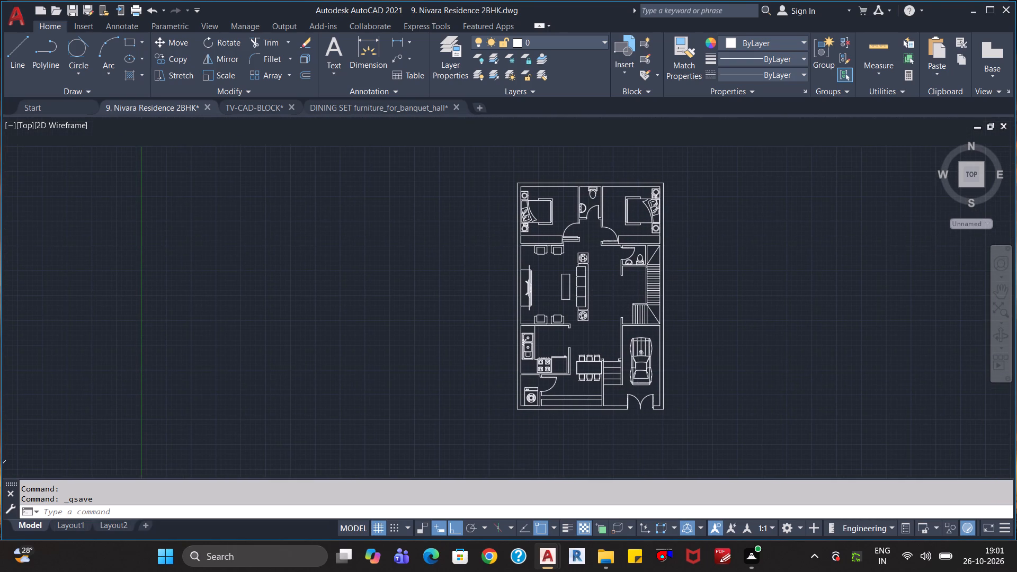
{"action": "scroll", "coordinate": [602, 291], "scroll_direction": "up", "scroll_amount": 1}
{"action": "scroll", "coordinate": [602, 291], "scroll_direction": "down", "scroll_amount": 1}
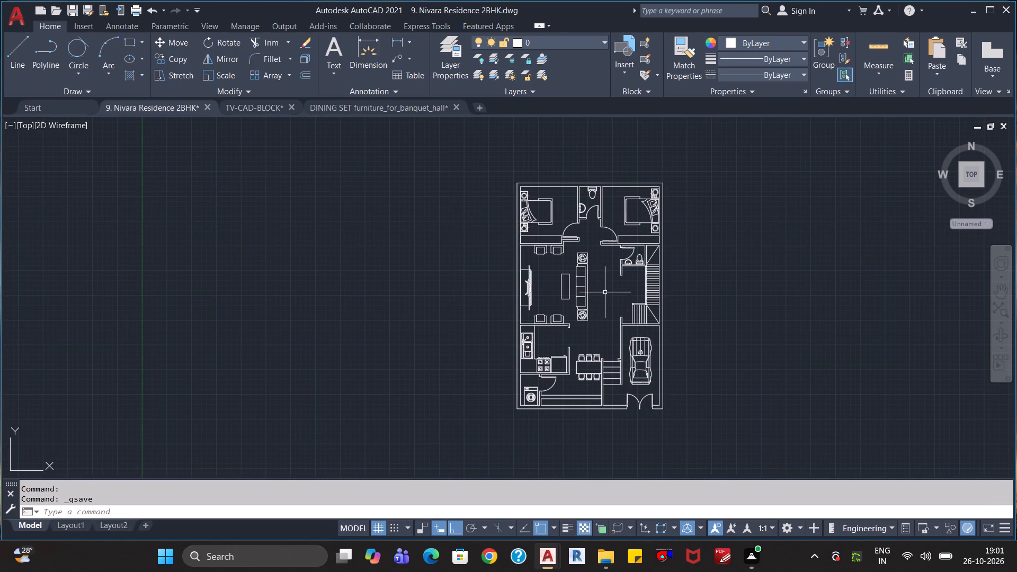
{"action": "scroll", "coordinate": [717, 311], "scroll_direction": "up", "scroll_amount": 1}
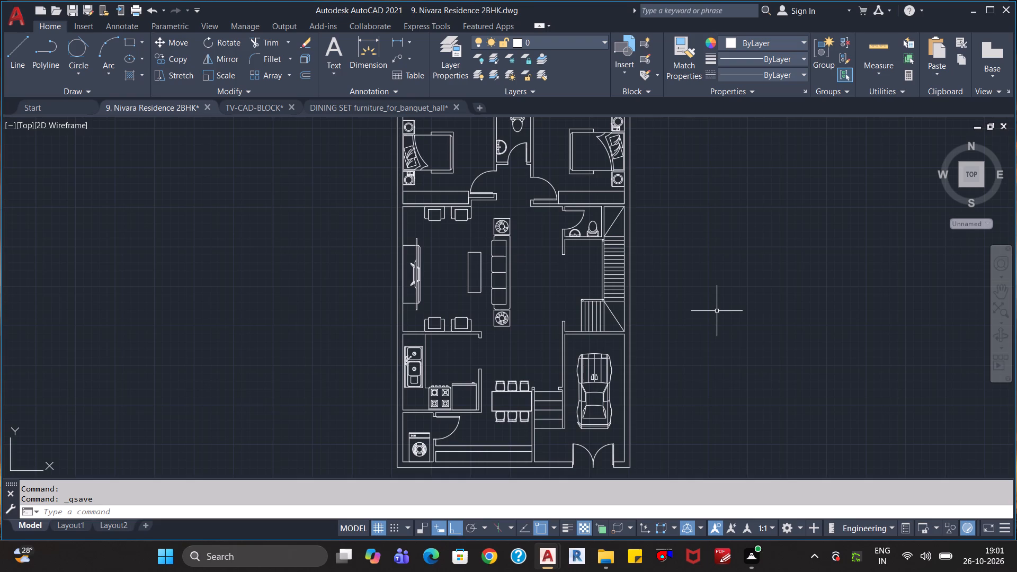
{"action": "scroll", "coordinate": [717, 311], "scroll_direction": "down", "scroll_amount": 1}
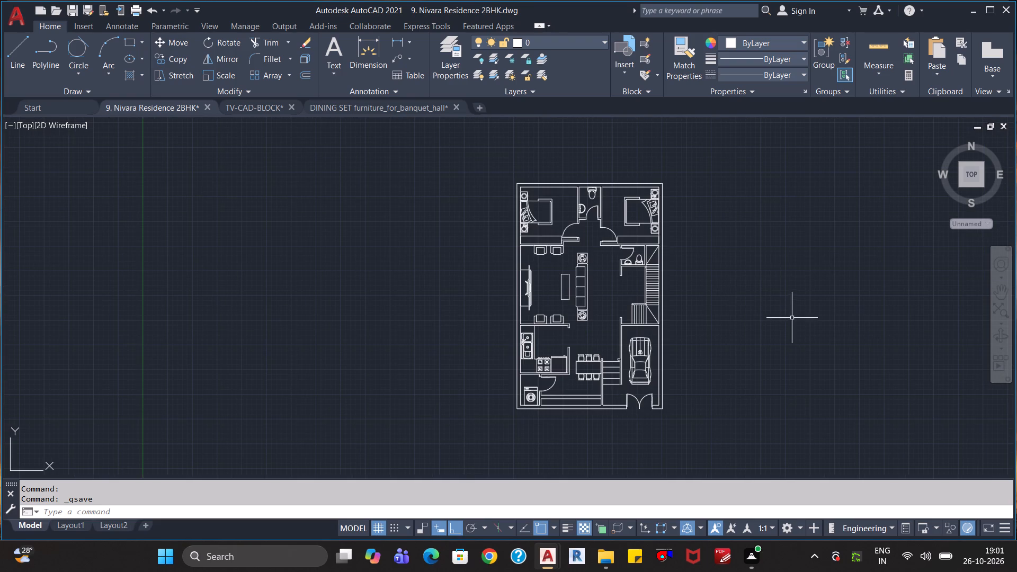
{"action": "scroll", "coordinate": [810, 321], "scroll_direction": "up", "scroll_amount": 1}
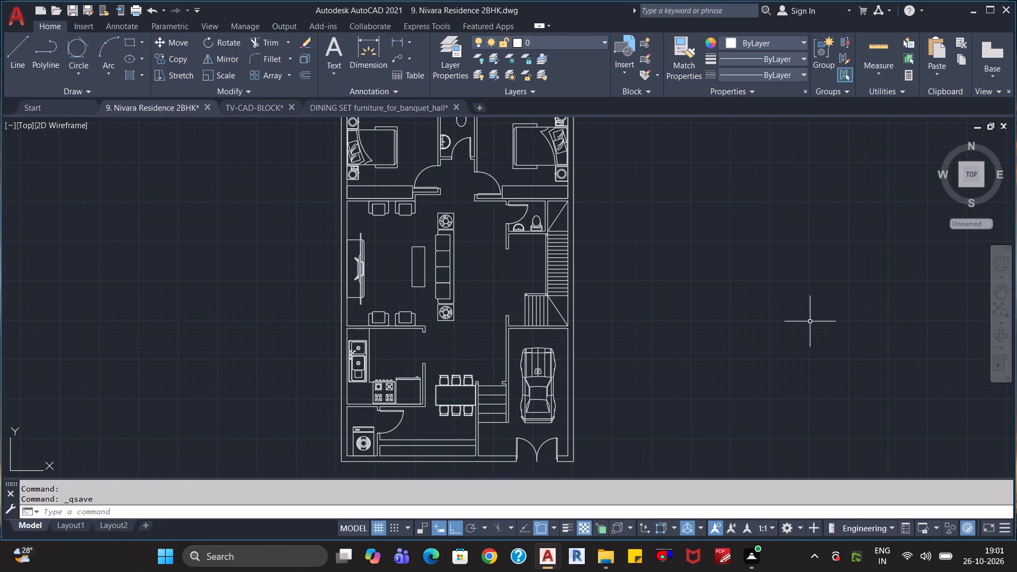
{"action": "scroll", "coordinate": [810, 321], "scroll_direction": "down", "scroll_amount": 1}
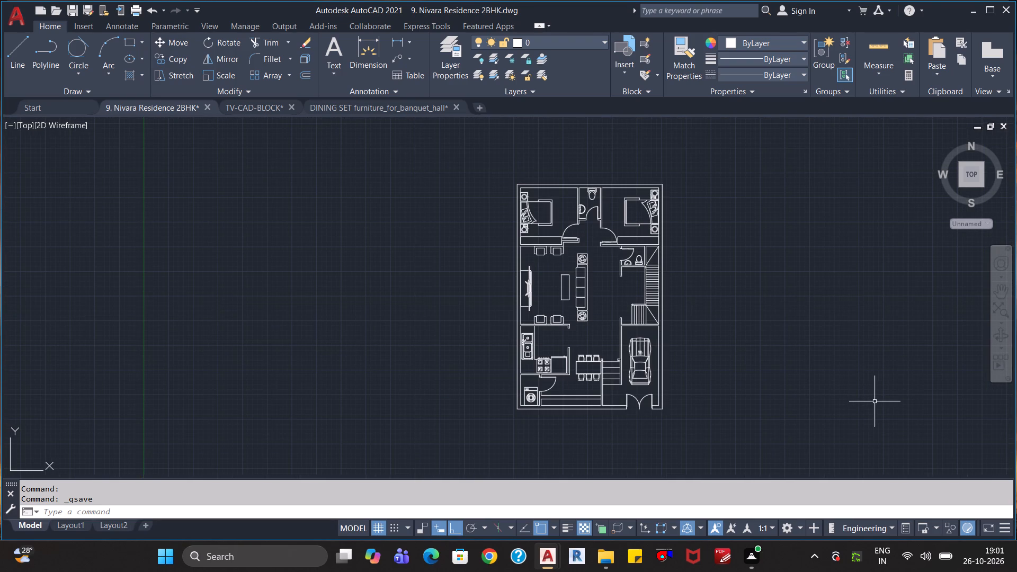